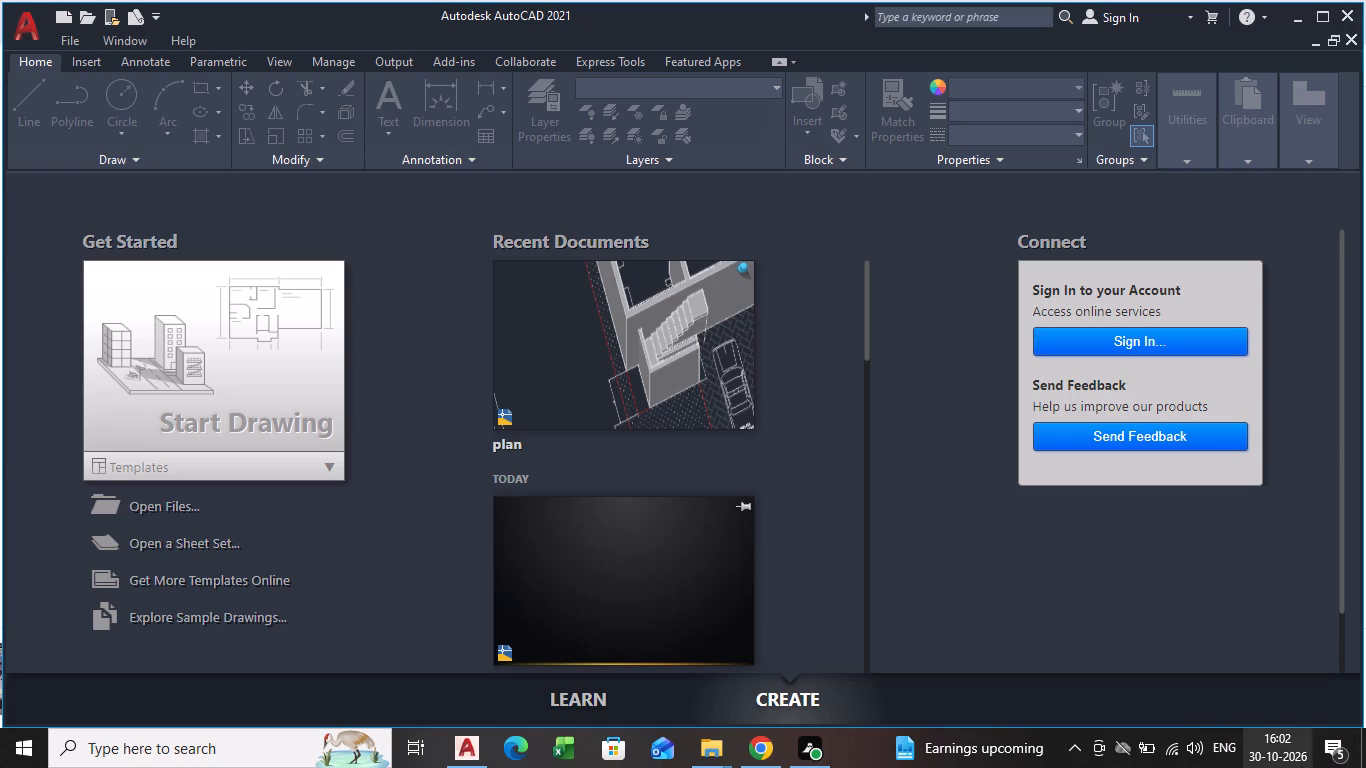
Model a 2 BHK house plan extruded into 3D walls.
Start a new blank drawing.
{"action": "left_click", "coordinate": [280, 452]}
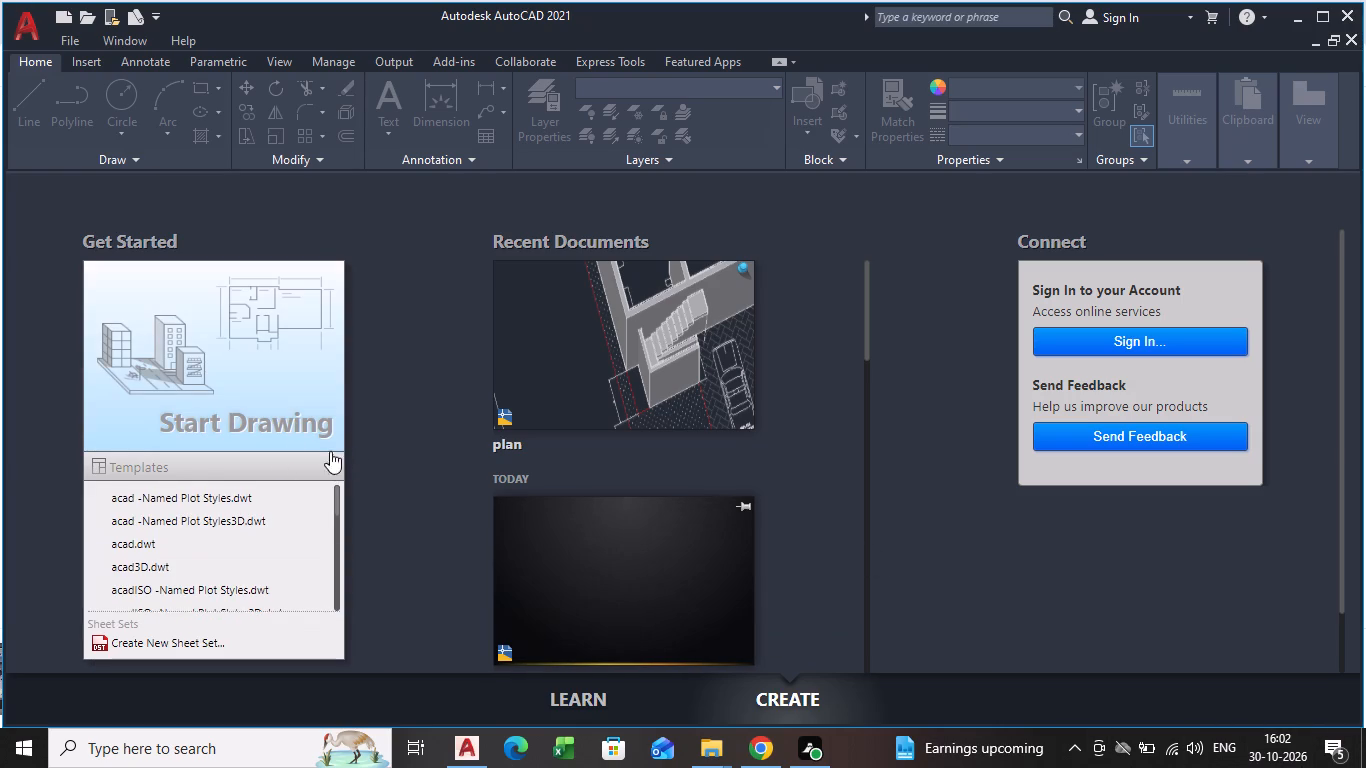
{"action": "left_click", "coordinate": [165, 344]}
{"action": "left_click", "coordinate": [204, 314]}
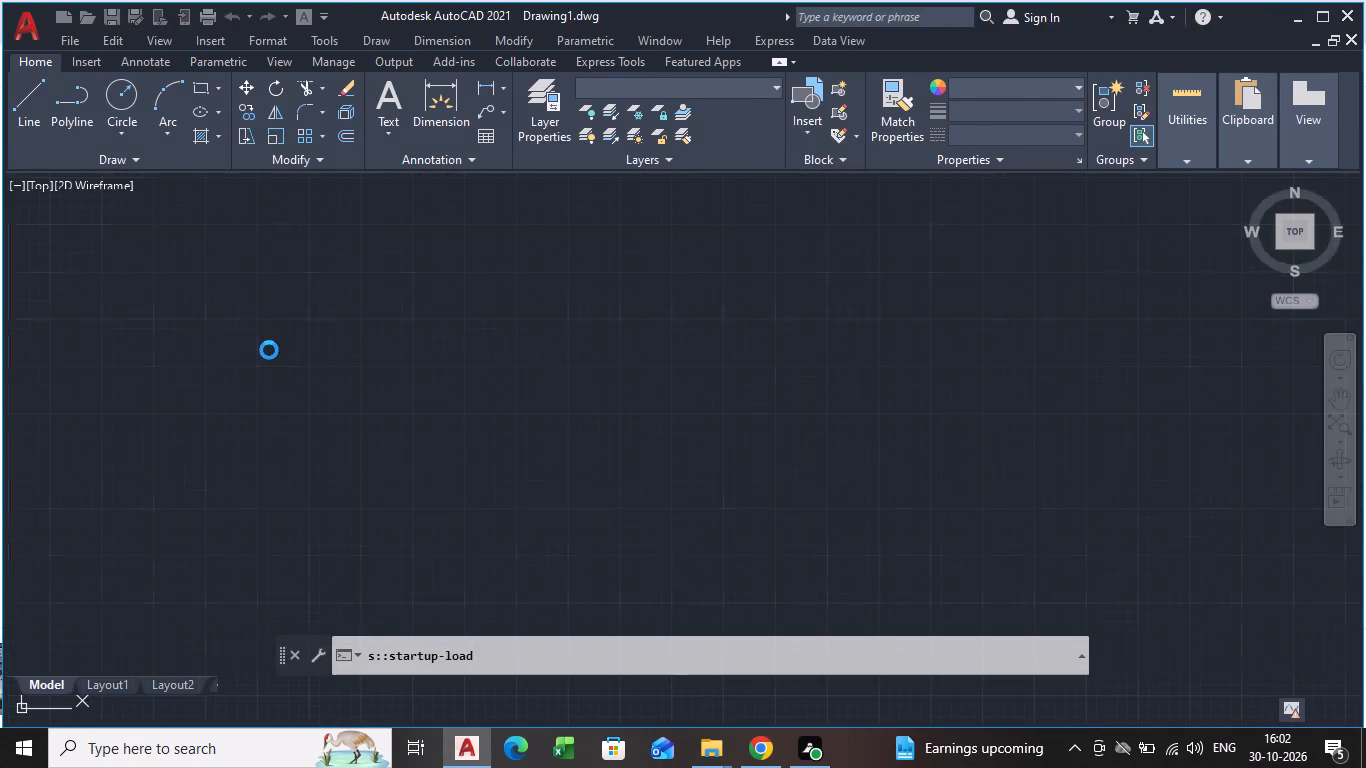
Set the ISO-25 dimension style's primary units to Engineering with 0'-0" precision and make that style current.
{"action": "left_click", "coordinate": [511, 659]}
{"action": "key", "text": "d"}
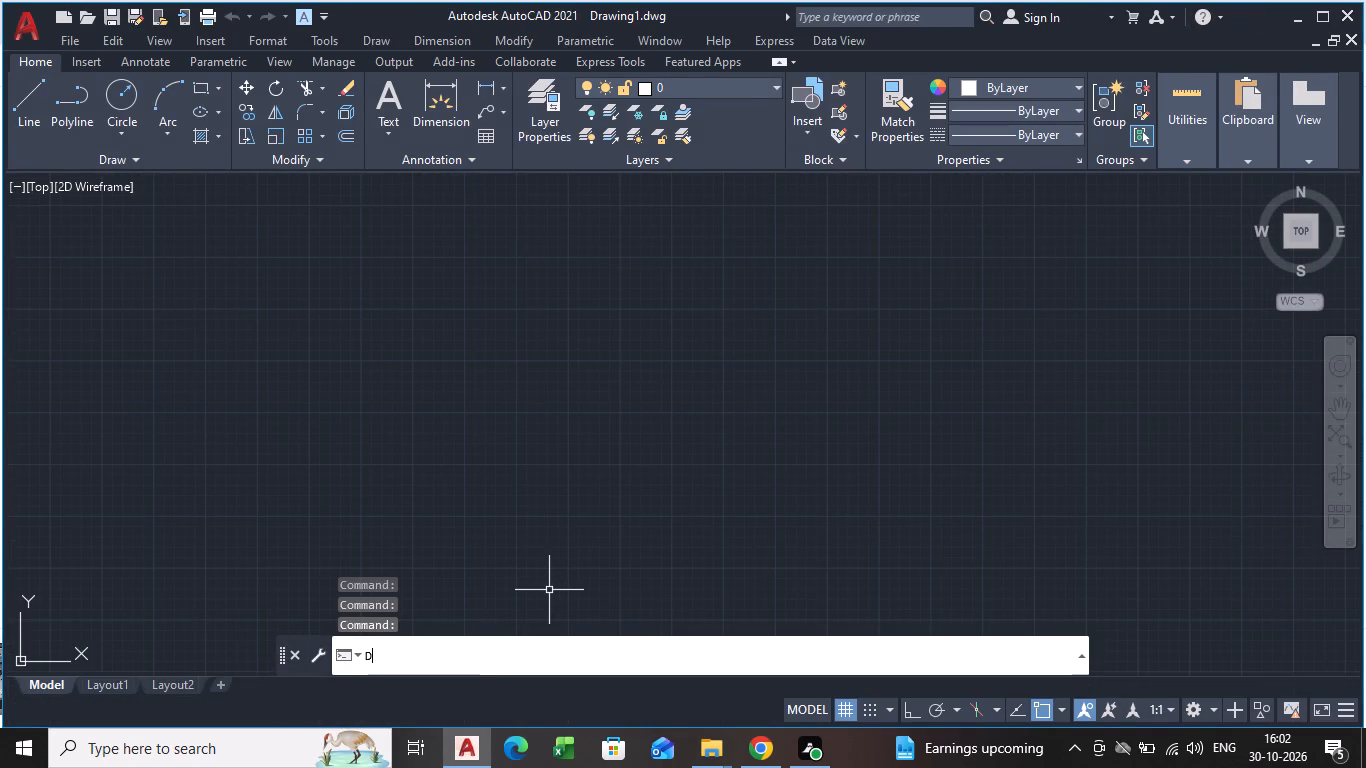
{"action": "key", "text": "Return"}
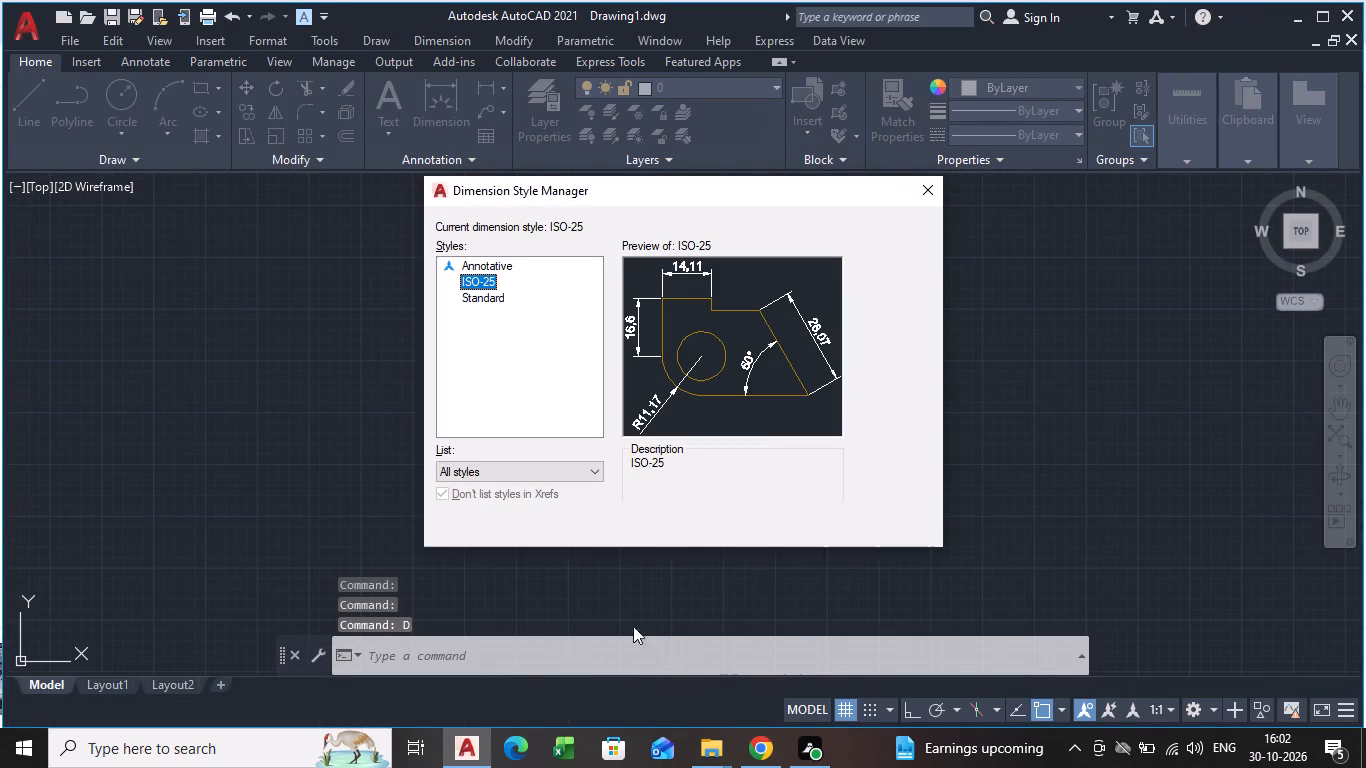
{"action": "left_click", "coordinate": [869, 331]}
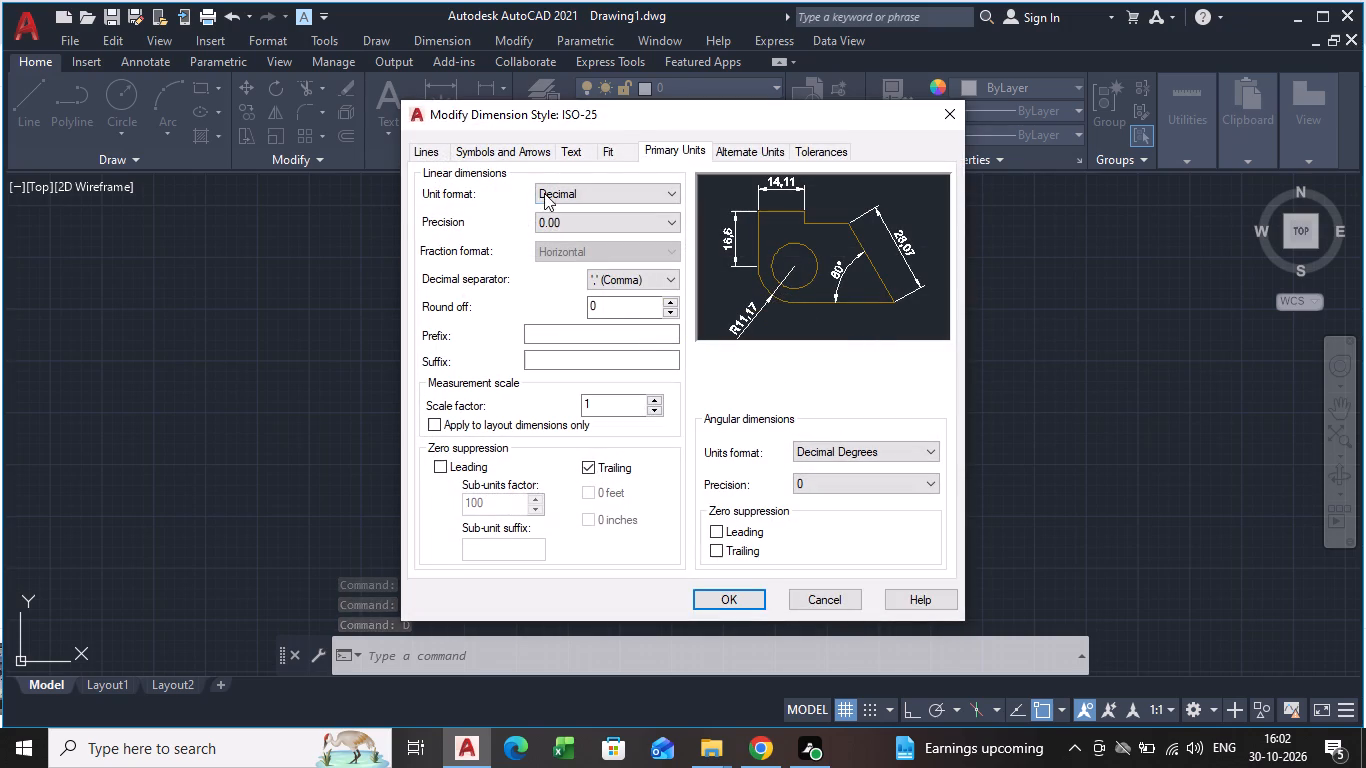
{"action": "left_click", "coordinate": [554, 193]}
{"action": "left_click", "coordinate": [555, 231]}
{"action": "left_click", "coordinate": [566, 222]}
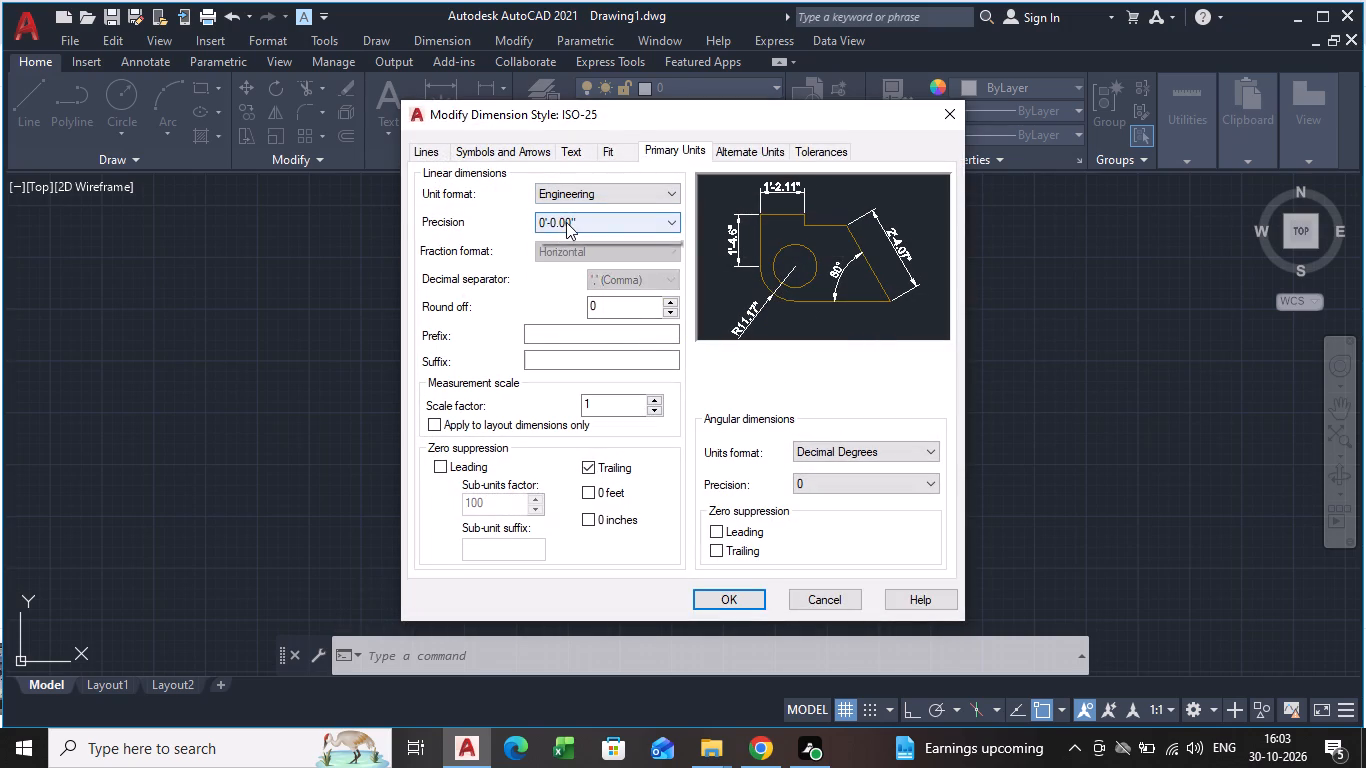
{"action": "left_click", "coordinate": [558, 241]}
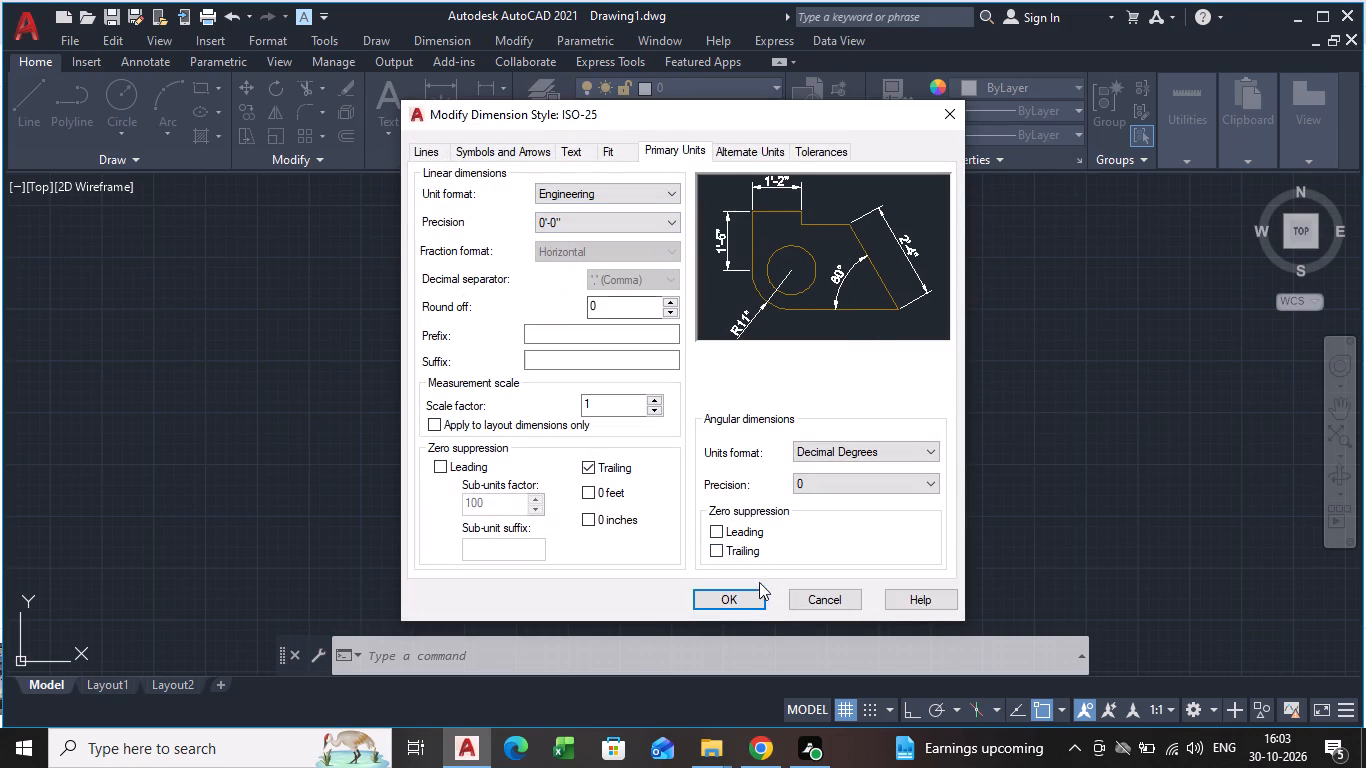
{"action": "left_click", "coordinate": [748, 594]}
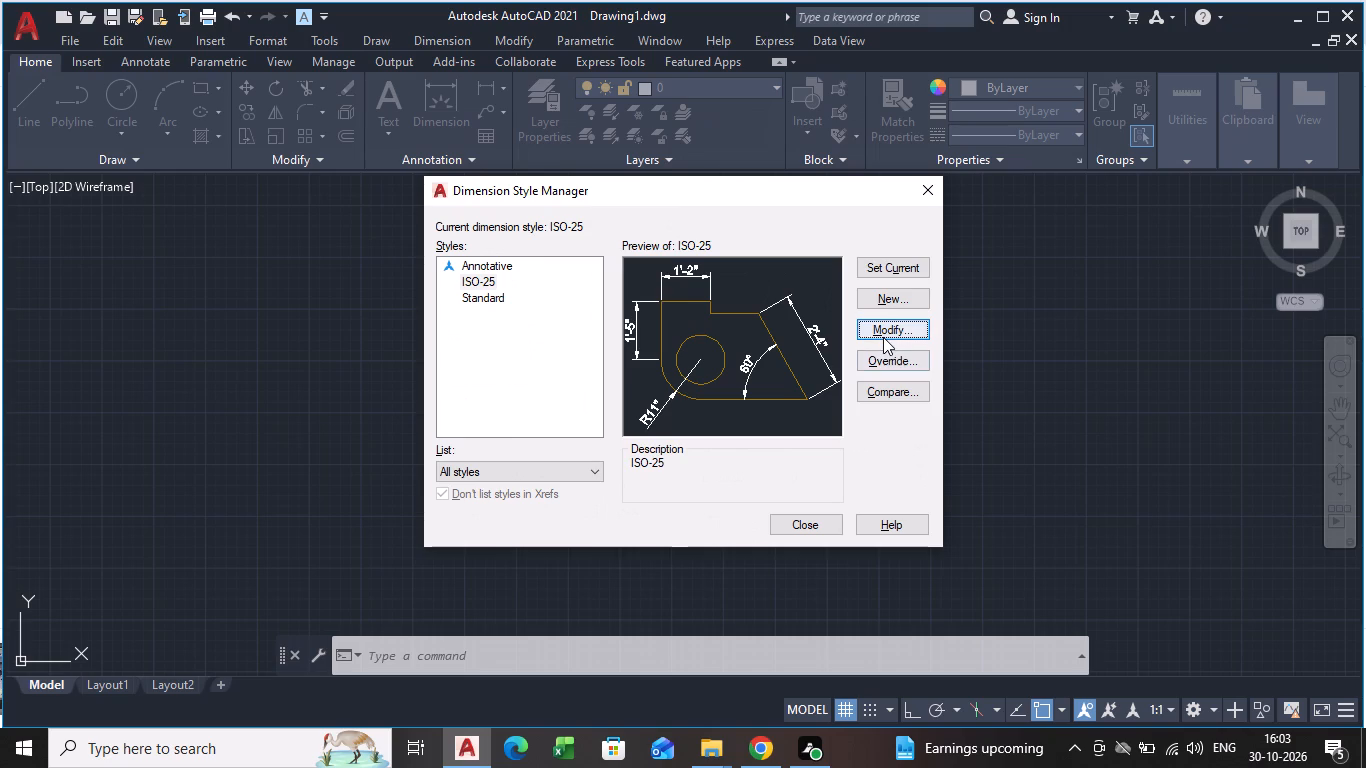
{"action": "left_click", "coordinate": [883, 337]}
{"action": "left_click", "coordinate": [883, 334]}
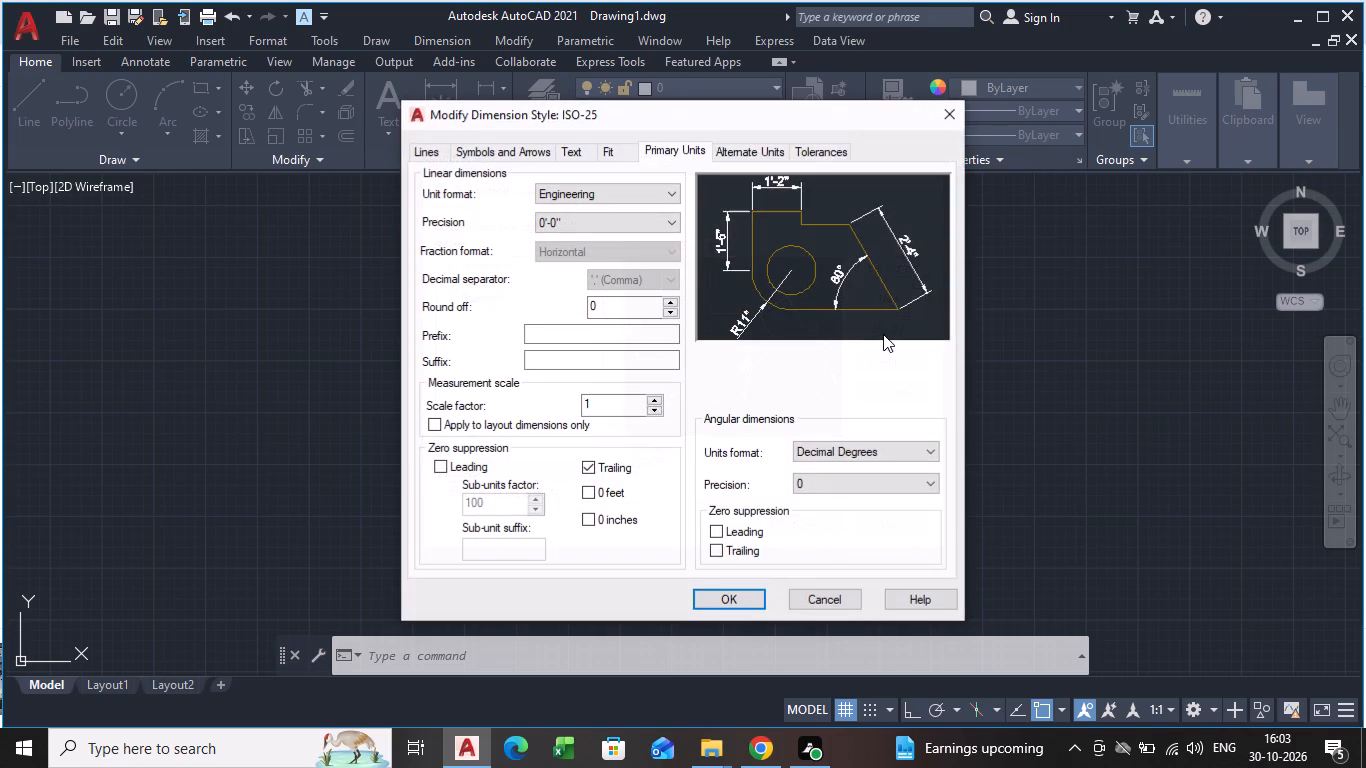
{"action": "left_click", "coordinate": [944, 119]}
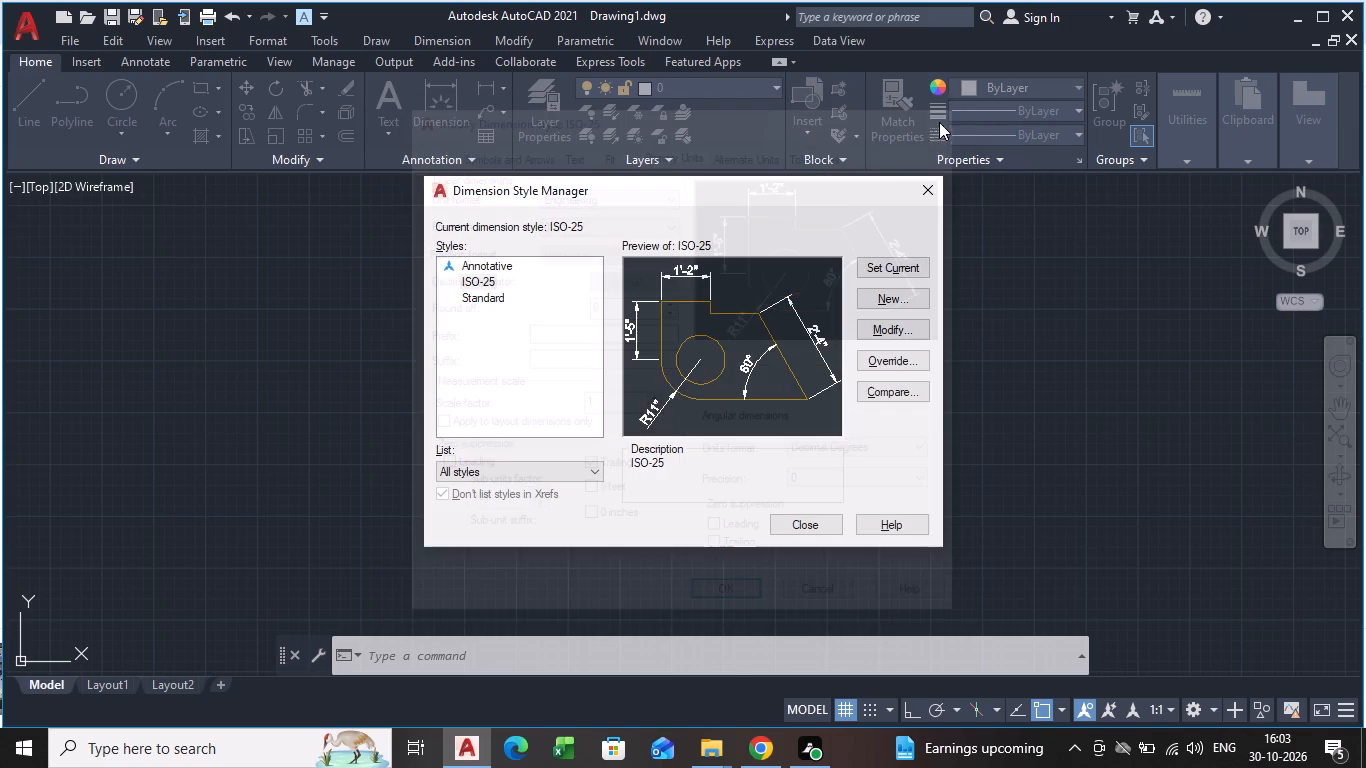
{"action": "left_click", "coordinate": [914, 262]}
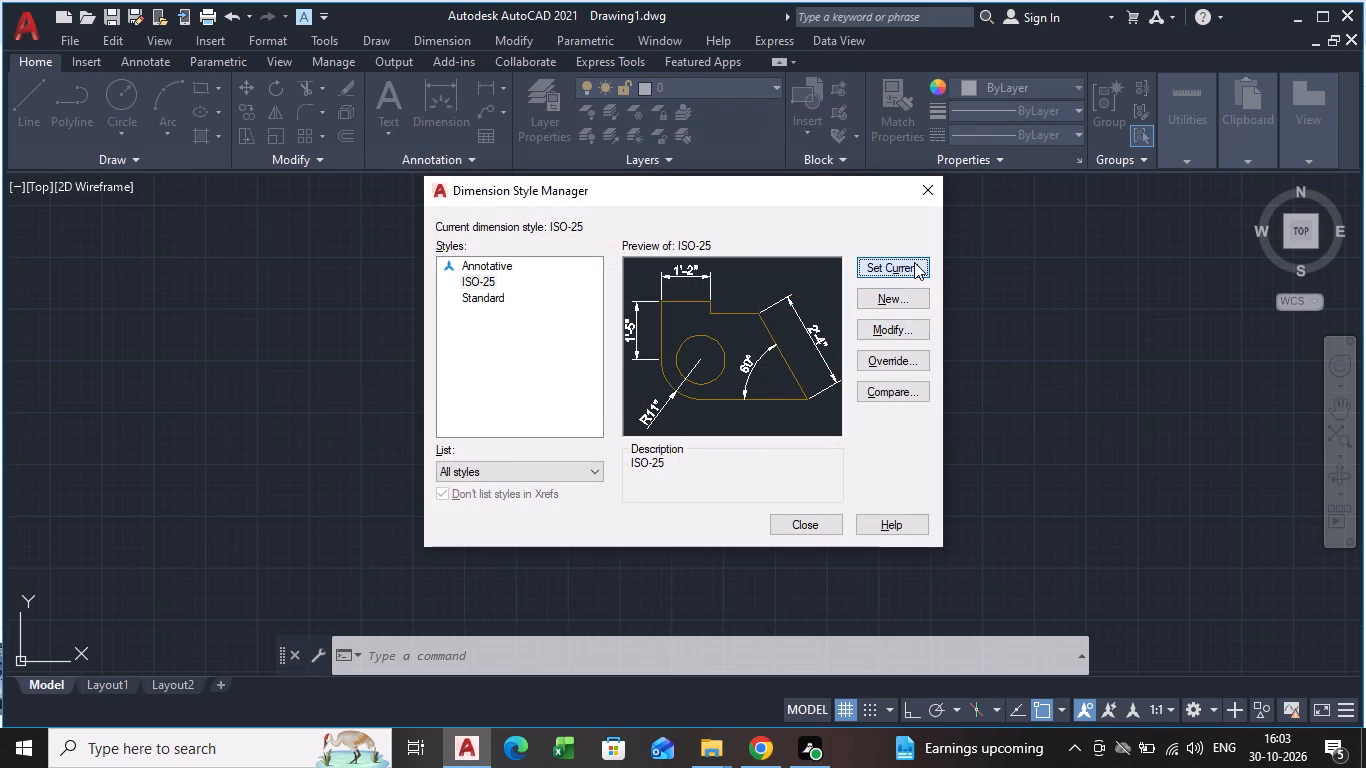
{"action": "left_click", "coordinate": [819, 521]}
Configure the drawing units to Engineering length type, 0'-0" precision and Inches as the insertion scale.
{"action": "left_click", "coordinate": [626, 666]}
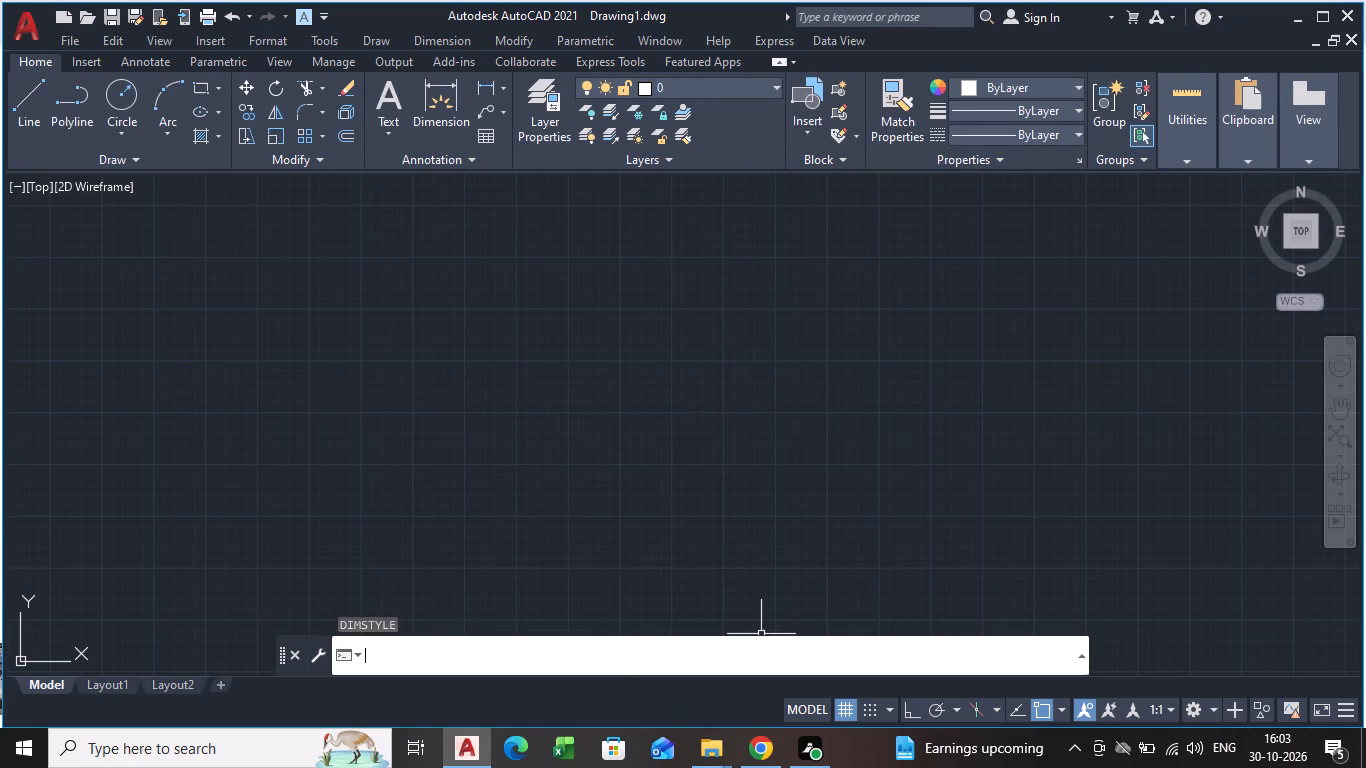
{"action": "type", "text": "UNITS"}
{"action": "key", "text": "Return"}
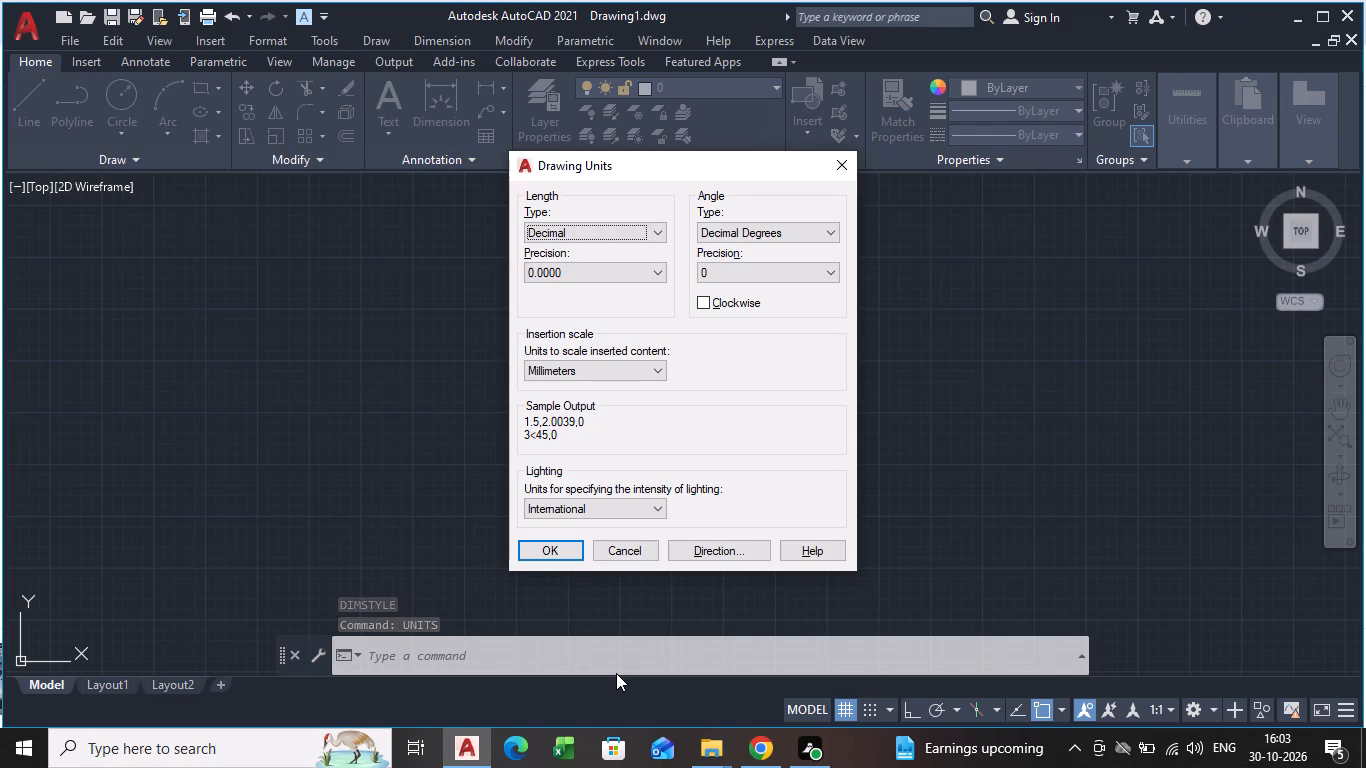
{"action": "left_click", "coordinate": [663, 230]}
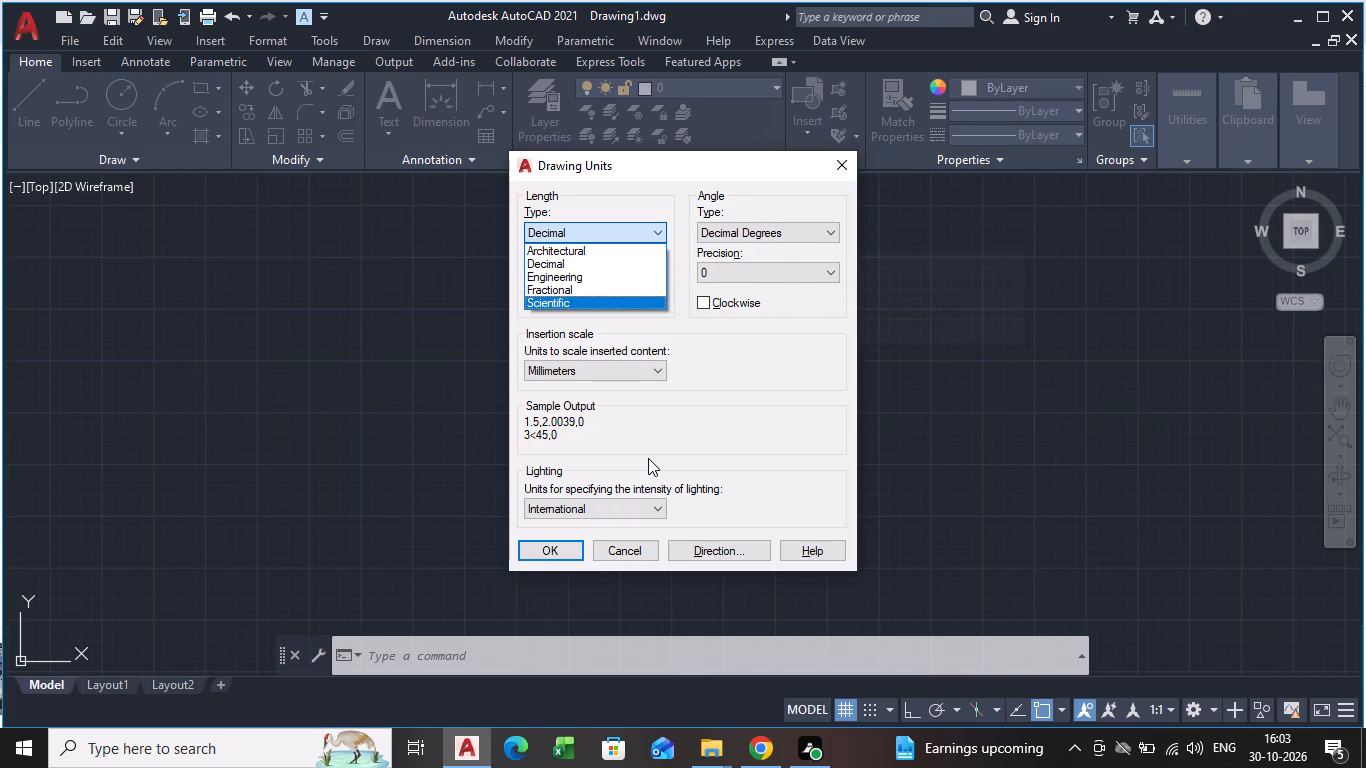
{"action": "left_click", "coordinate": [600, 279]}
{"action": "left_click", "coordinate": [600, 279]}
{"action": "left_click", "coordinate": [586, 294]}
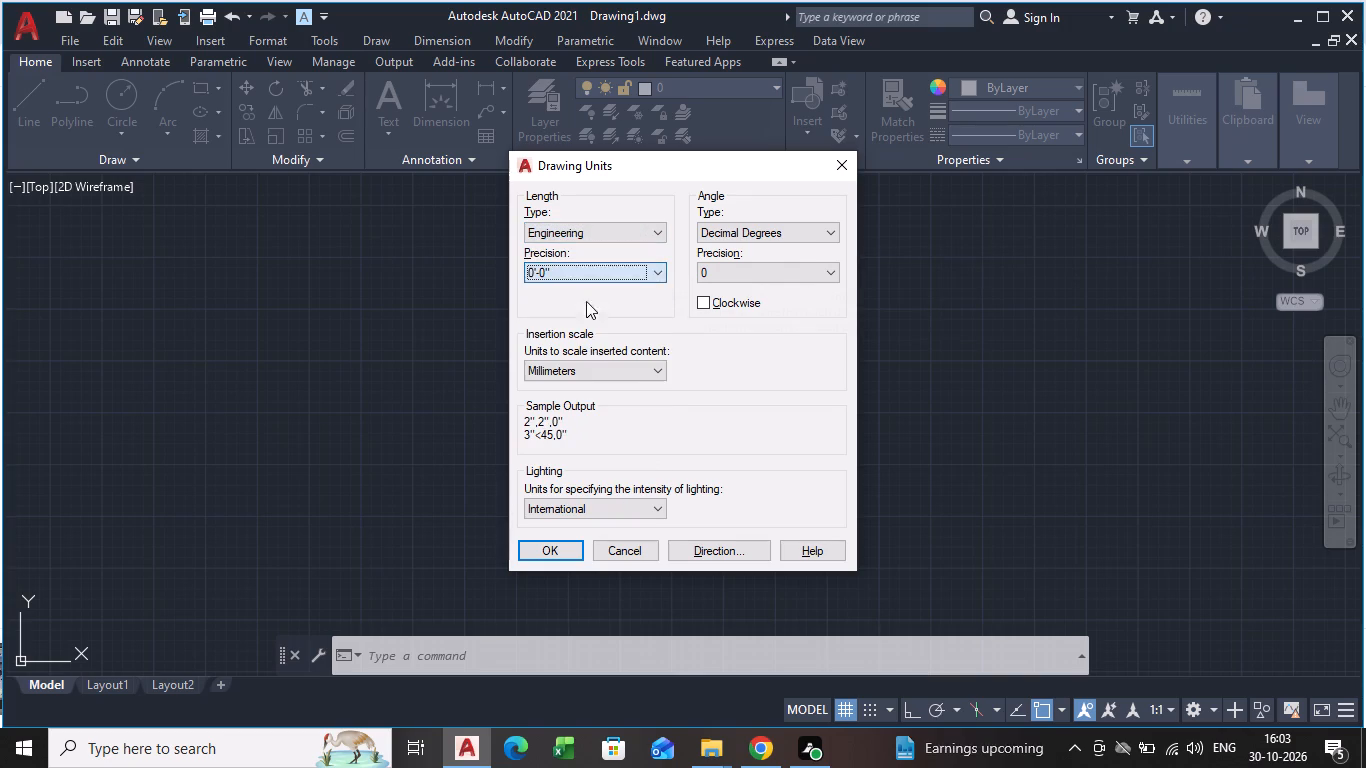
{"action": "left_click", "coordinate": [595, 374]}
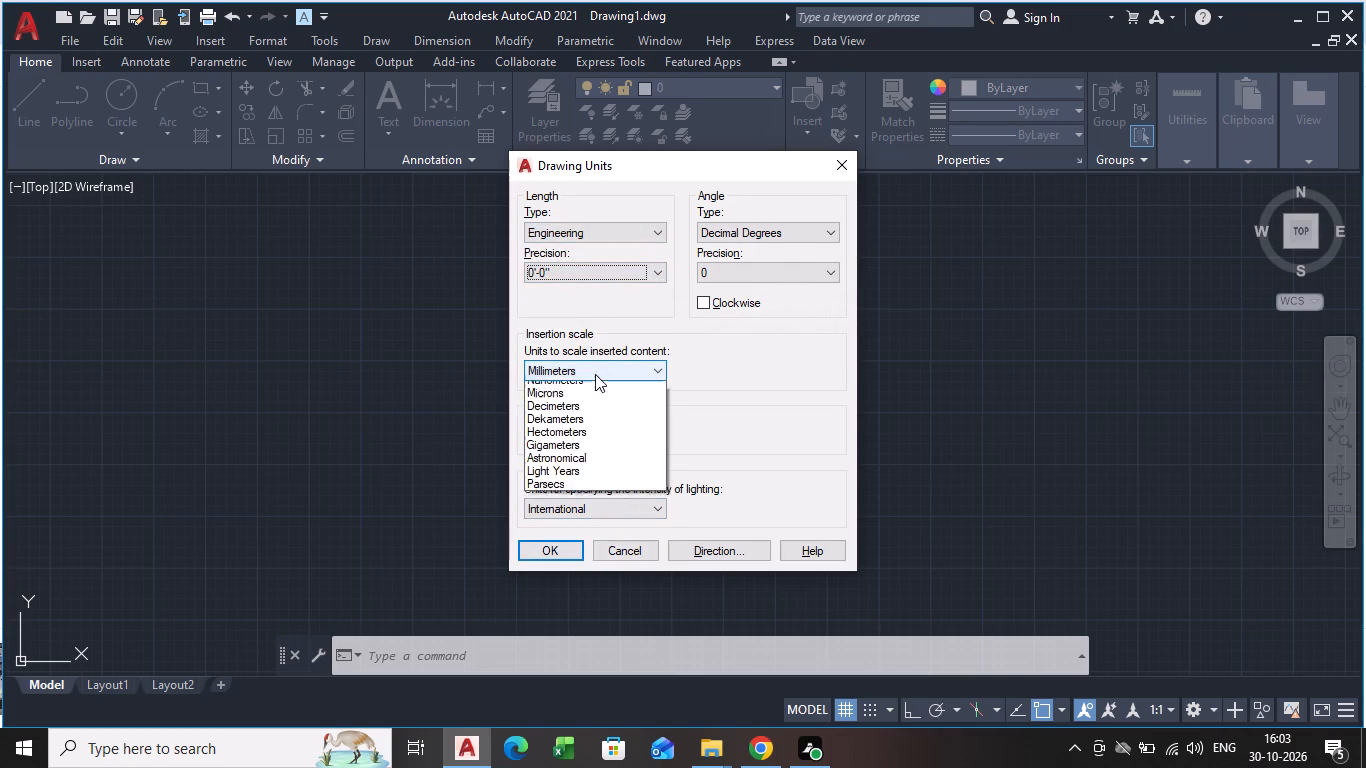
{"action": "left_click", "coordinate": [581, 399]}
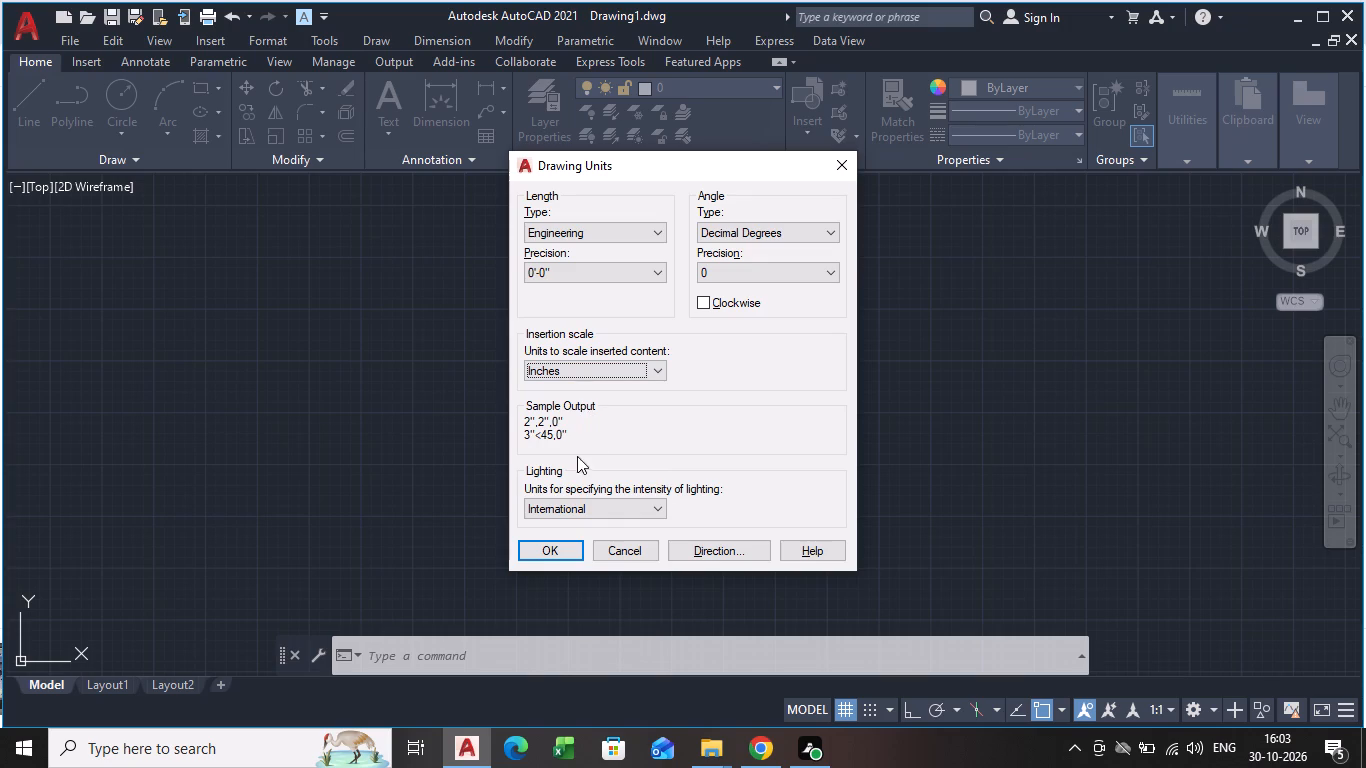
{"action": "left_click", "coordinate": [563, 554]}
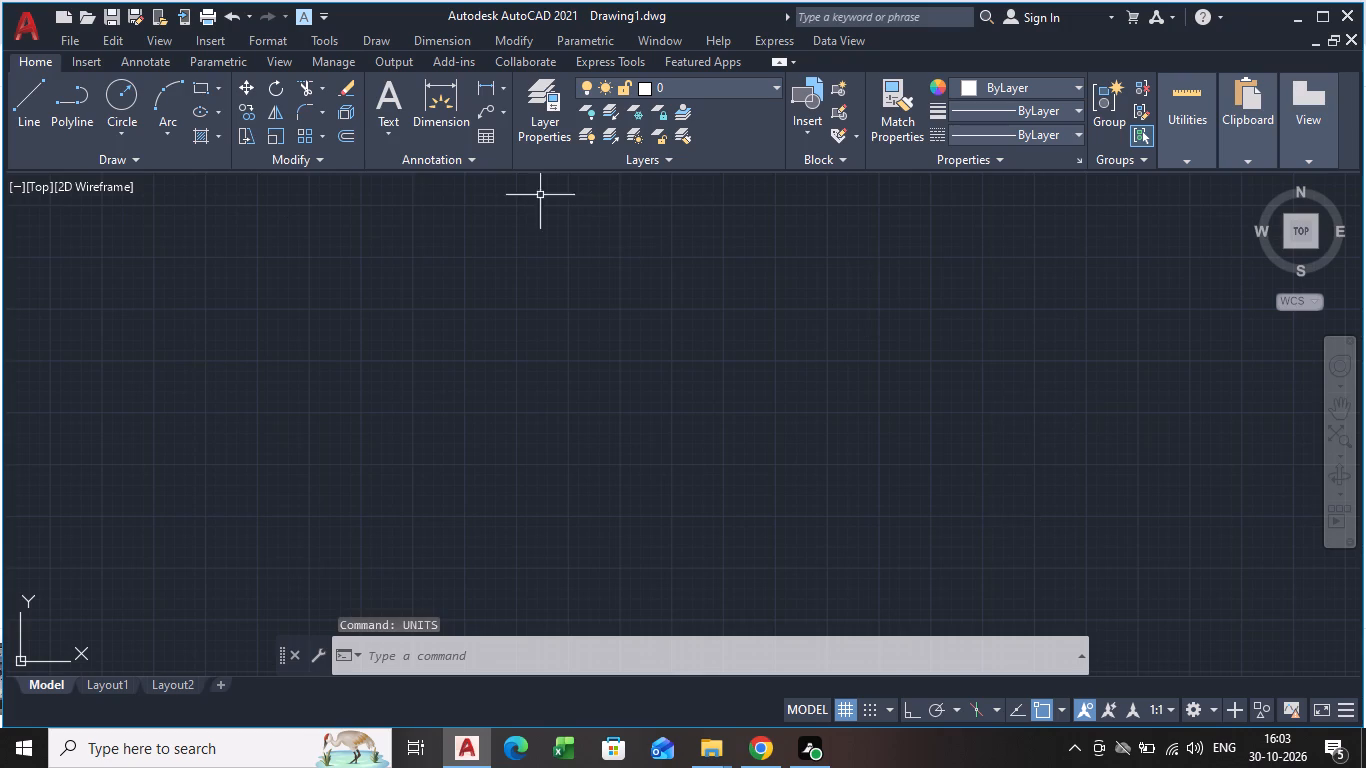
Draw a 30' by 30' rectangle in the empty drawing area.
{"action": "left_click", "coordinate": [204, 88]}
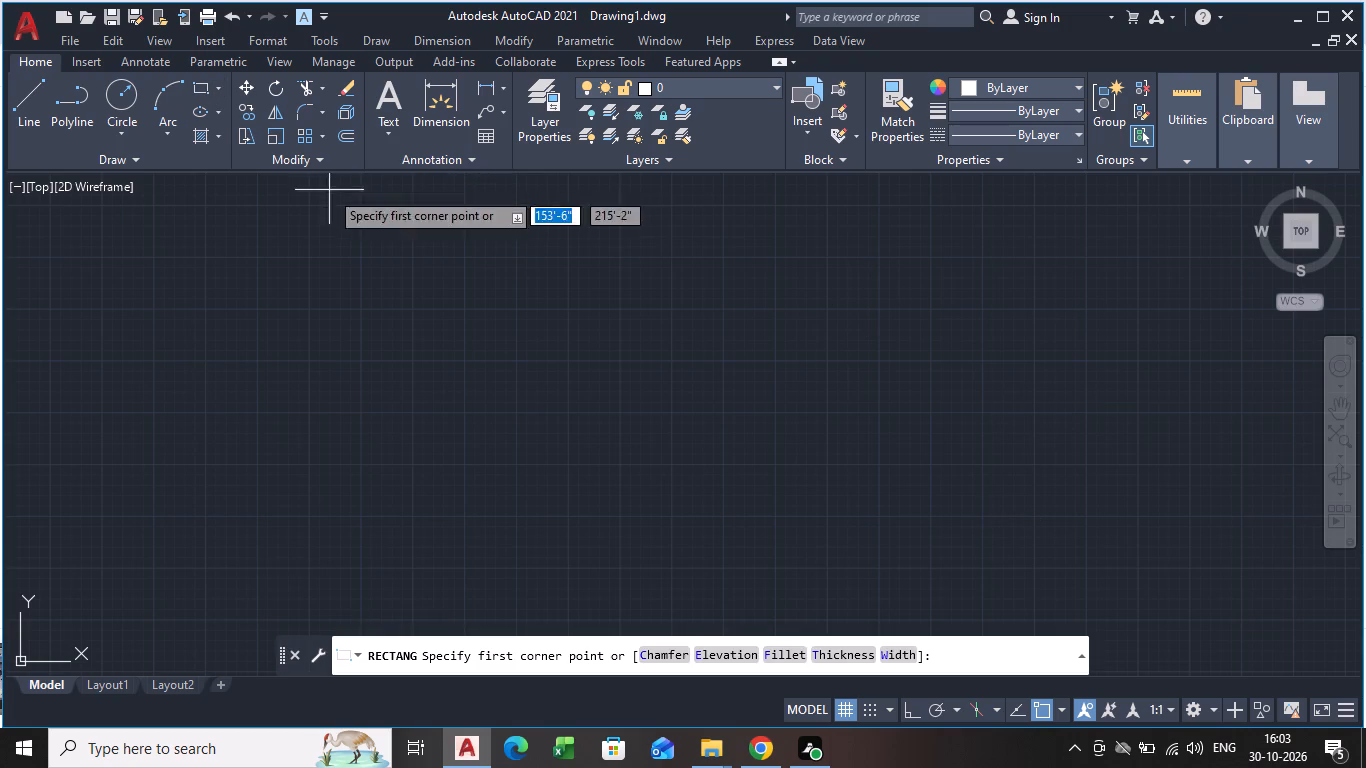
{"action": "left_click", "coordinate": [394, 269]}
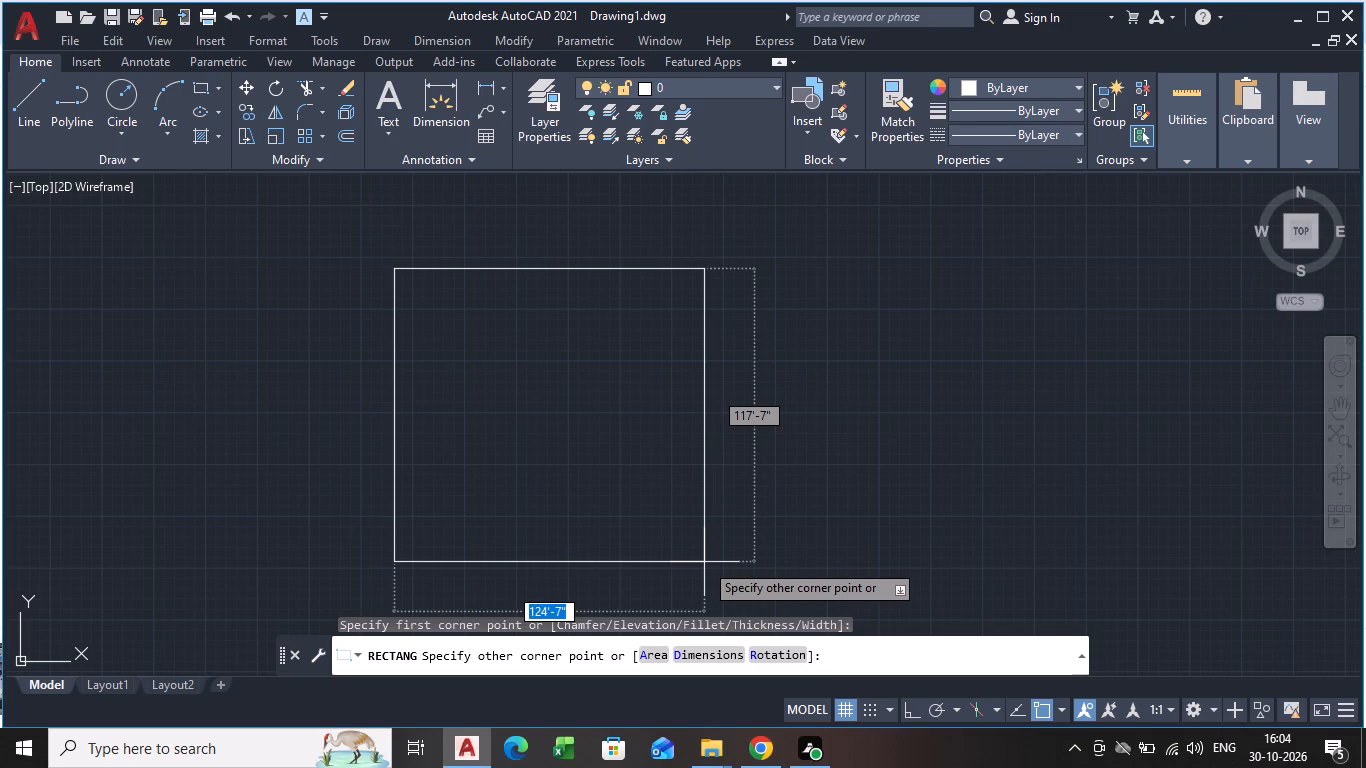
{"action": "type", "text": "30"}
{"action": "key", "text": "apostrophe"}
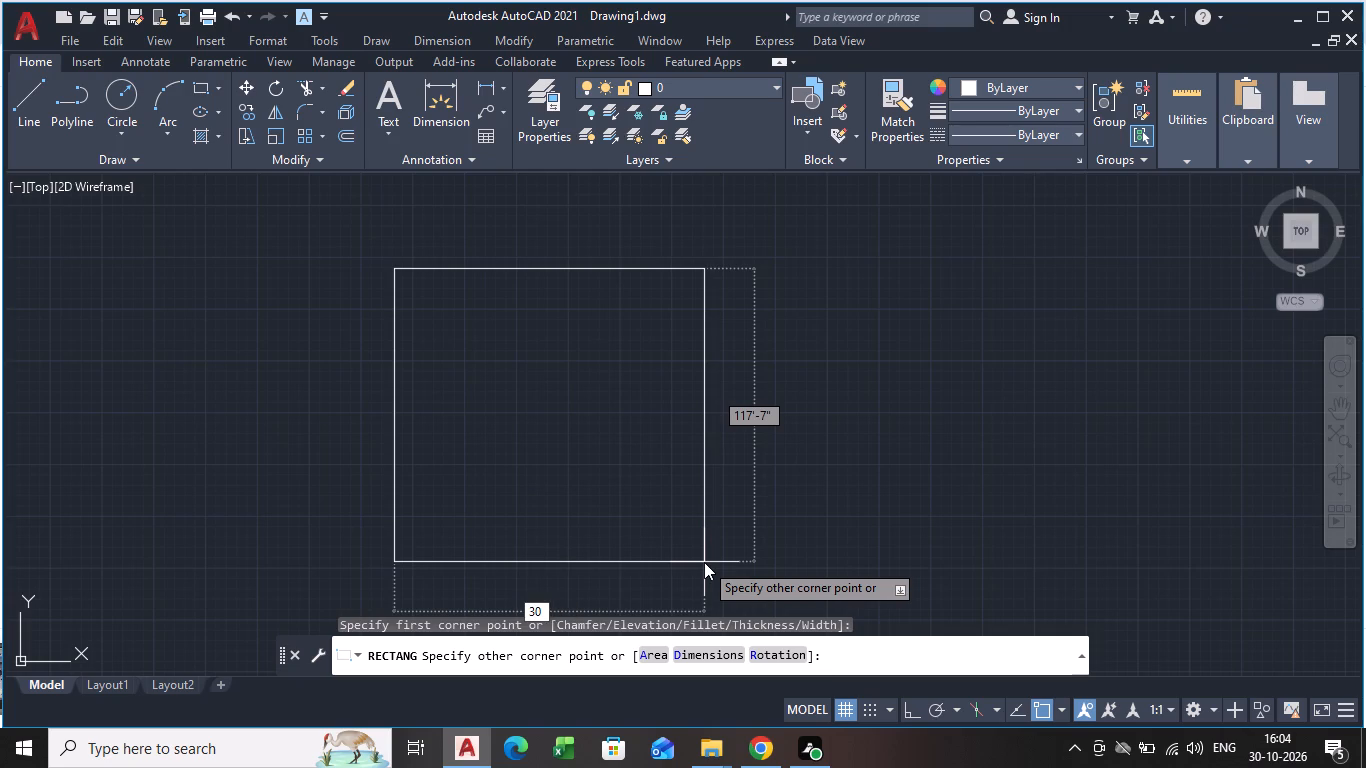
{"action": "key", "text": "Tab"}
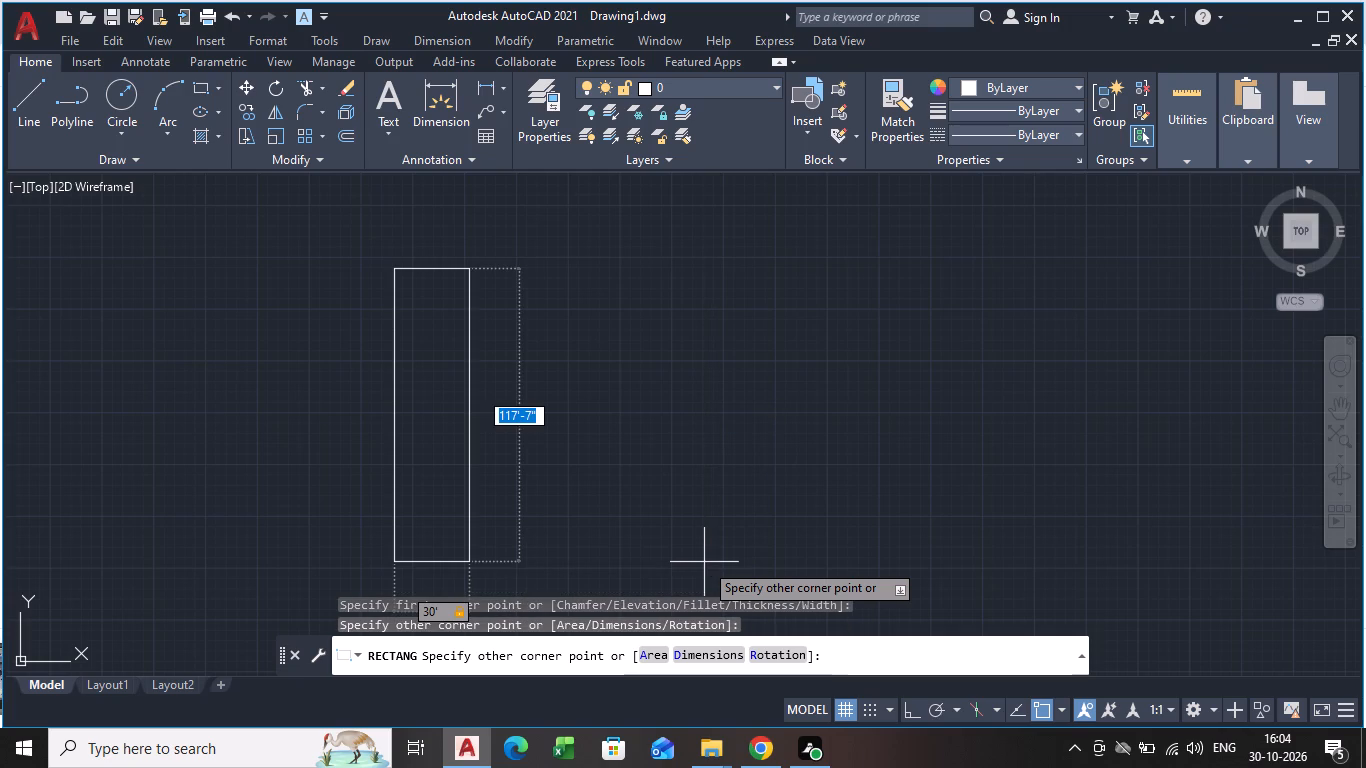
{"action": "type", "text": "30"}
{"action": "key", "text": "apostrophe"}
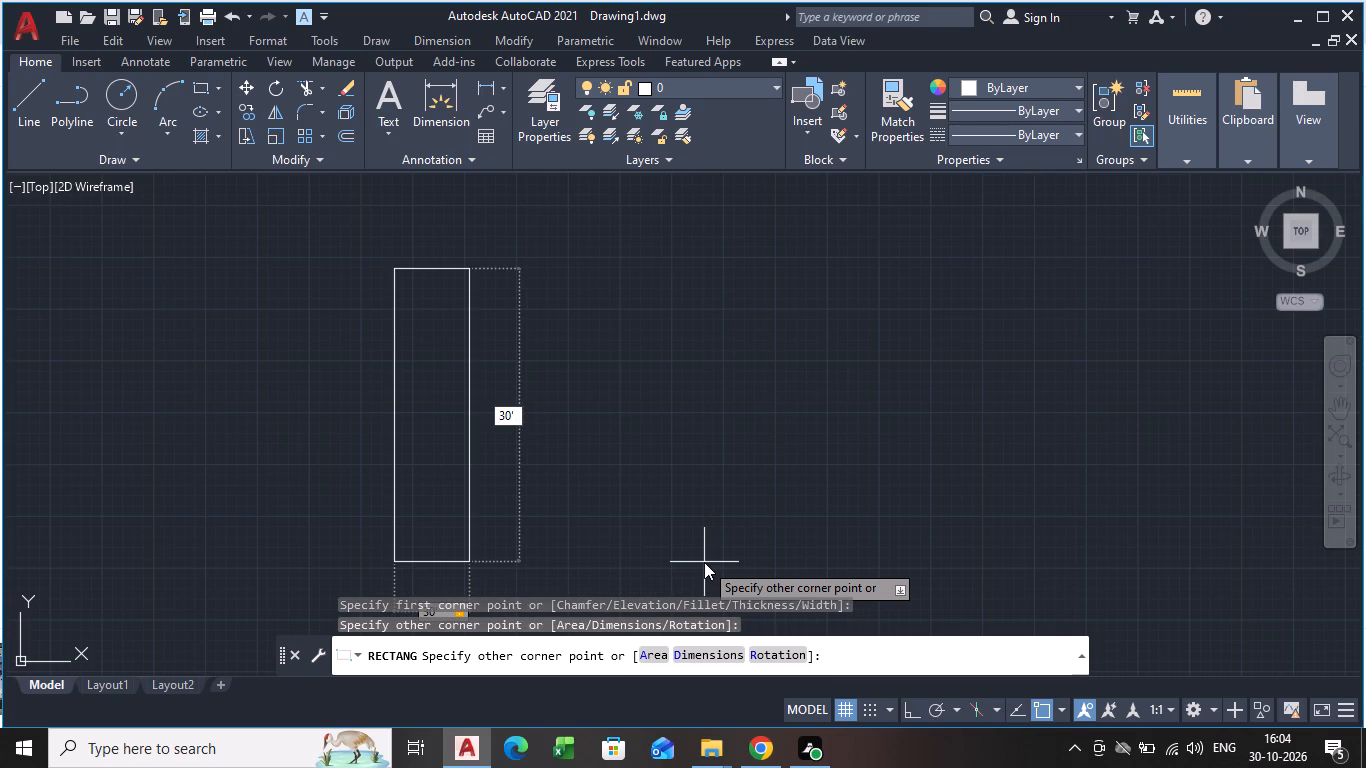
{"action": "key", "text": "Return"}
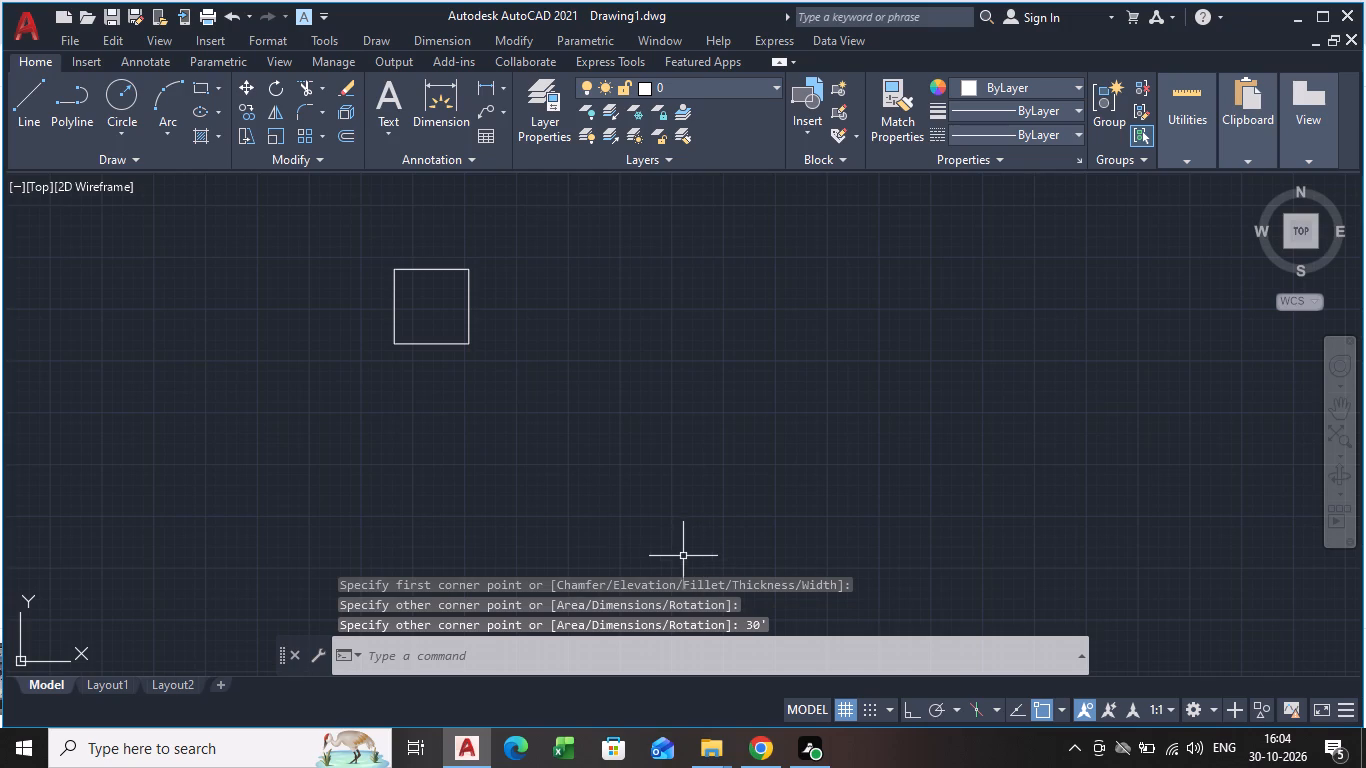
Offset the 30' square 9" inward to form the outer wall thickness.
{"action": "scroll", "coordinate": [451, 323], "scroll_direction": "up", "scroll_amount": 4}
{"action": "scroll", "coordinate": [419, 395], "scroll_direction": "down", "scroll_amount": 2}
{"action": "middle_click_drag", "start_coordinate": [420, 398], "coordinate": [545, 463]}
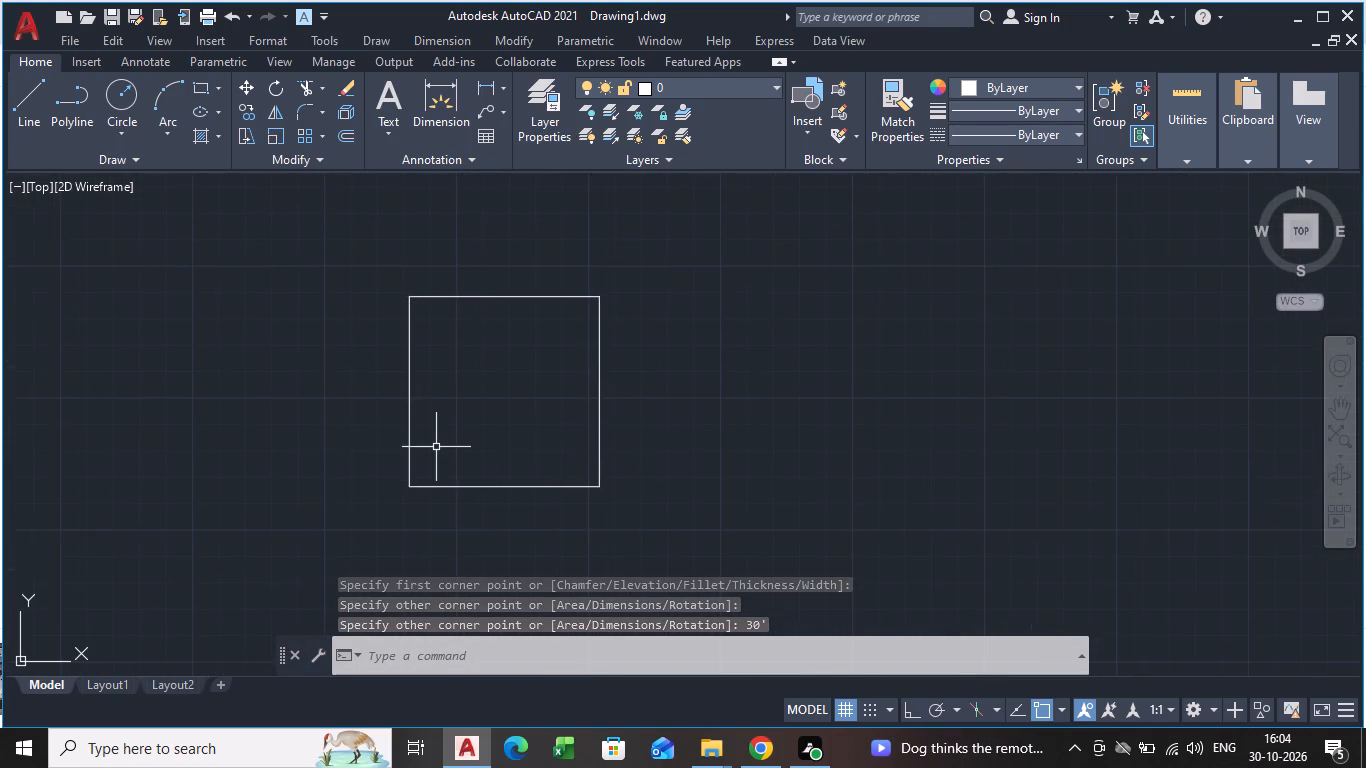
{"action": "scroll", "coordinate": [436, 447], "scroll_direction": "up", "scroll_amount": 2}
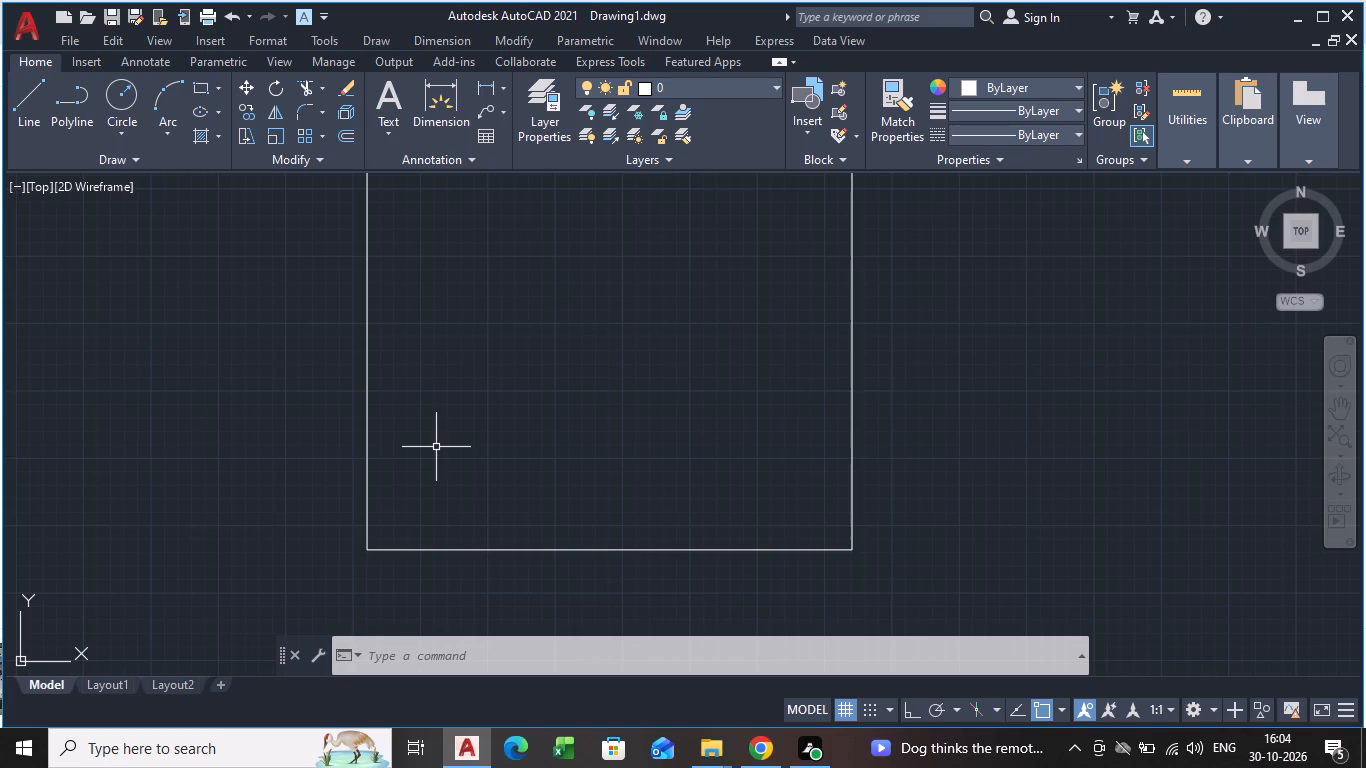
{"action": "scroll", "coordinate": [446, 402], "scroll_direction": "down", "scroll_amount": 1}
{"action": "middle_click_drag", "start_coordinate": [446, 412], "coordinate": [460, 475]}
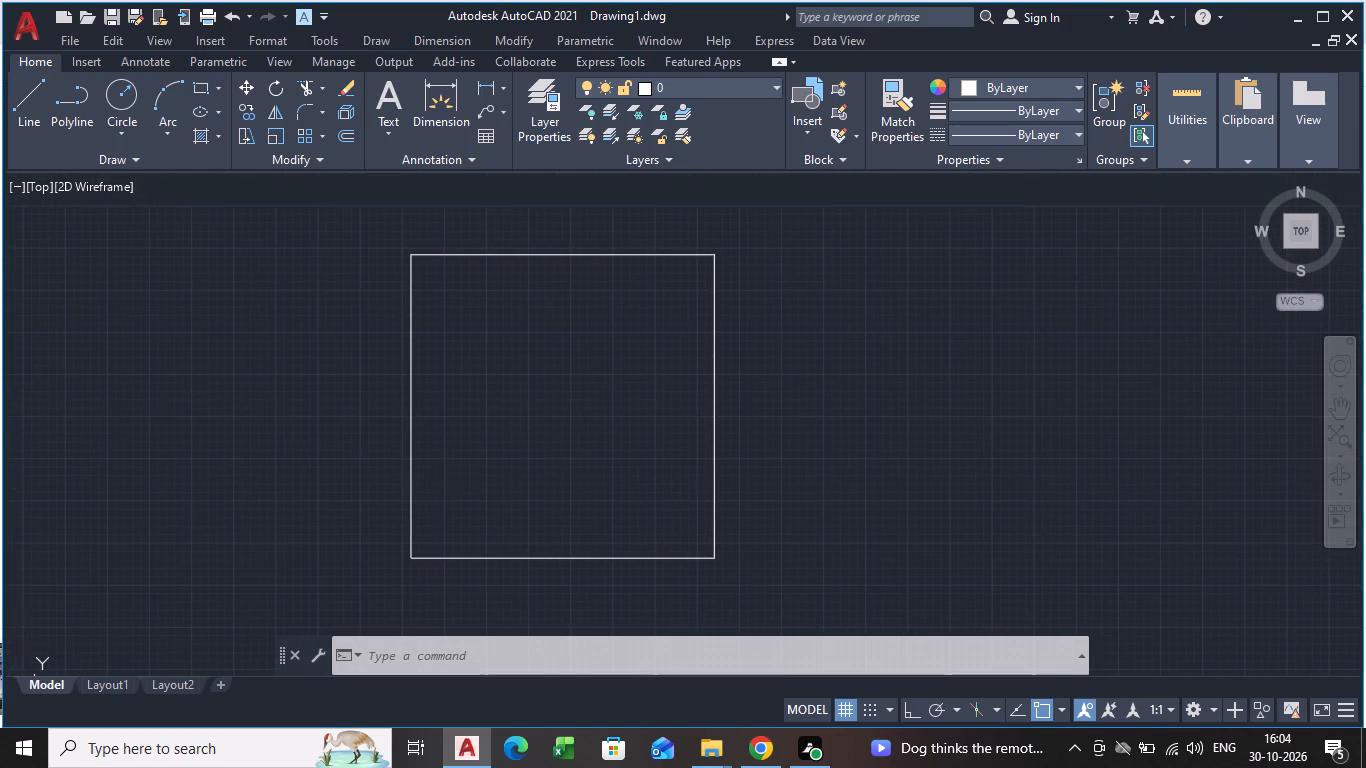
{"action": "left_click", "coordinate": [411, 468]}
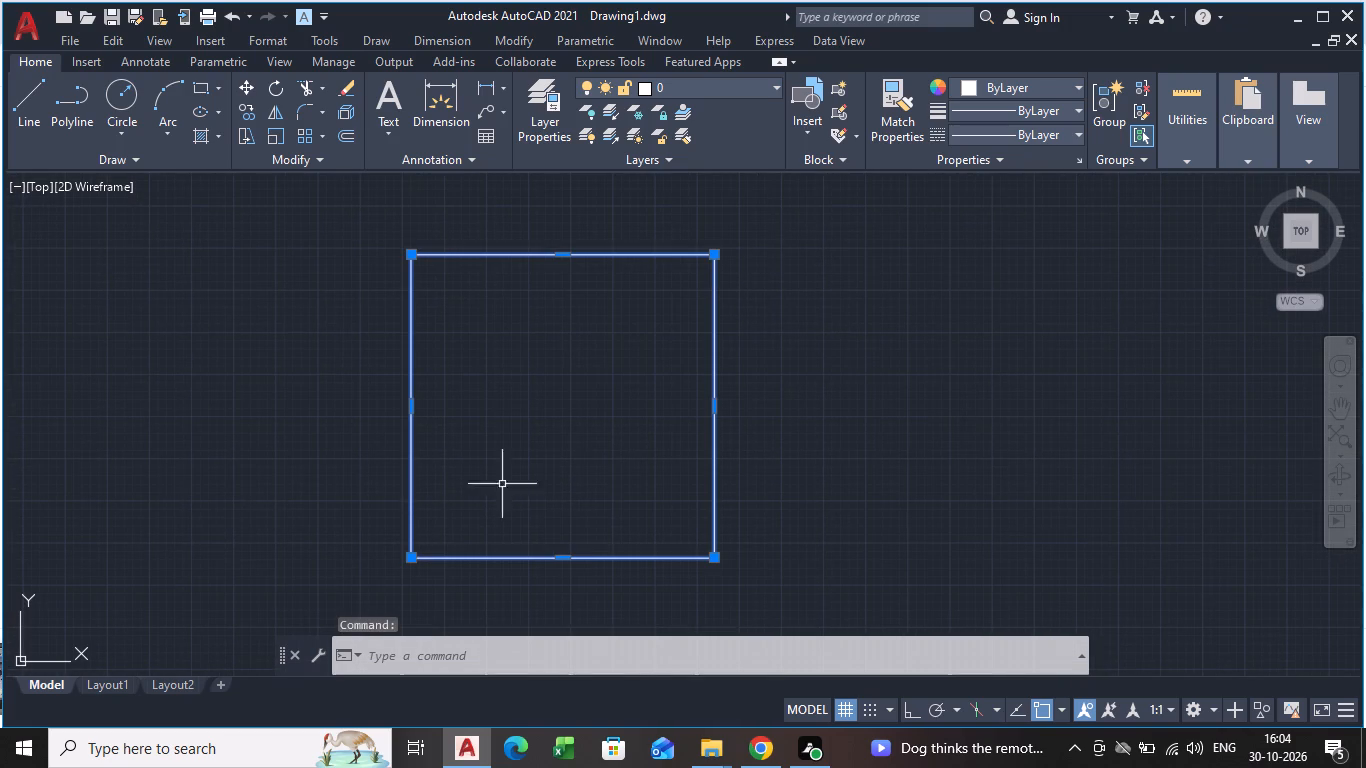
{"action": "type", "text": "OFF"}
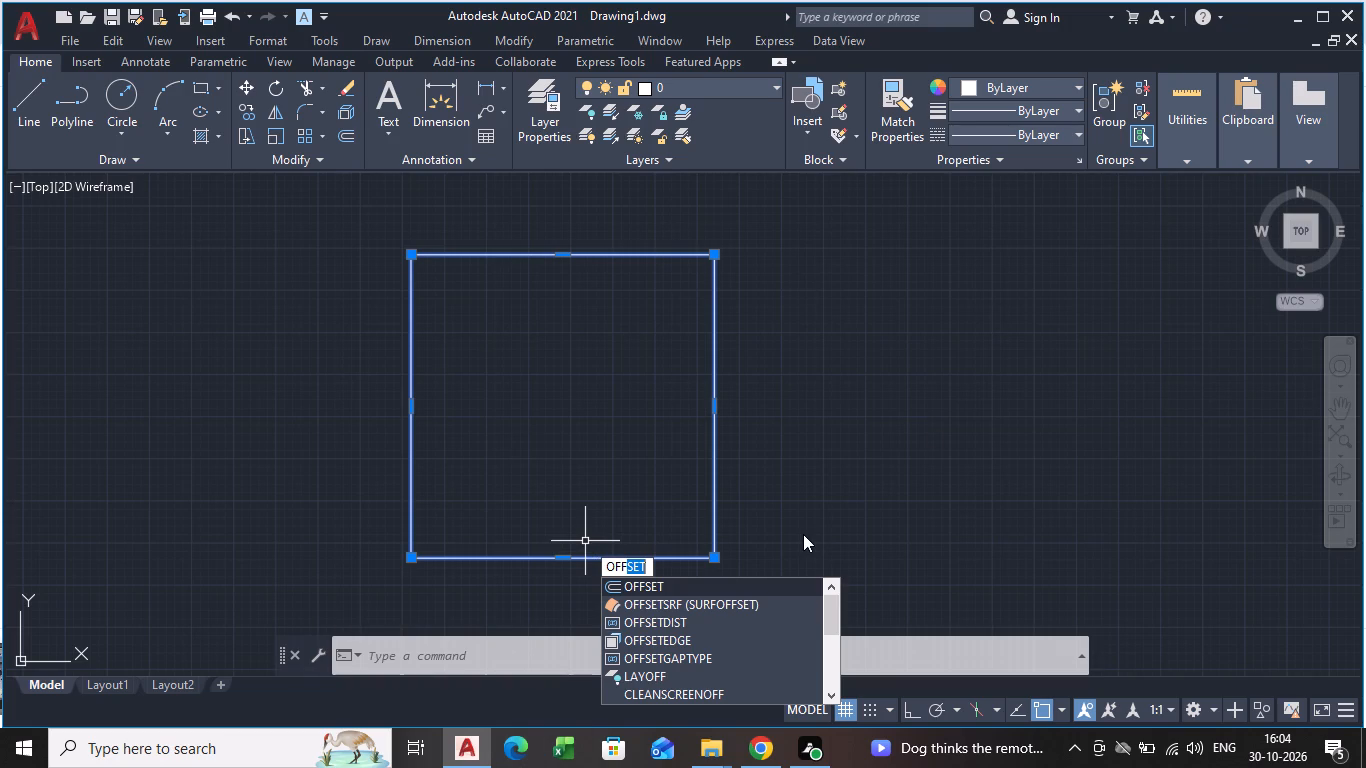
{"action": "key", "text": "Return"}
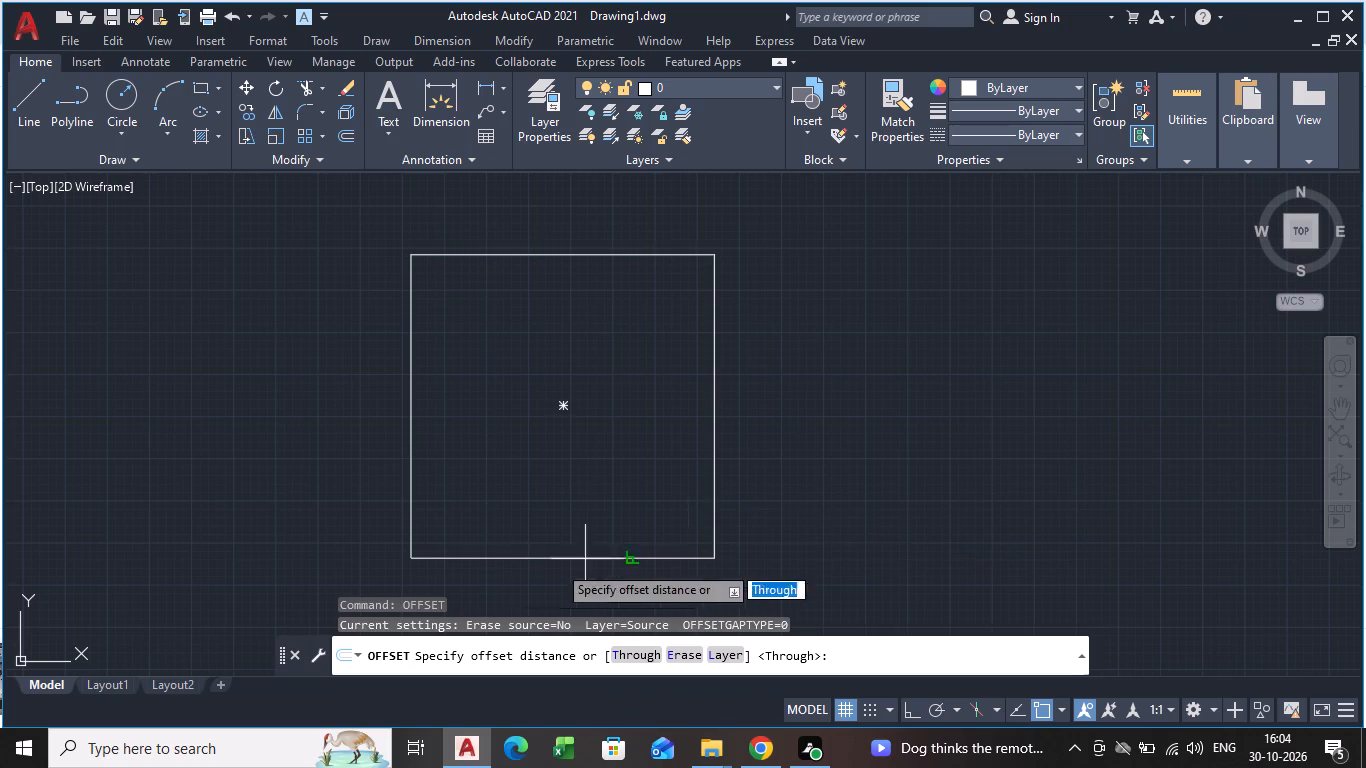
{"action": "left_click", "coordinate": [411, 464]}
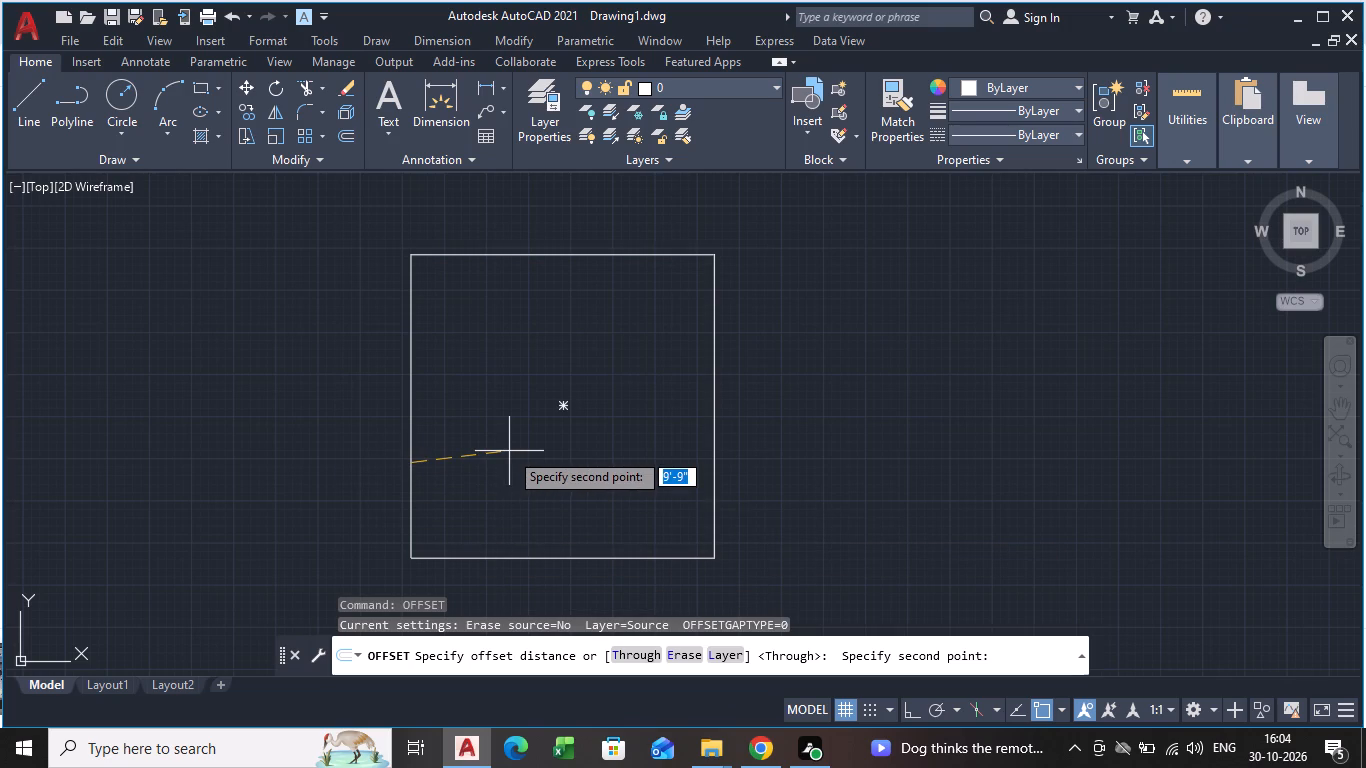
{"action": "key", "text": "9"}
{"action": "key", "text": "Return"}
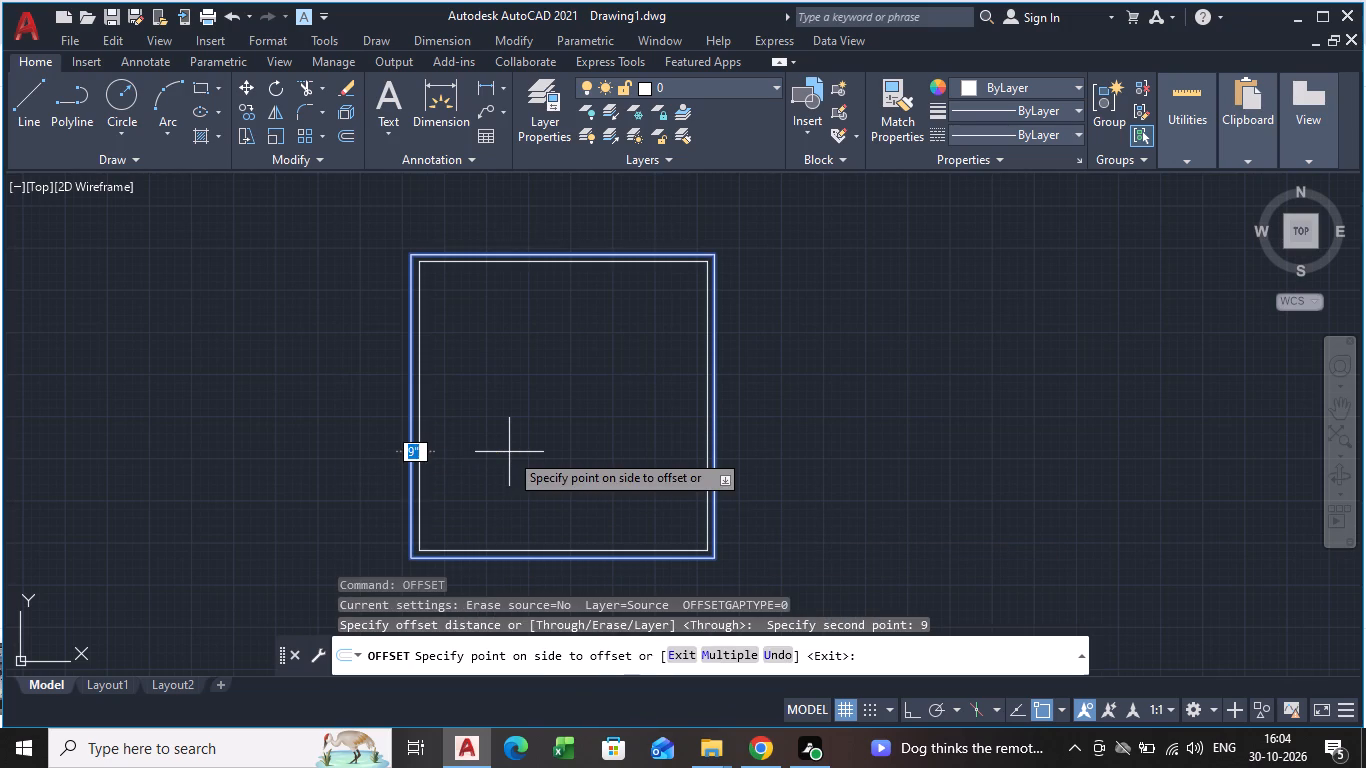
{"action": "left_click", "coordinate": [522, 468]}
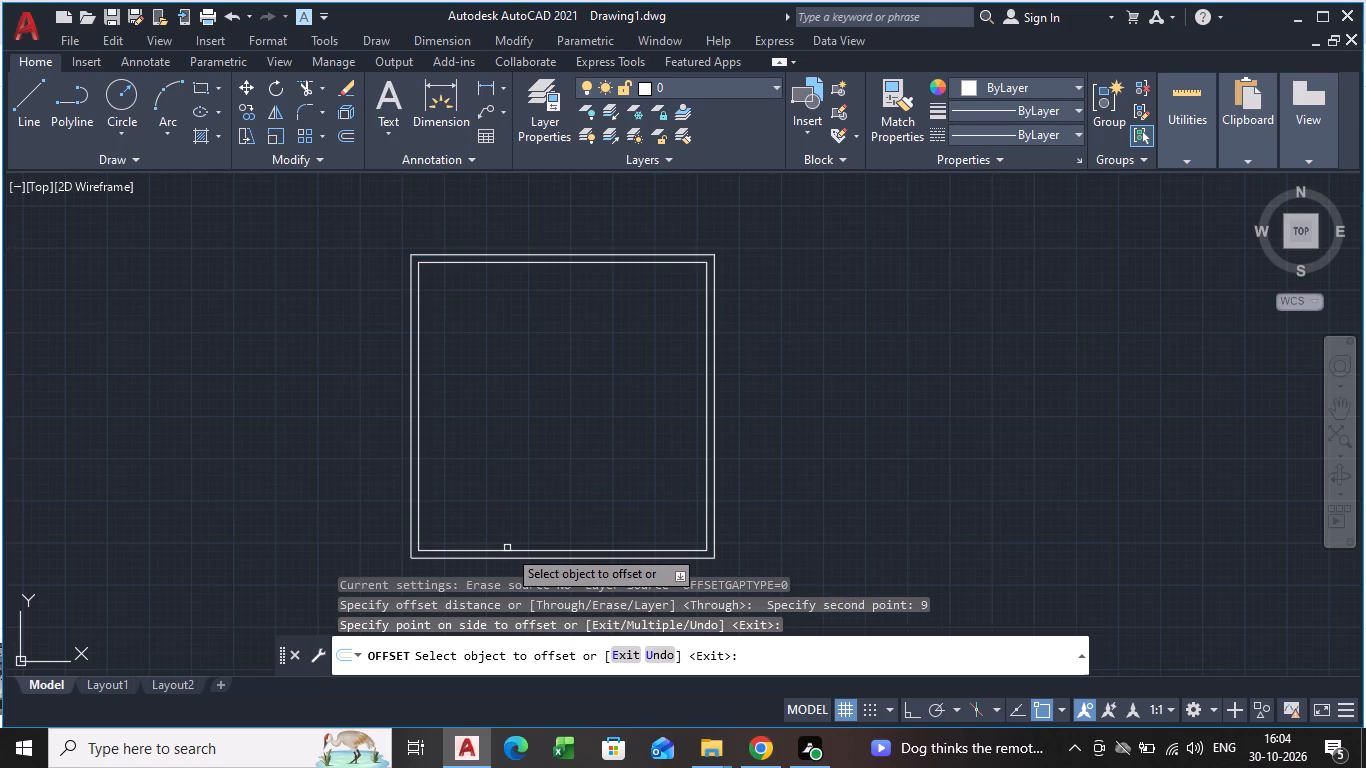
{"action": "key", "text": "space"}
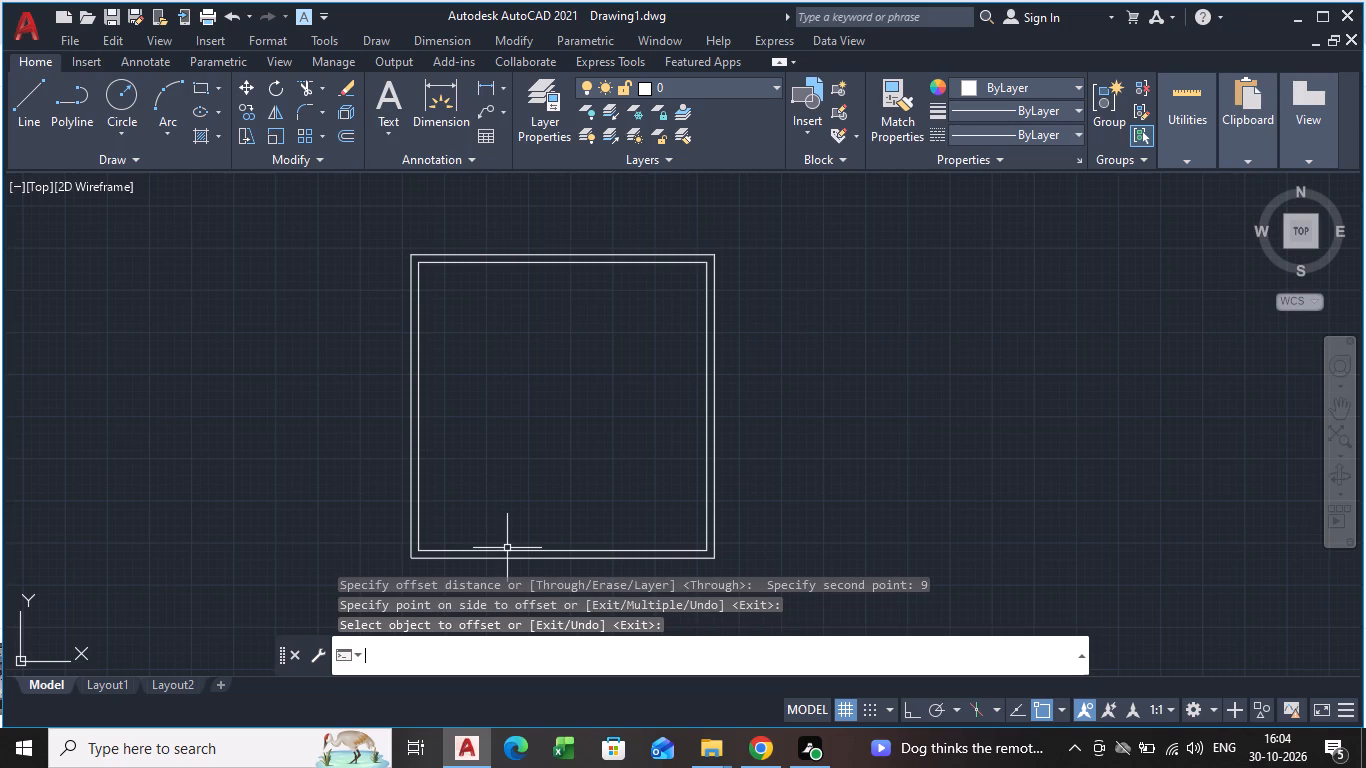
Draw a room rectangle from the outer square's top-left corner, spanning a little under half the square's width and height.
{"action": "left_click", "coordinate": [207, 91]}
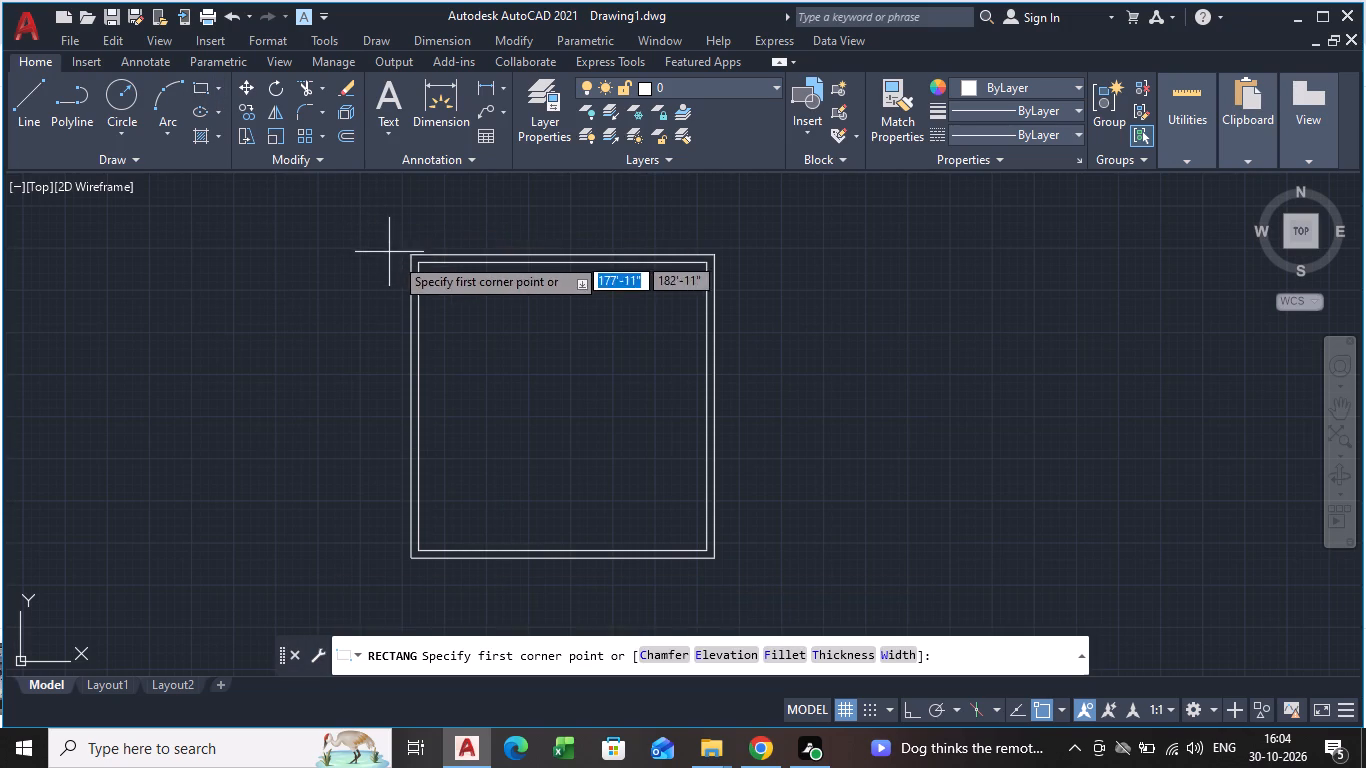
{"action": "left_click", "coordinate": [409, 258]}
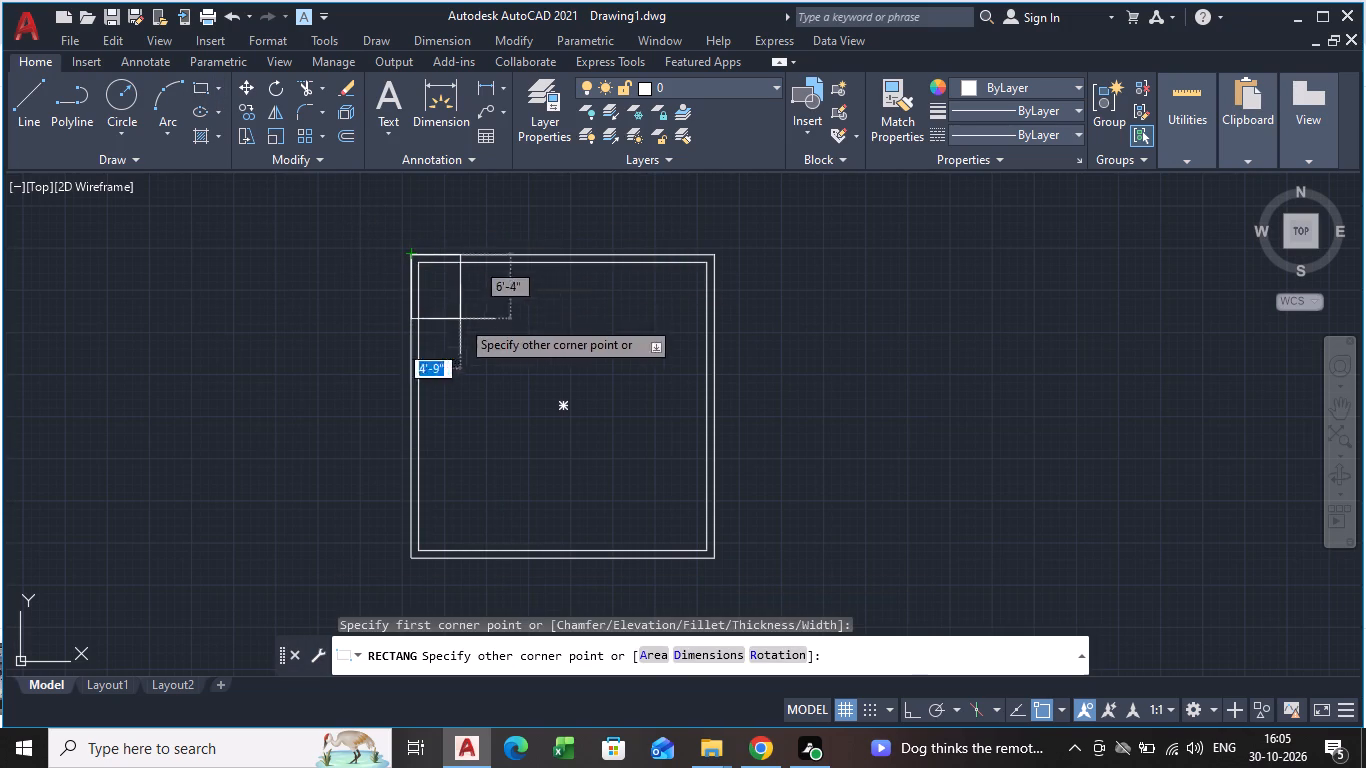
{"action": "left_click", "coordinate": [531, 391]}
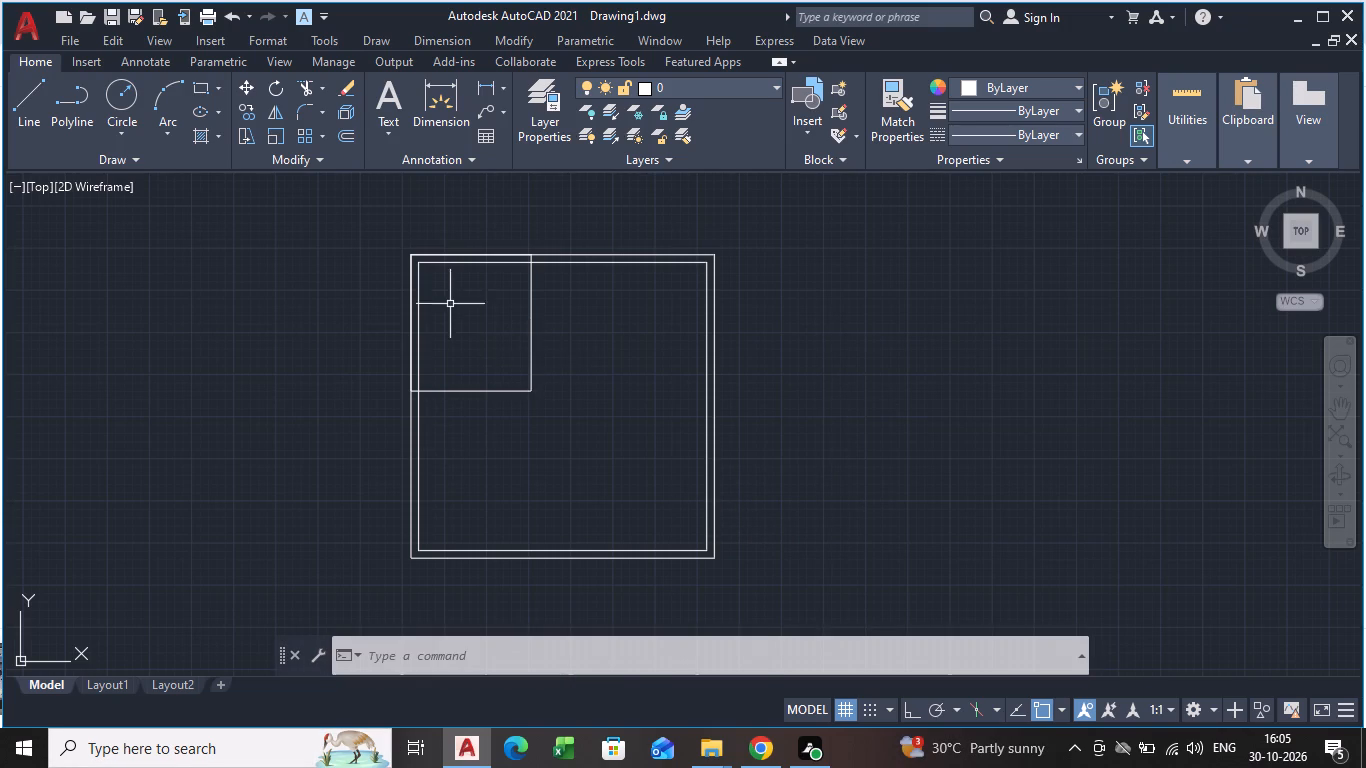
Offset the corner room rectangle 9" outward to form the room's wall thickness.
{"action": "left_click", "coordinate": [532, 356]}
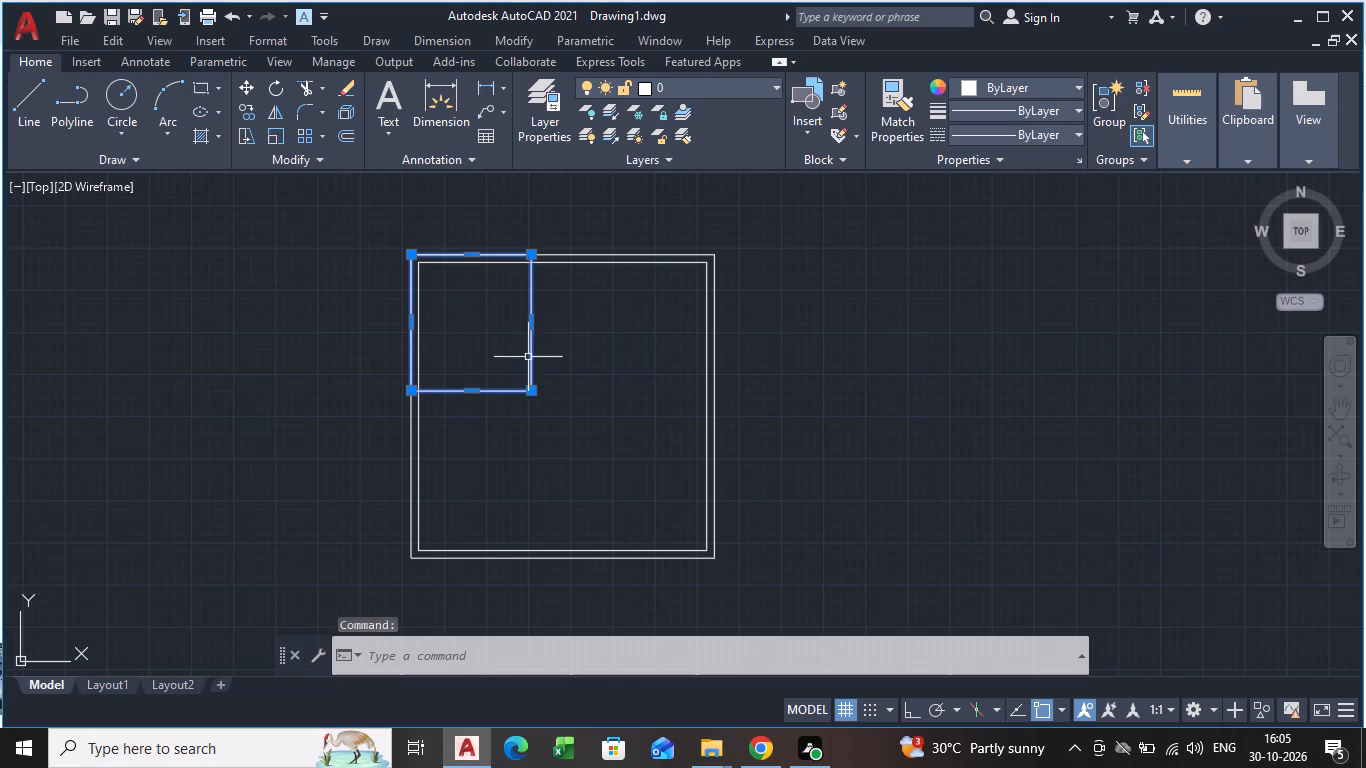
{"action": "type", "text": "OFF"}
{"action": "key", "text": "Return"}
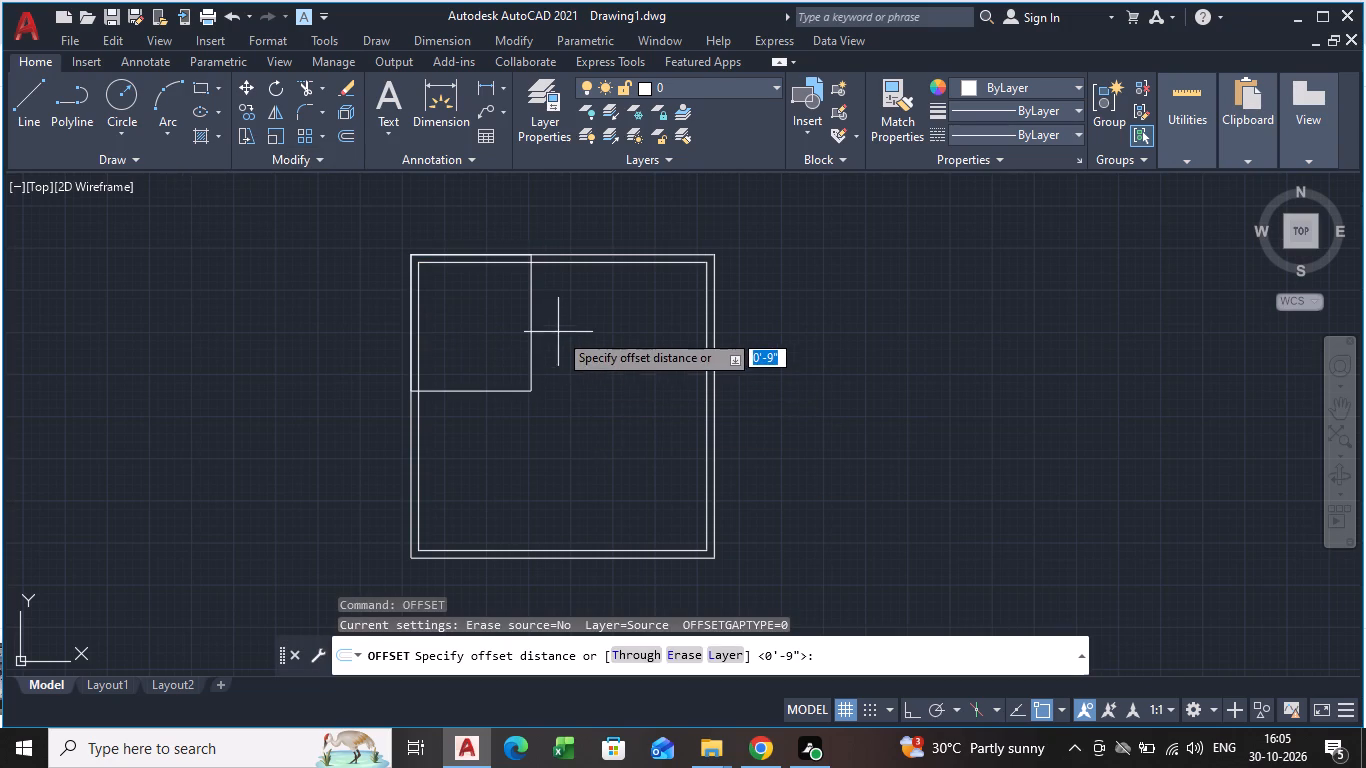
{"action": "left_click", "coordinate": [530, 337]}
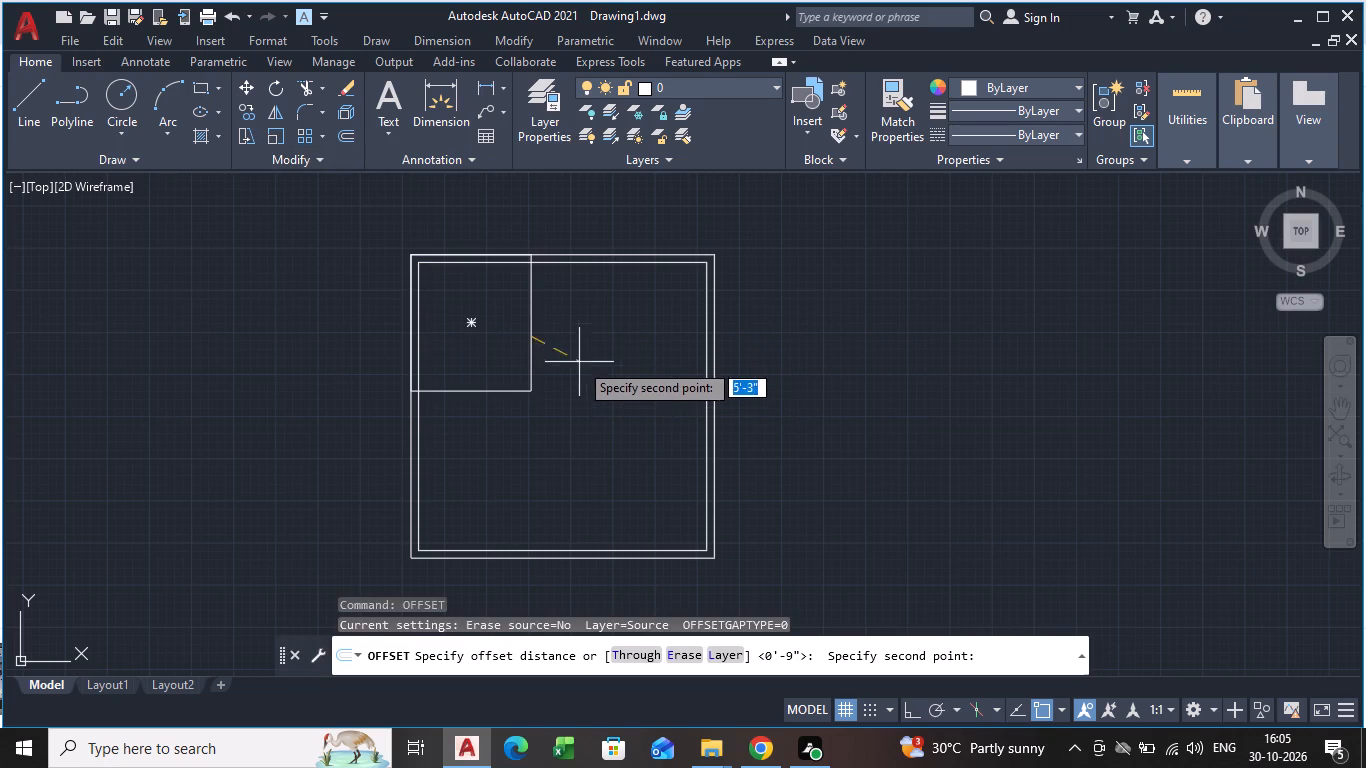
{"action": "left_click", "coordinate": [589, 348]}
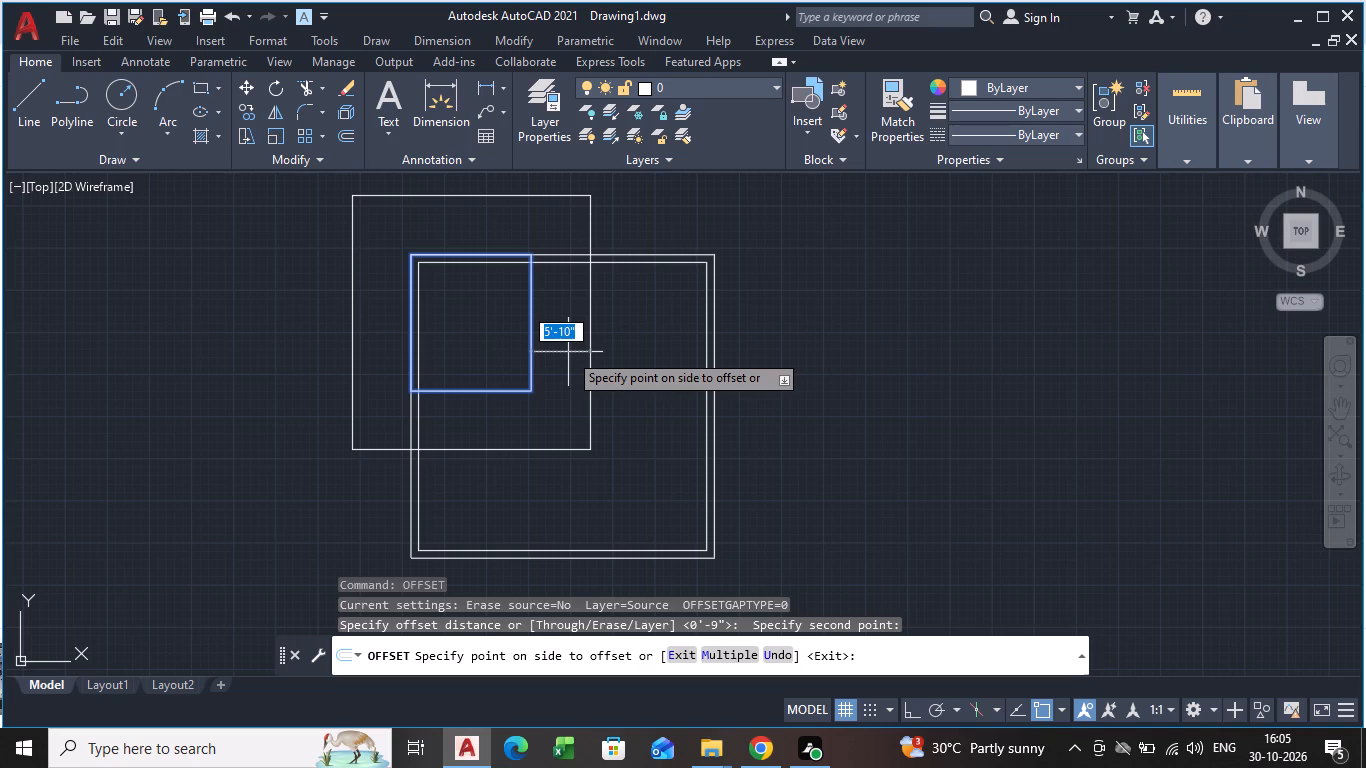
{"action": "key", "text": "9"}
{"action": "key", "text": "Return"}
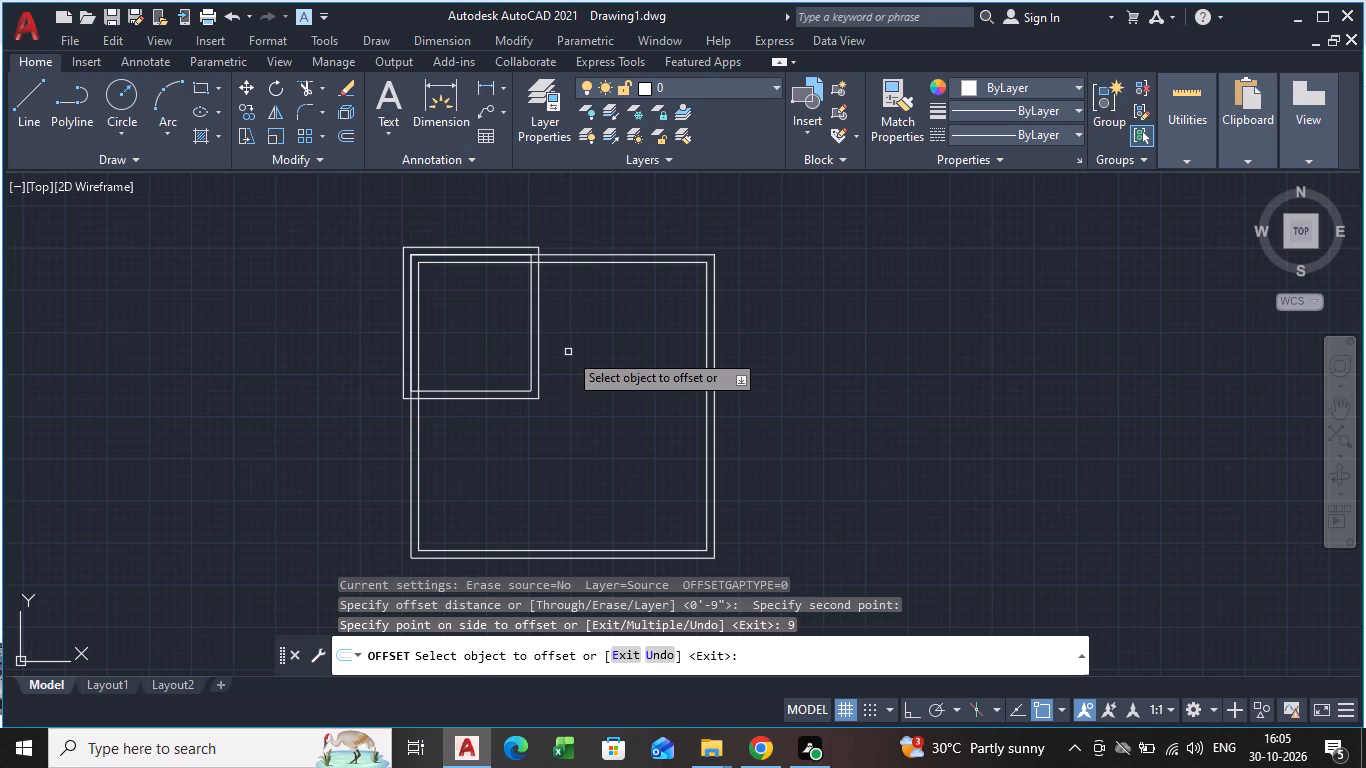
{"action": "scroll", "coordinate": [487, 287], "scroll_direction": "up", "scroll_amount": 2}
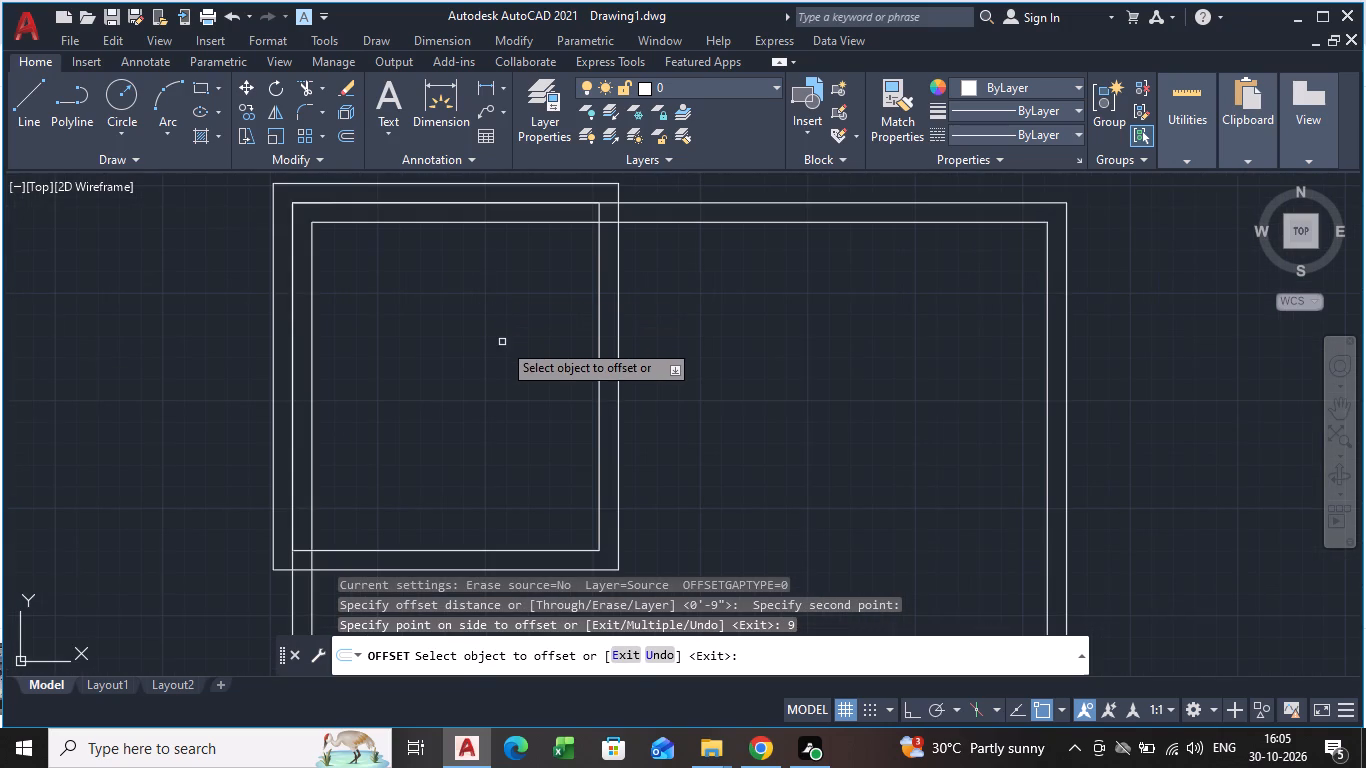
{"action": "type", "text": "TR"}
{"action": "key", "text": "Return"}
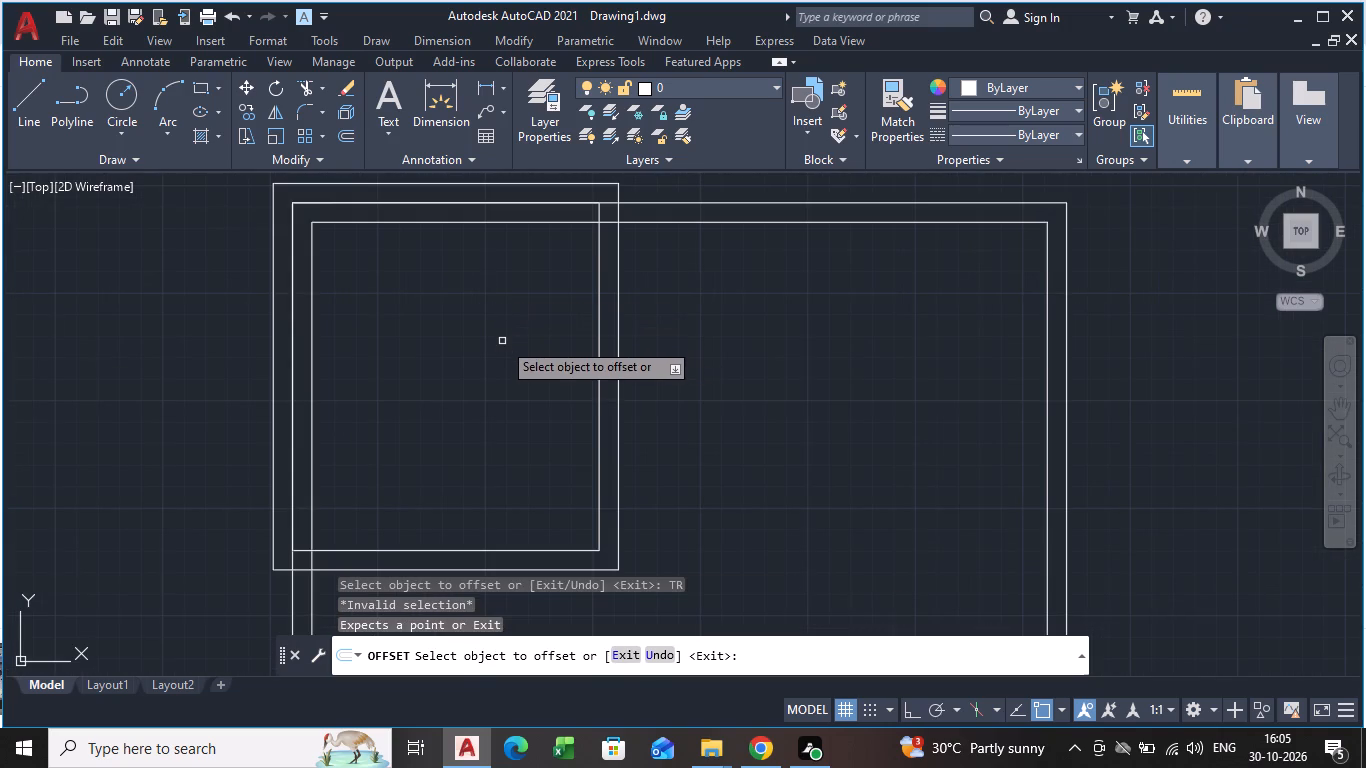
{"action": "scroll", "coordinate": [493, 336], "scroll_direction": "down", "scroll_amount": 1}
{"action": "left_click_drag", "start_coordinate": [405, 224], "coordinate": [364, 245]}
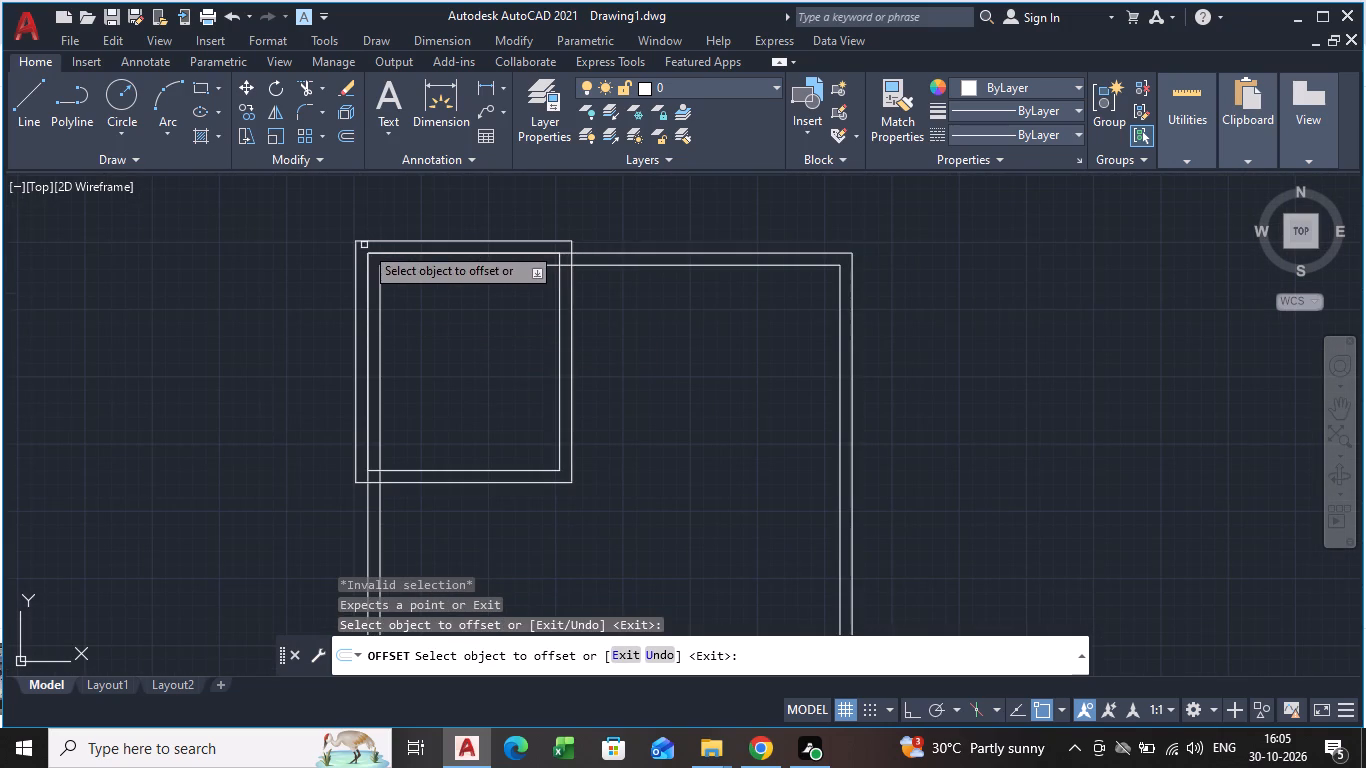
{"action": "scroll", "coordinate": [364, 245], "scroll_direction": "up", "scroll_amount": 1}
{"action": "key", "text": "Escape"}
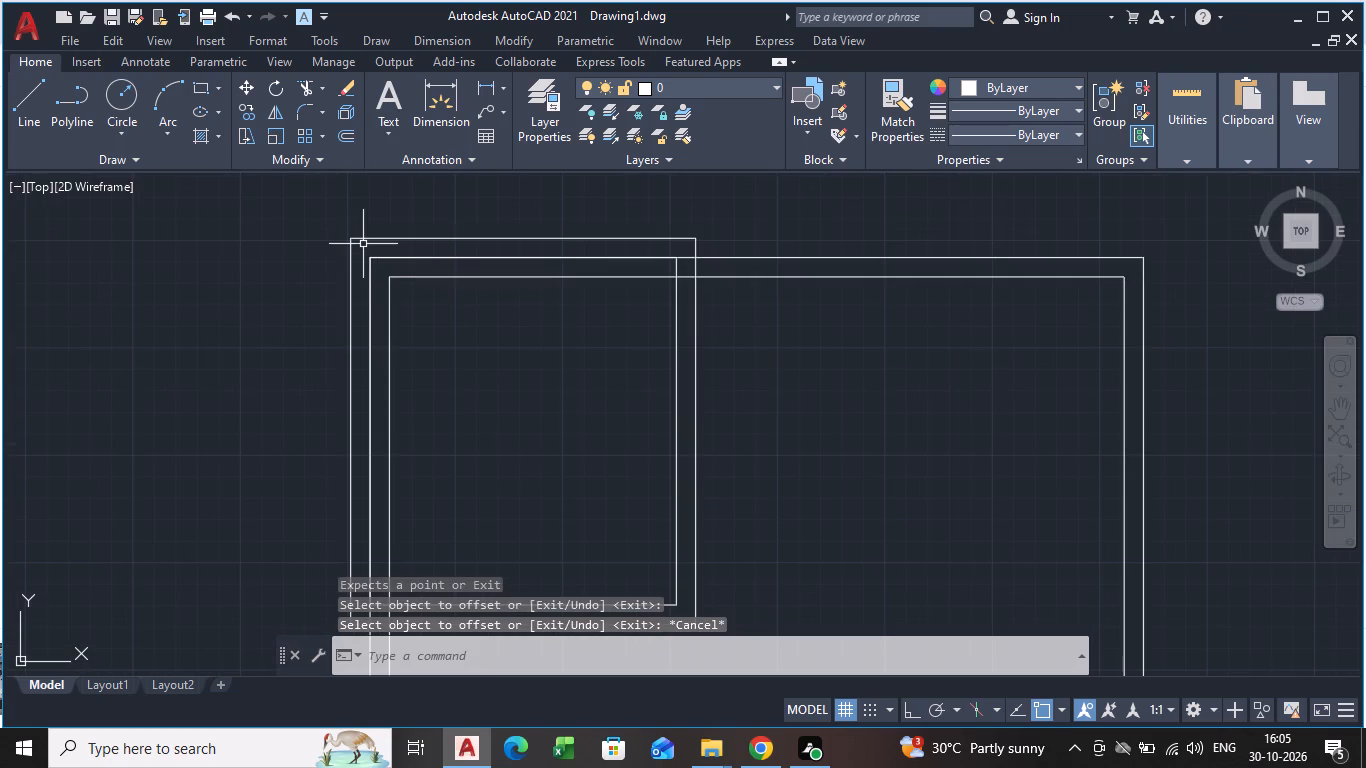
Trim away the offset rectangle's top and left edges lying outside the square around its top-left corner.
{"action": "type", "text": "TR"}
{"action": "key", "text": "Return"}
{"action": "key", "text": "Return"}
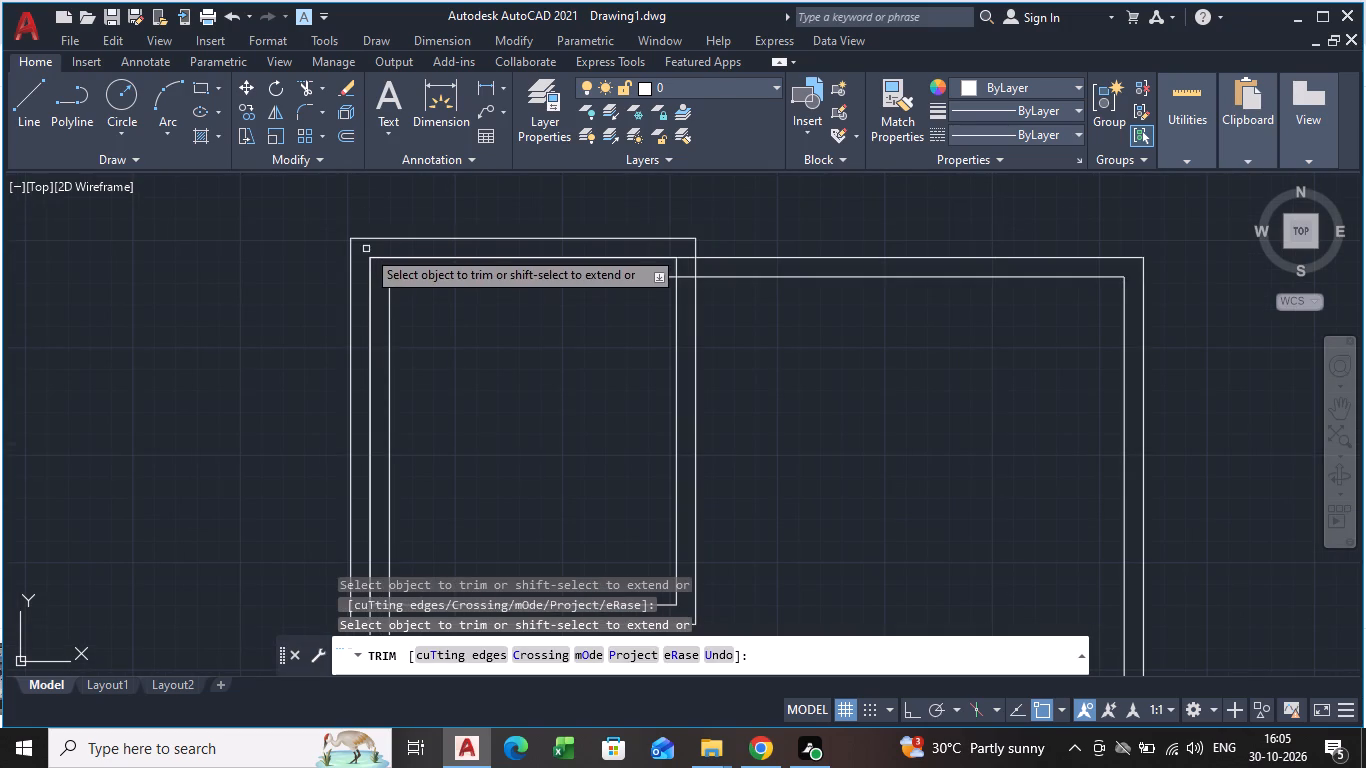
{"action": "left_click_drag", "start_coordinate": [380, 219], "coordinate": [344, 268]}
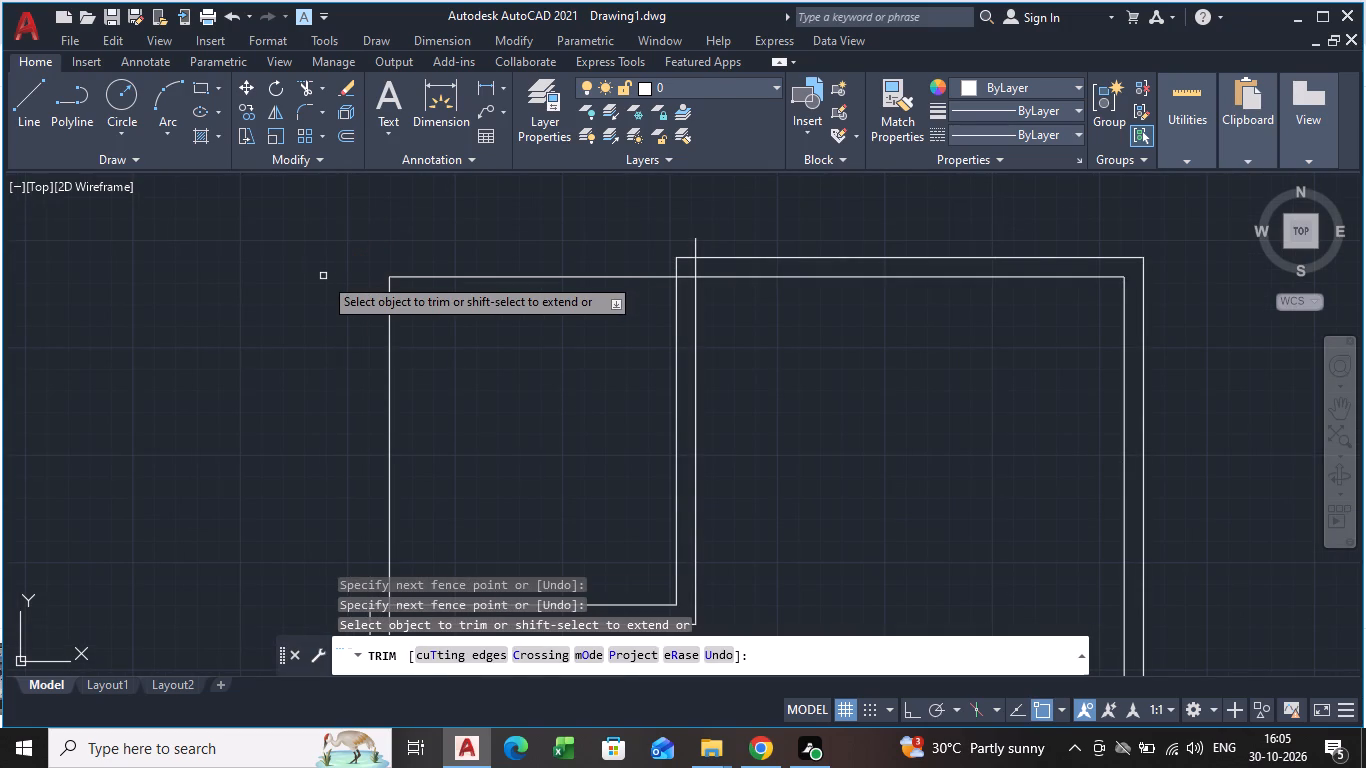
{"action": "key", "text": "ctrl+z"}
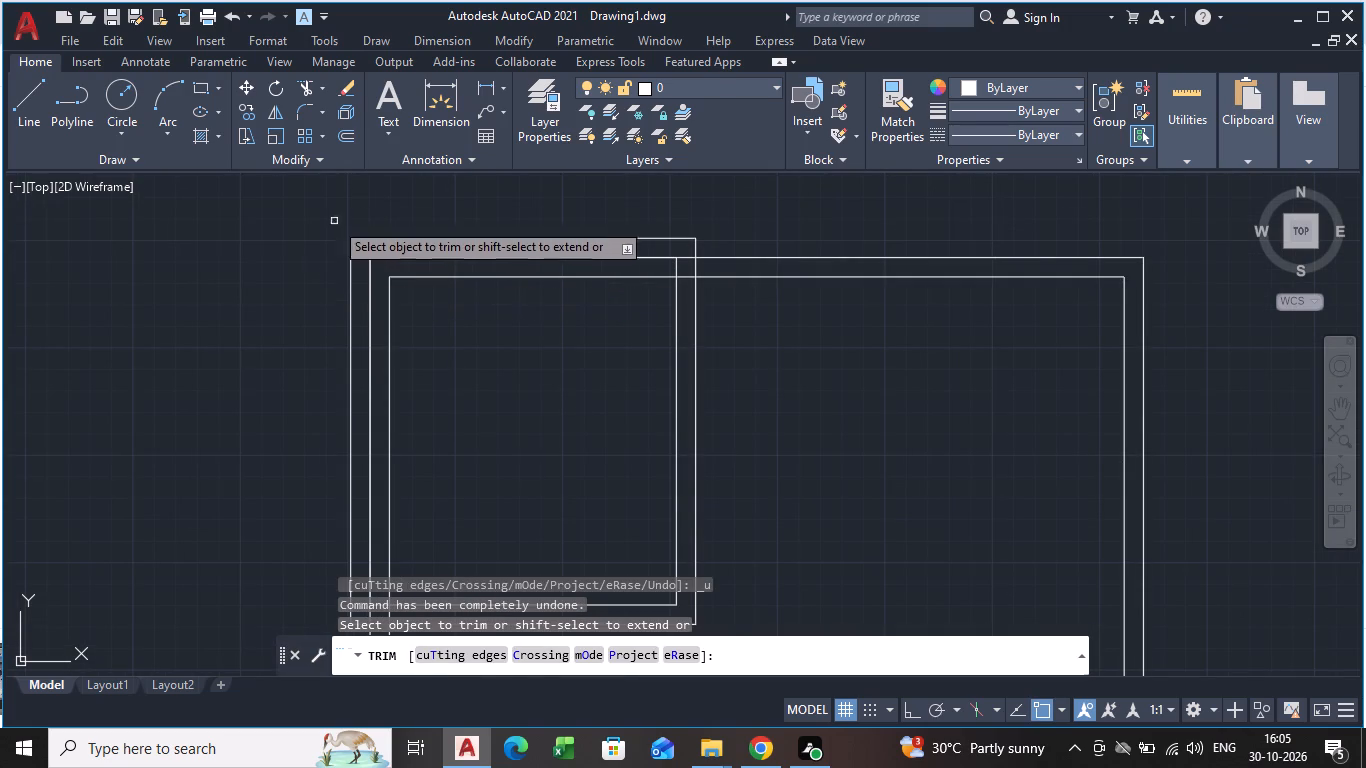
{"action": "left_click_drag", "start_coordinate": [365, 217], "coordinate": [341, 267]}
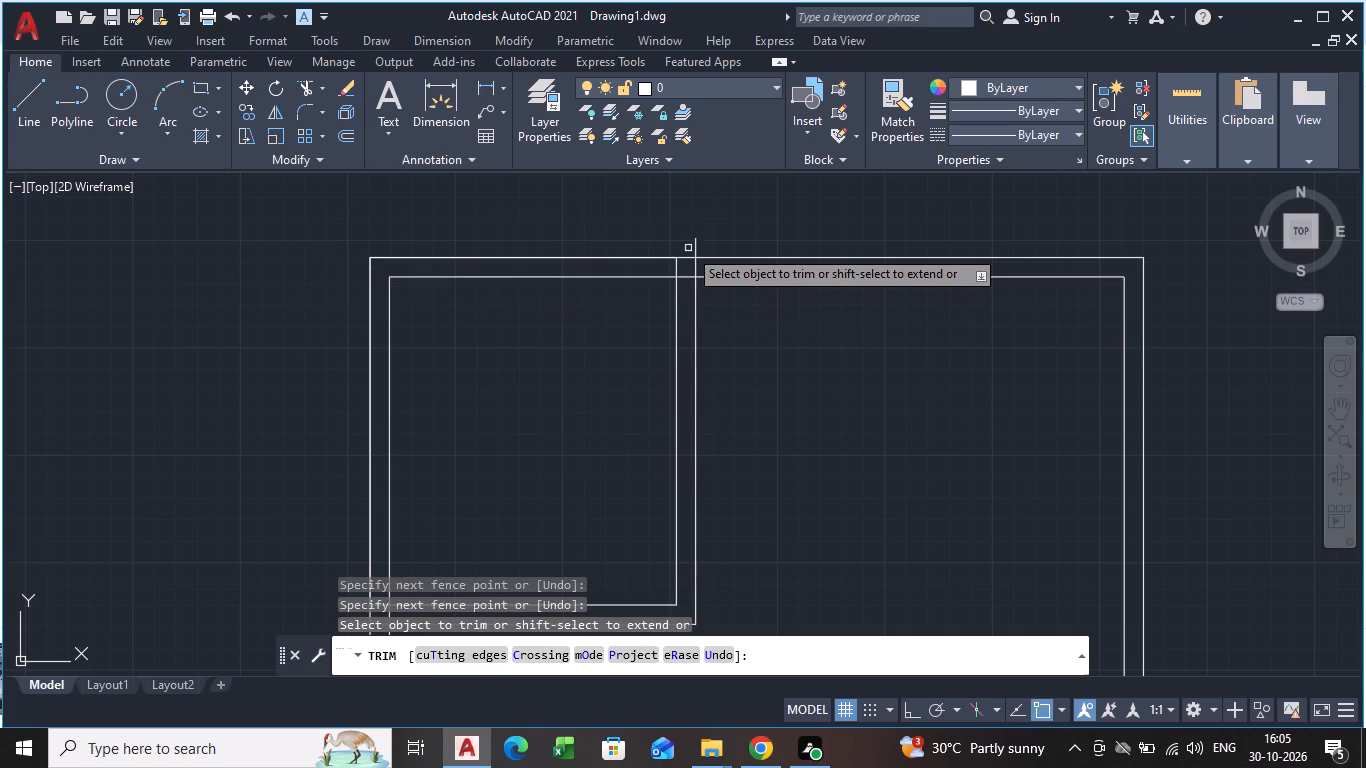
Trim the vertical partition's line ends that stick out above the top outer wall and cross its thickness.
{"action": "left_click_drag", "start_coordinate": [681, 239], "coordinate": [714, 242]}
{"action": "scroll", "coordinate": [670, 266], "scroll_direction": "up", "scroll_amount": 3}
{"action": "left_click_drag", "start_coordinate": [668, 267], "coordinate": [788, 288]}
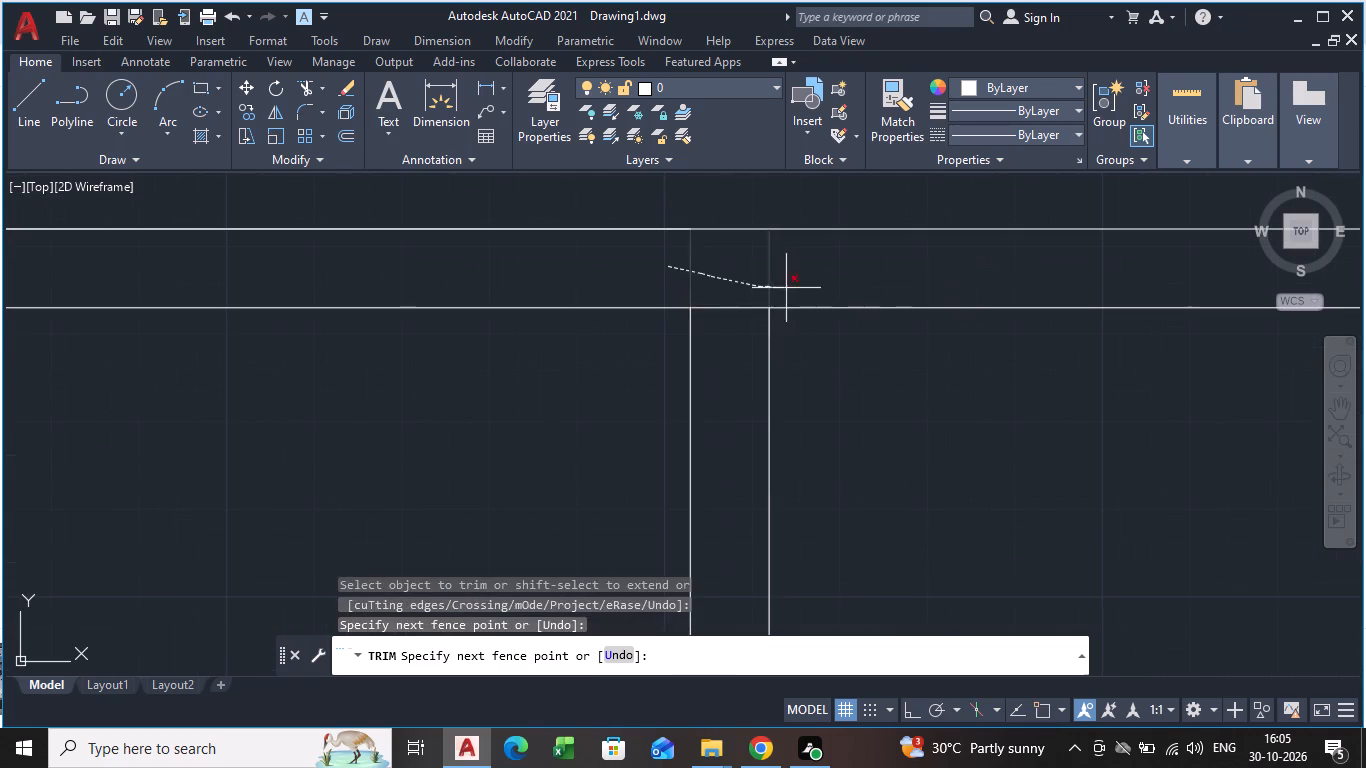
{"action": "left_click_drag", "start_coordinate": [788, 288], "coordinate": [839, 288]}
Trim the horizontal partition's line ends that cross the left outer wall's thickness and stick out beyond it.
{"action": "scroll", "coordinate": [285, 266], "scroll_direction": "down", "scroll_amount": 5}
{"action": "scroll", "coordinate": [200, 340], "scroll_direction": "up", "scroll_amount": 3}
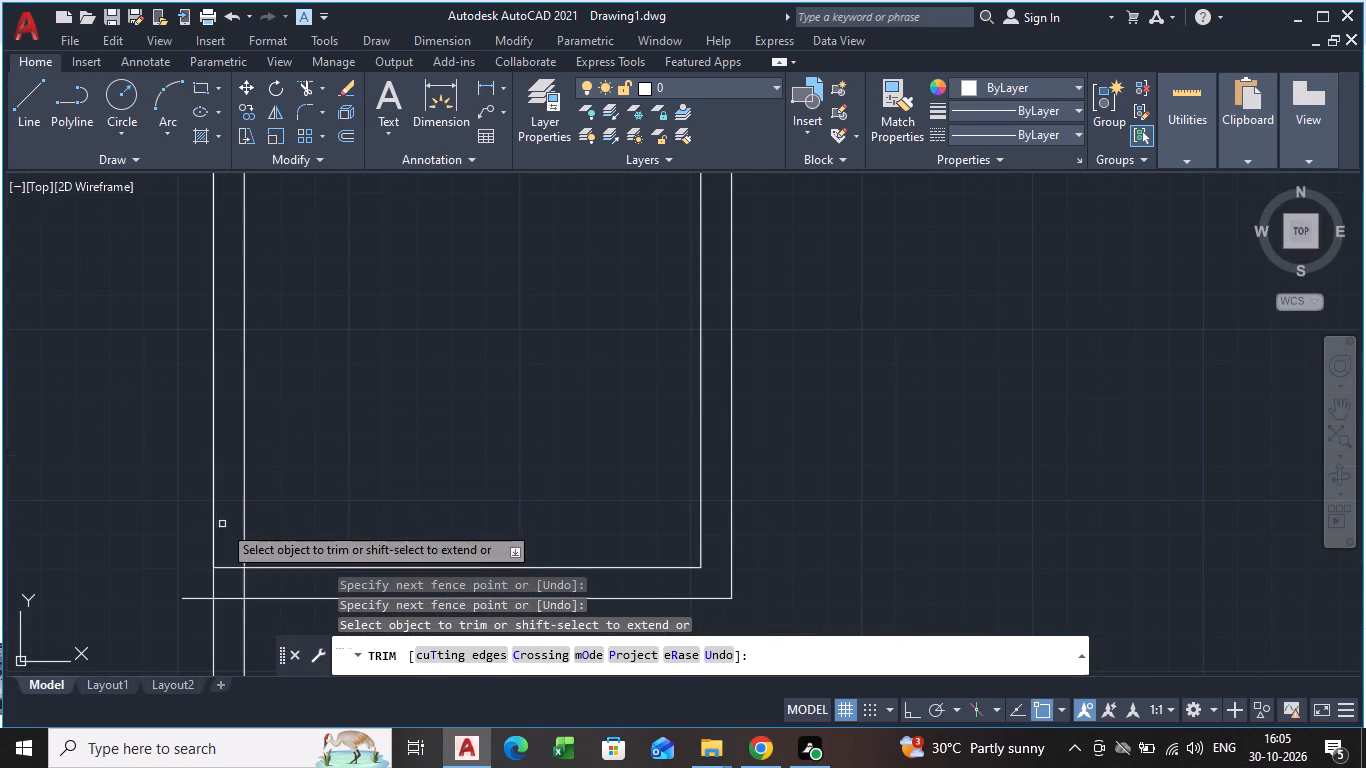
{"action": "left_click_drag", "start_coordinate": [224, 530], "coordinate": [224, 609]}
{"action": "left_click_drag", "start_coordinate": [200, 608], "coordinate": [201, 574]}
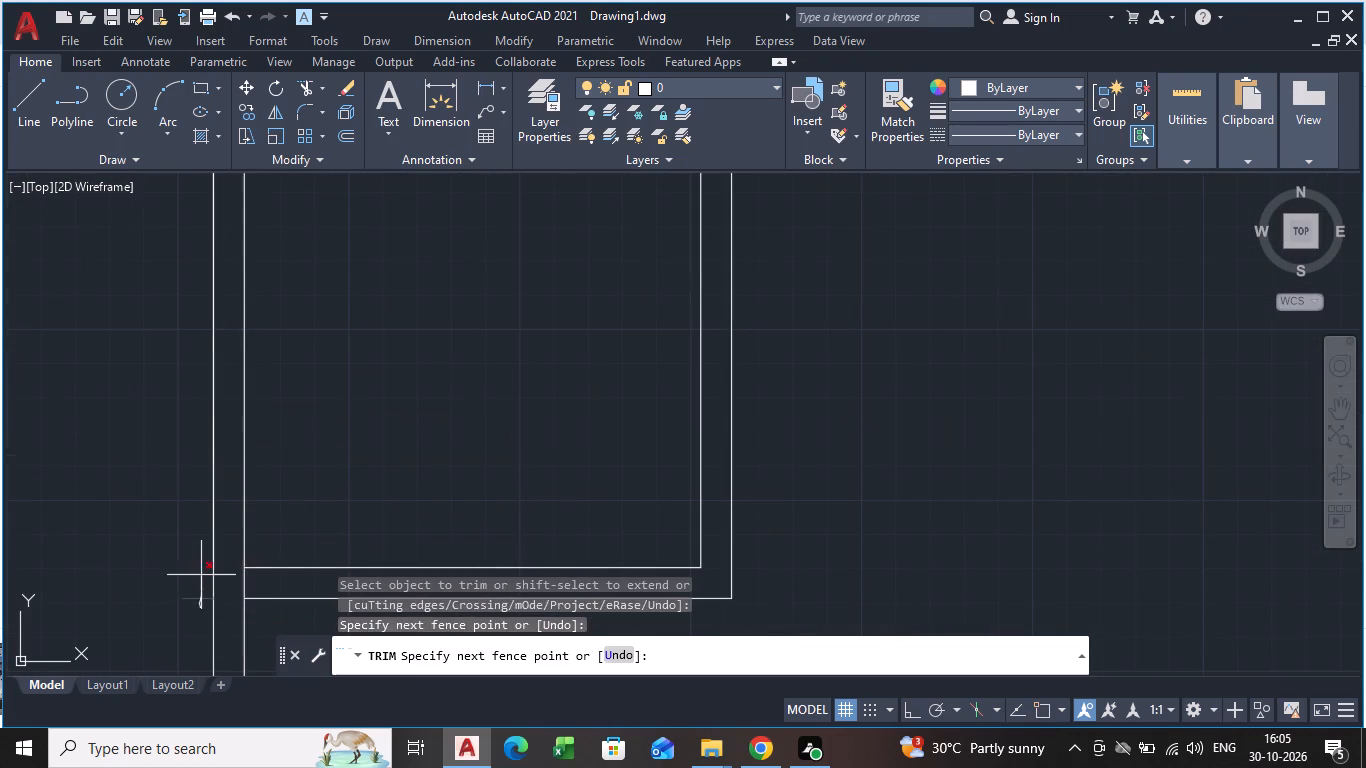
{"action": "left_click_drag", "start_coordinate": [201, 574], "coordinate": [201, 568]}
{"action": "scroll", "coordinate": [315, 309], "scroll_direction": "down", "scroll_amount": 3}
{"action": "middle_click_drag", "start_coordinate": [303, 325], "coordinate": [300, 362]}
{"action": "scroll", "coordinate": [291, 303], "scroll_direction": "up", "scroll_amount": 2}
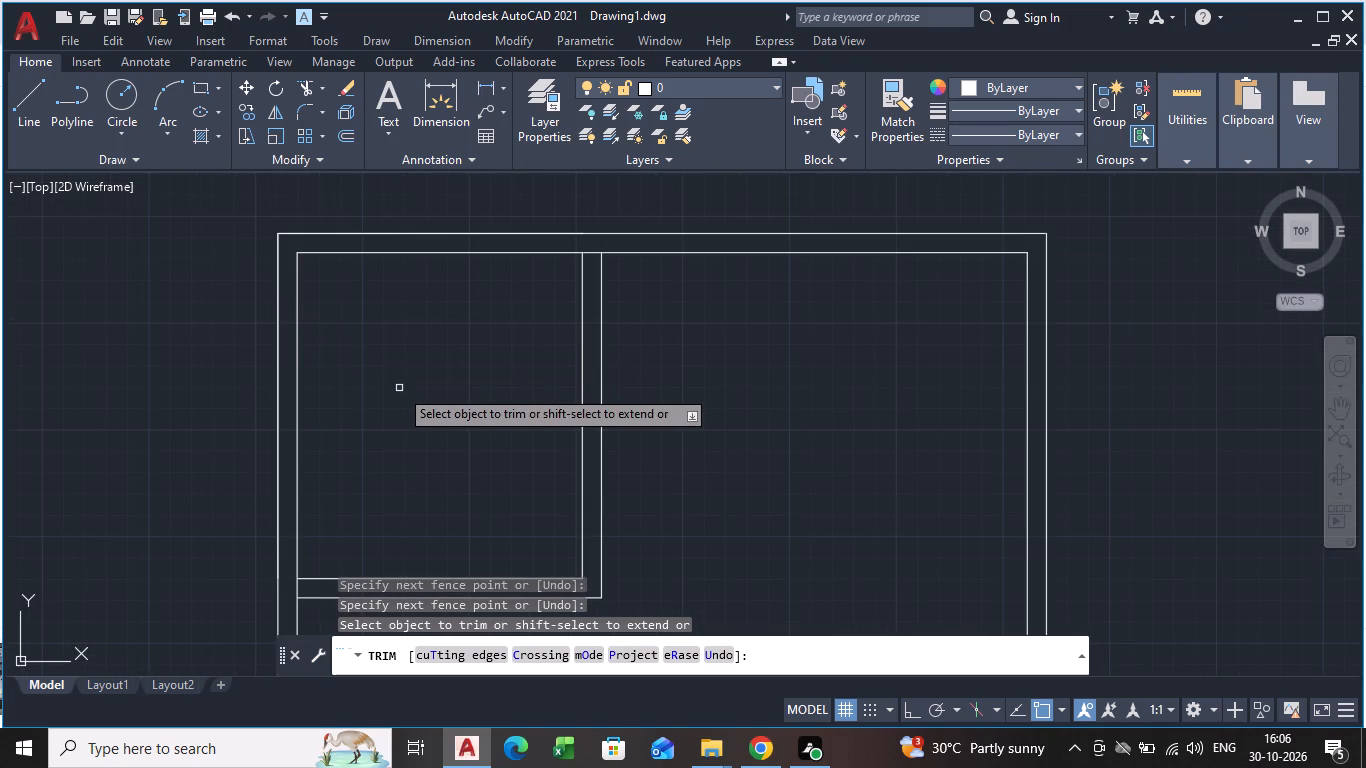
{"action": "key", "text": "space"}
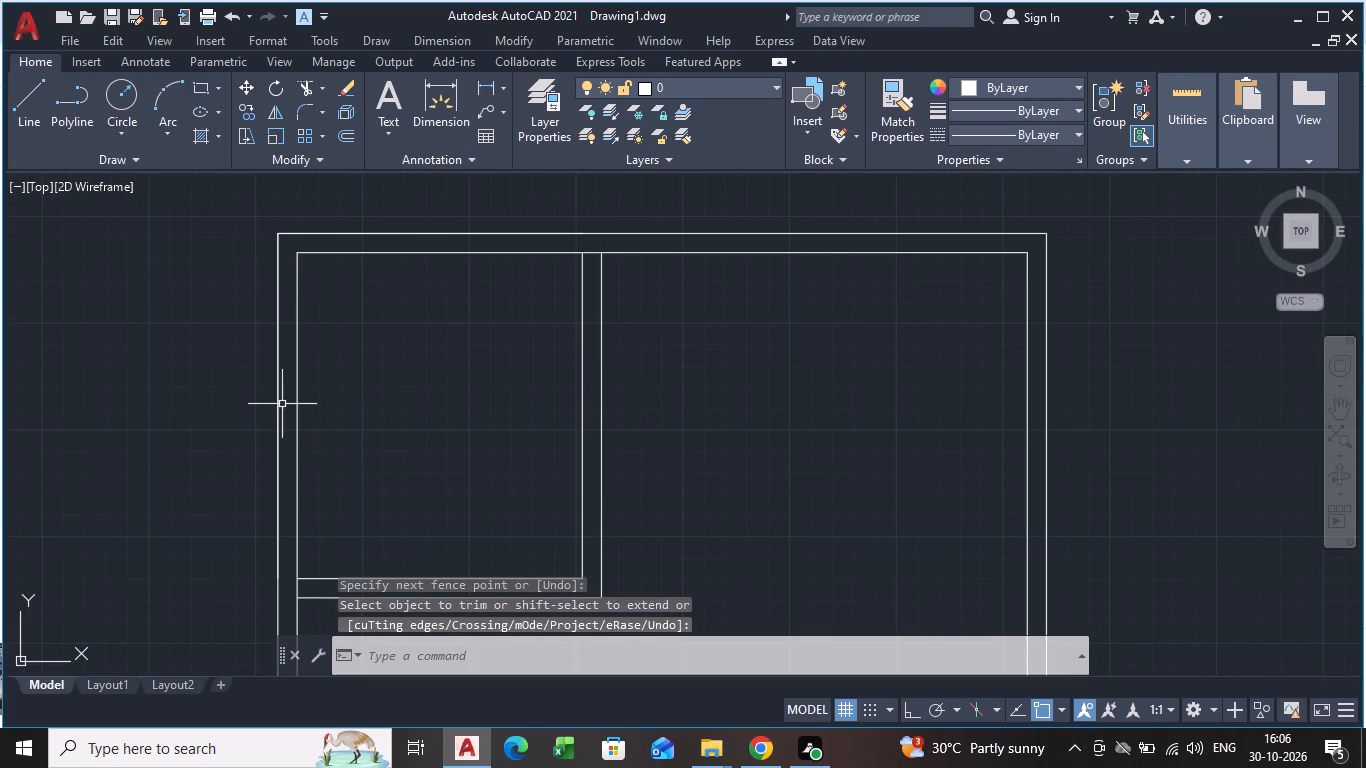
Delete the leftover room polyline that overlaps the outer wall line at the plan's top-left corner.
{"action": "left_click", "coordinate": [277, 401]}
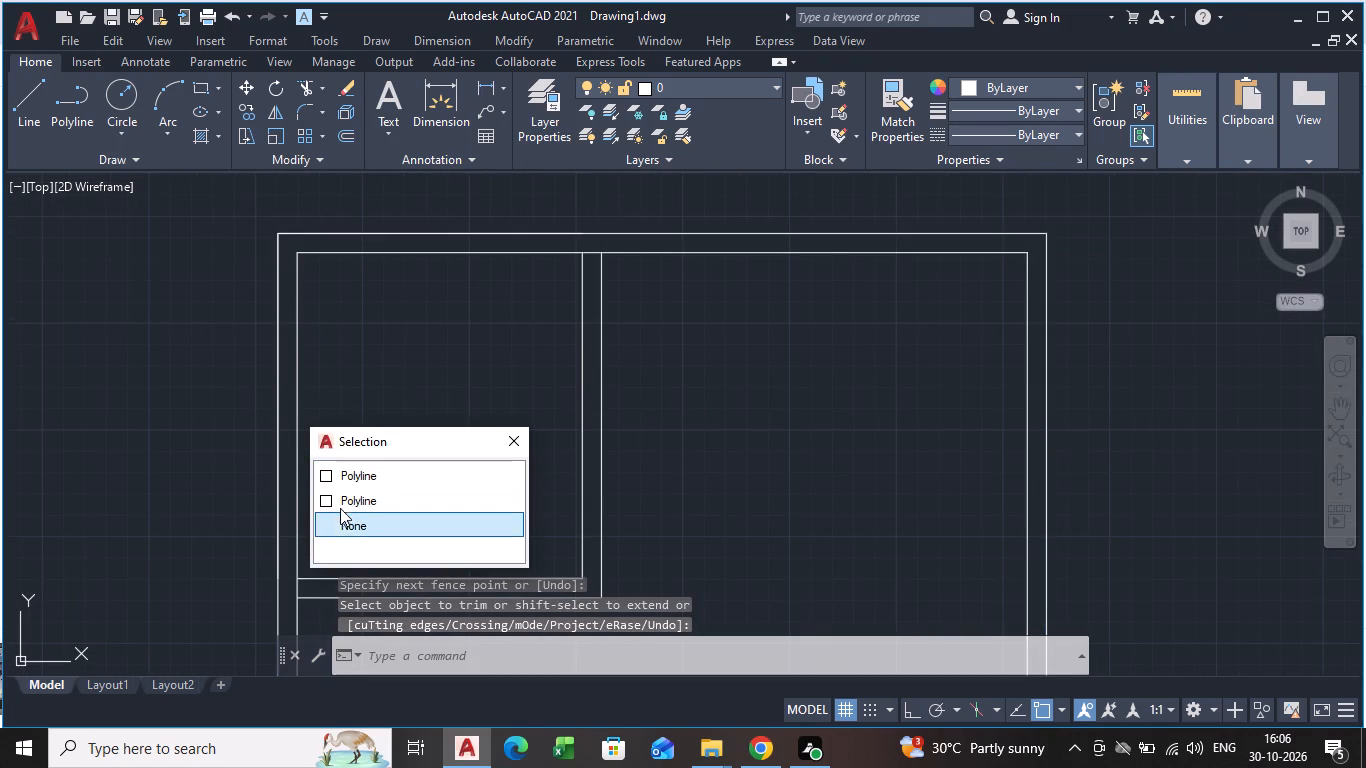
{"action": "left_click", "coordinate": [348, 480]}
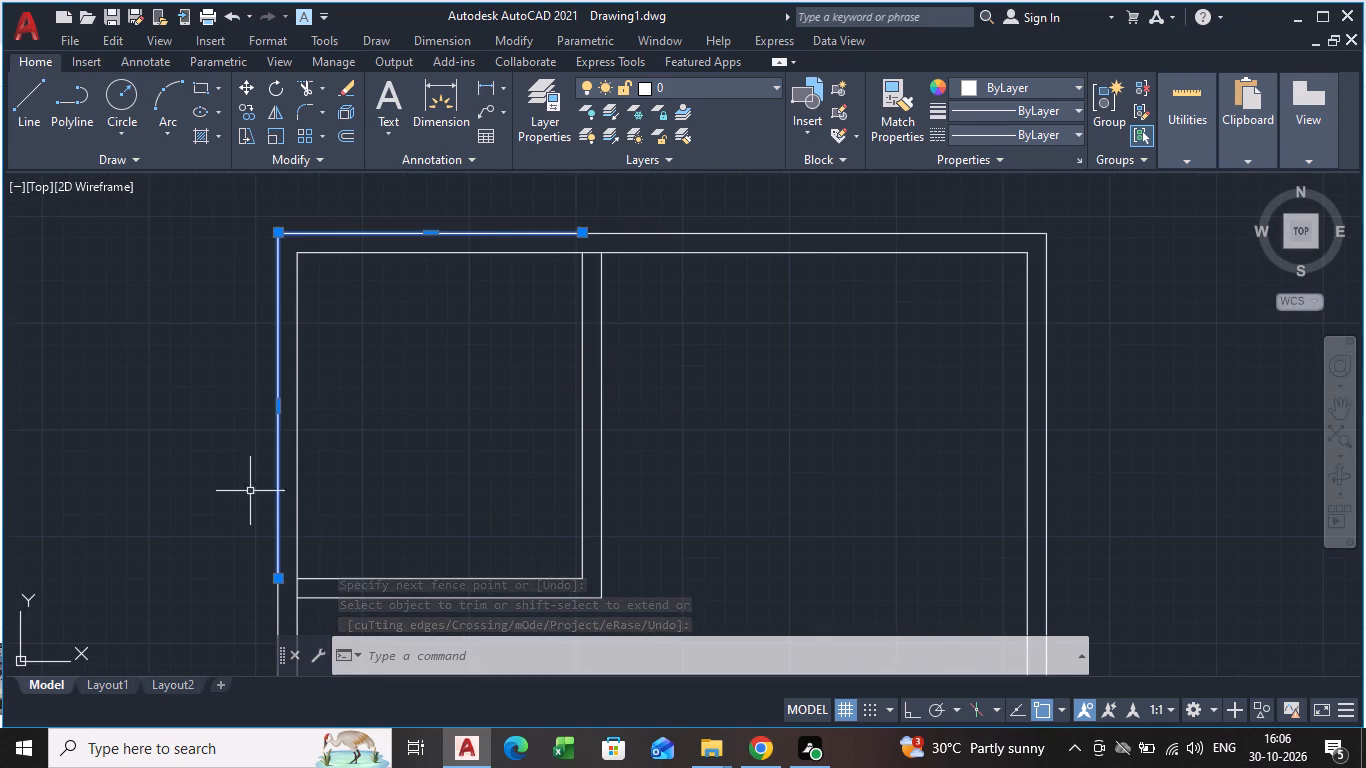
{"action": "key", "text": "Delete"}
{"action": "scroll", "coordinate": [358, 458], "scroll_direction": "down", "scroll_amount": 1}
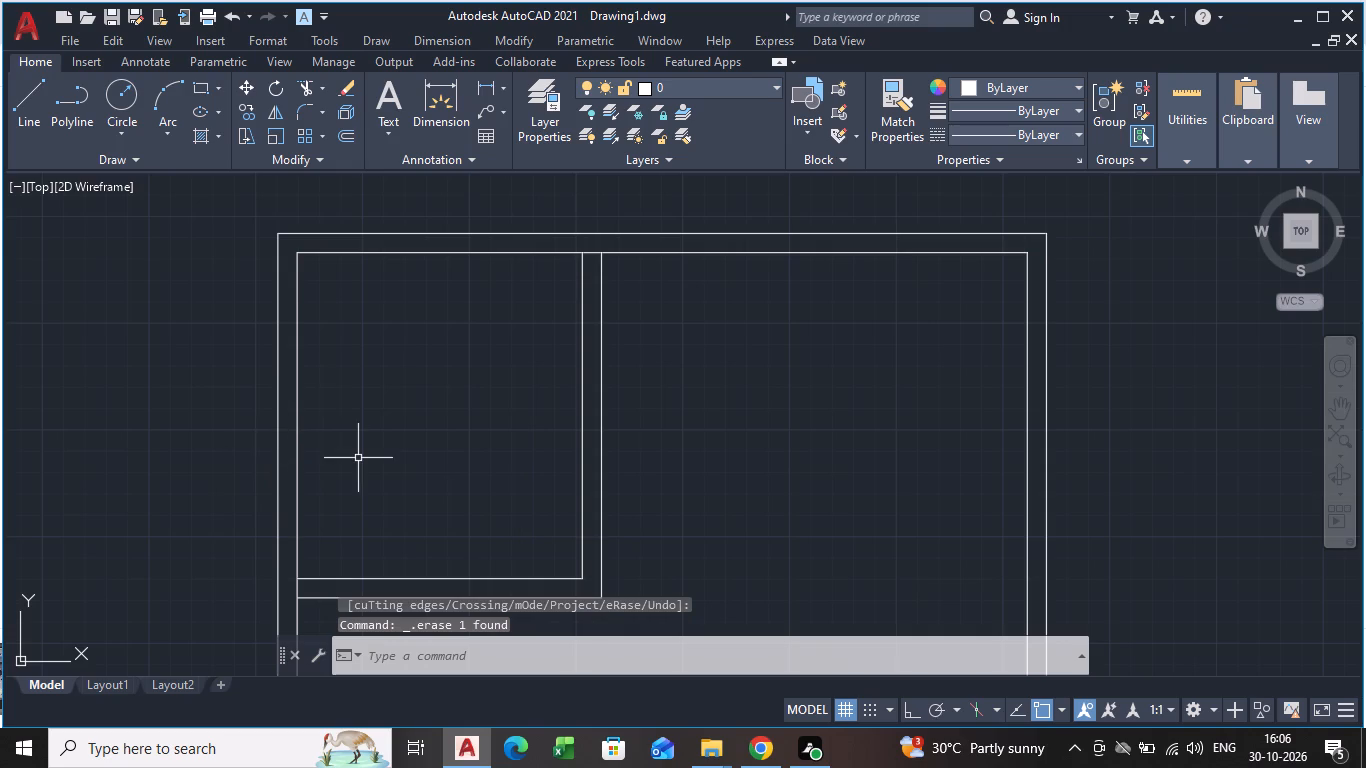
{"action": "middle_click_drag", "start_coordinate": [358, 457], "coordinate": [261, 352]}
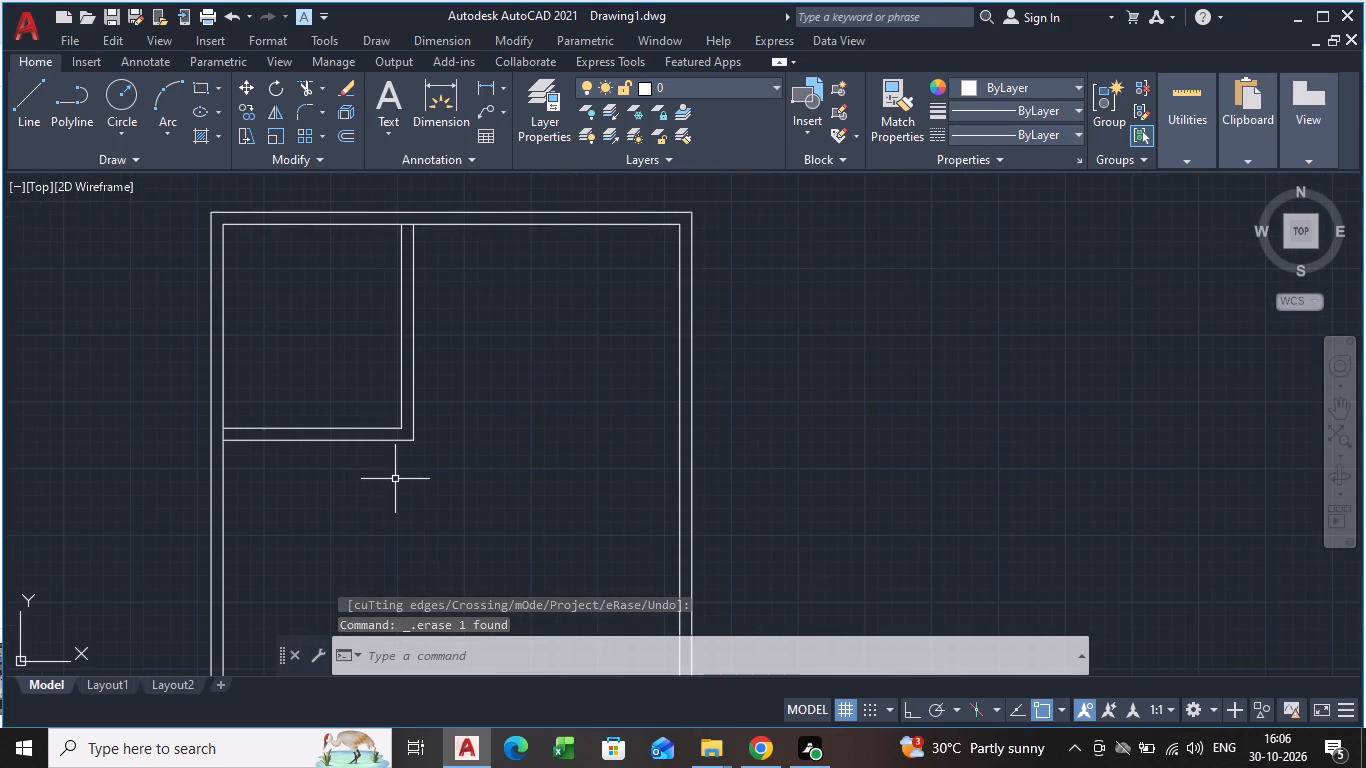
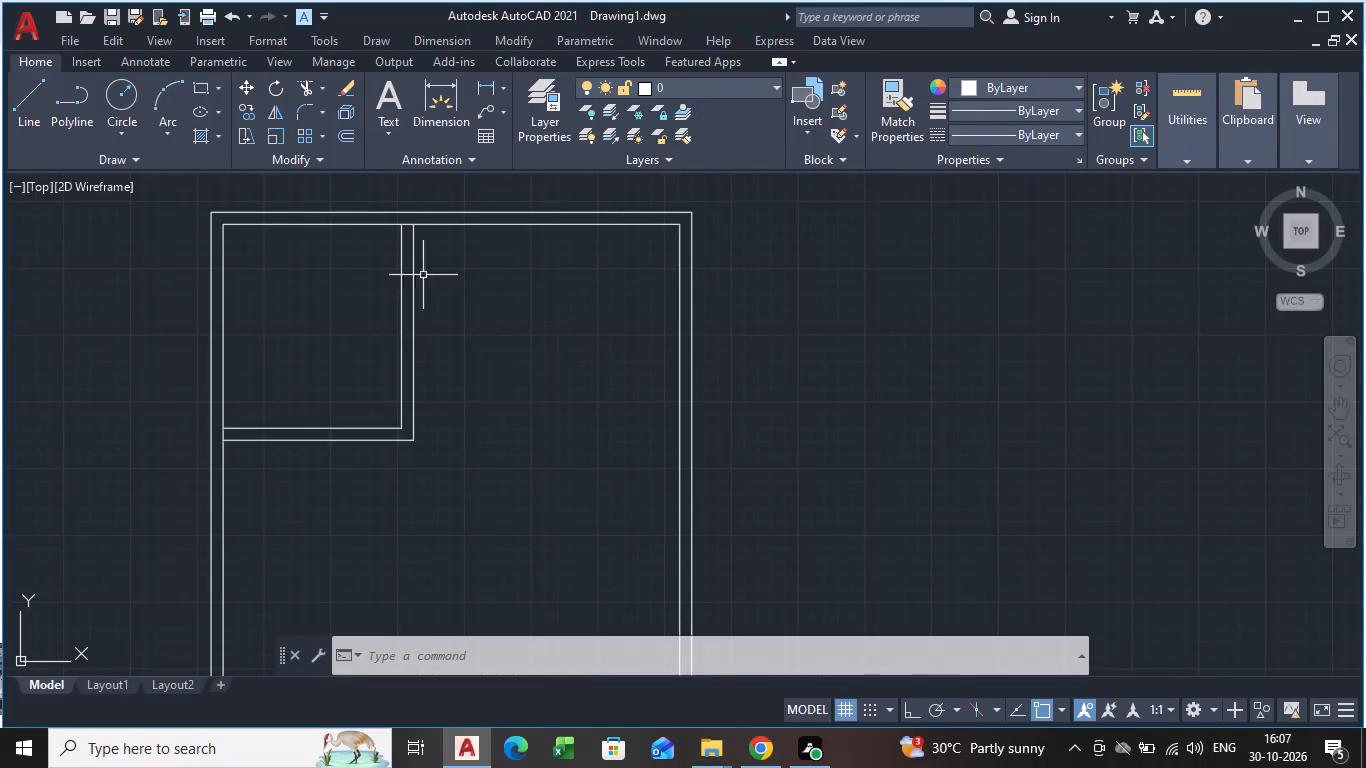
Mirror the top-left room's L-shaped partition walls about a vertical line through the top outer wall's midpoint, keeping the originals.
{"action": "left_click_drag", "start_coordinate": [468, 352], "coordinate": [428, 345]}
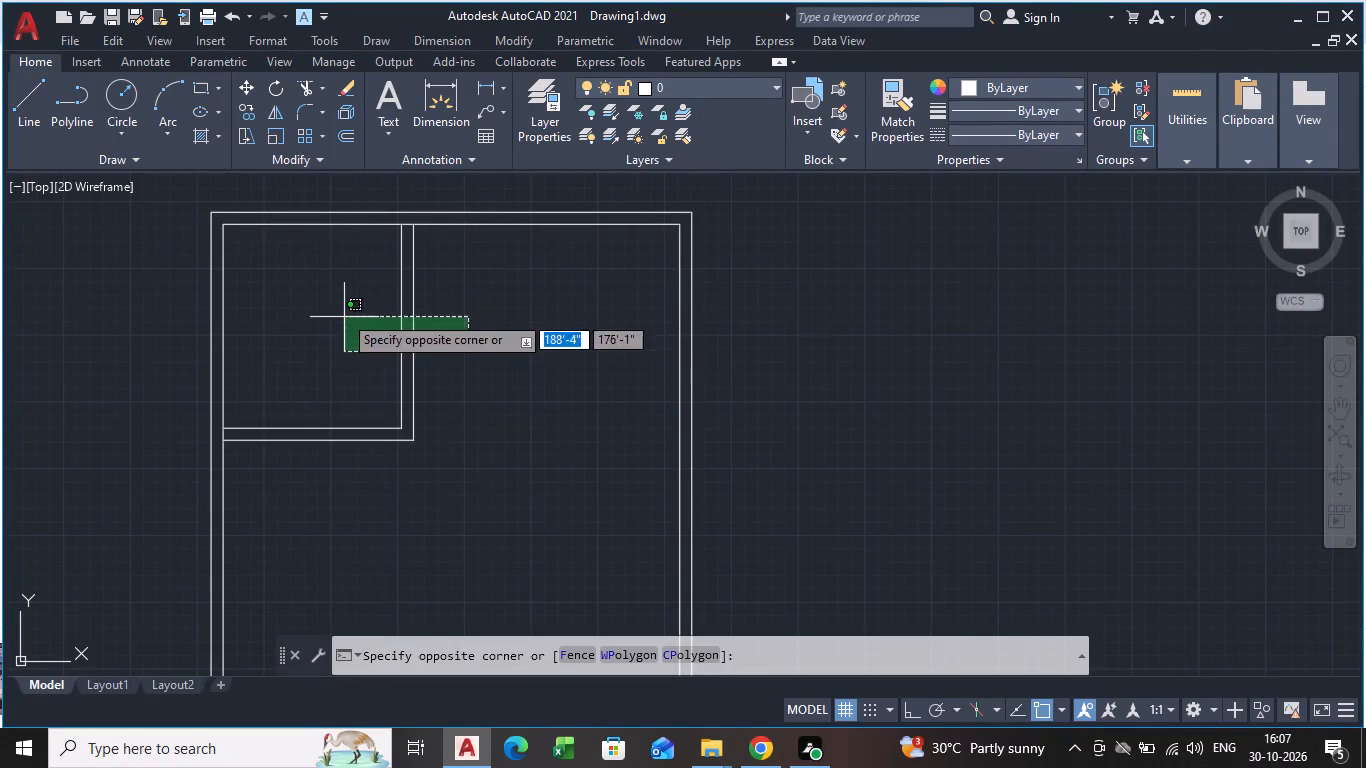
{"action": "left_click", "coordinate": [341, 296]}
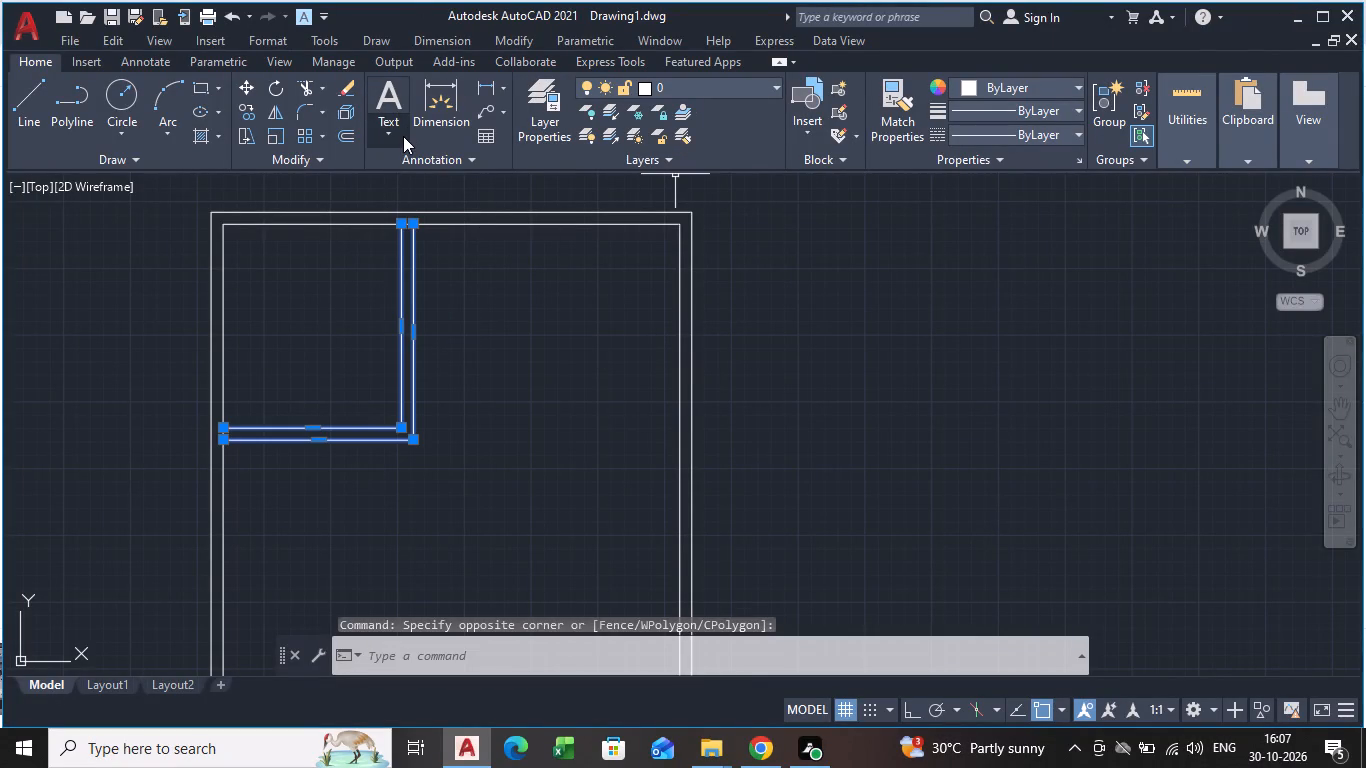
{"action": "type", "text": "MI"}
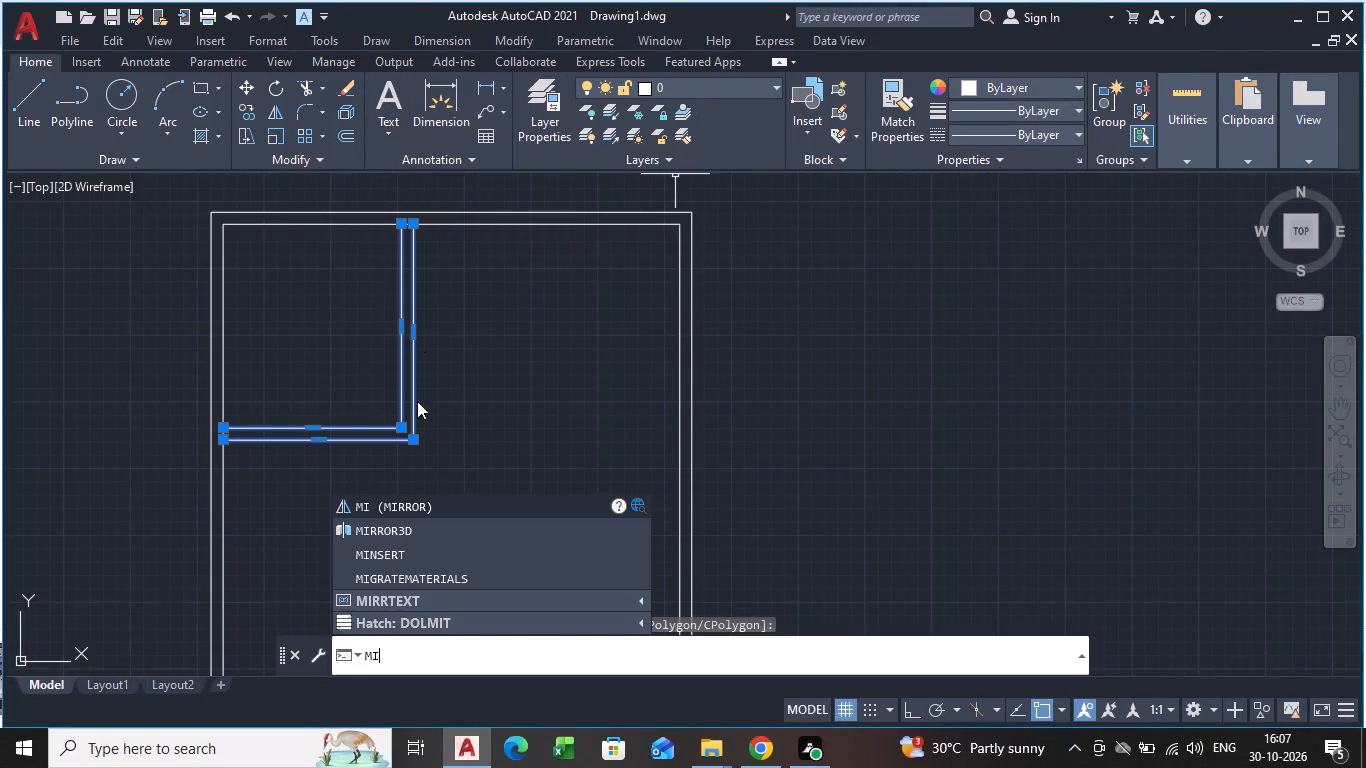
{"action": "left_click", "coordinate": [400, 510]}
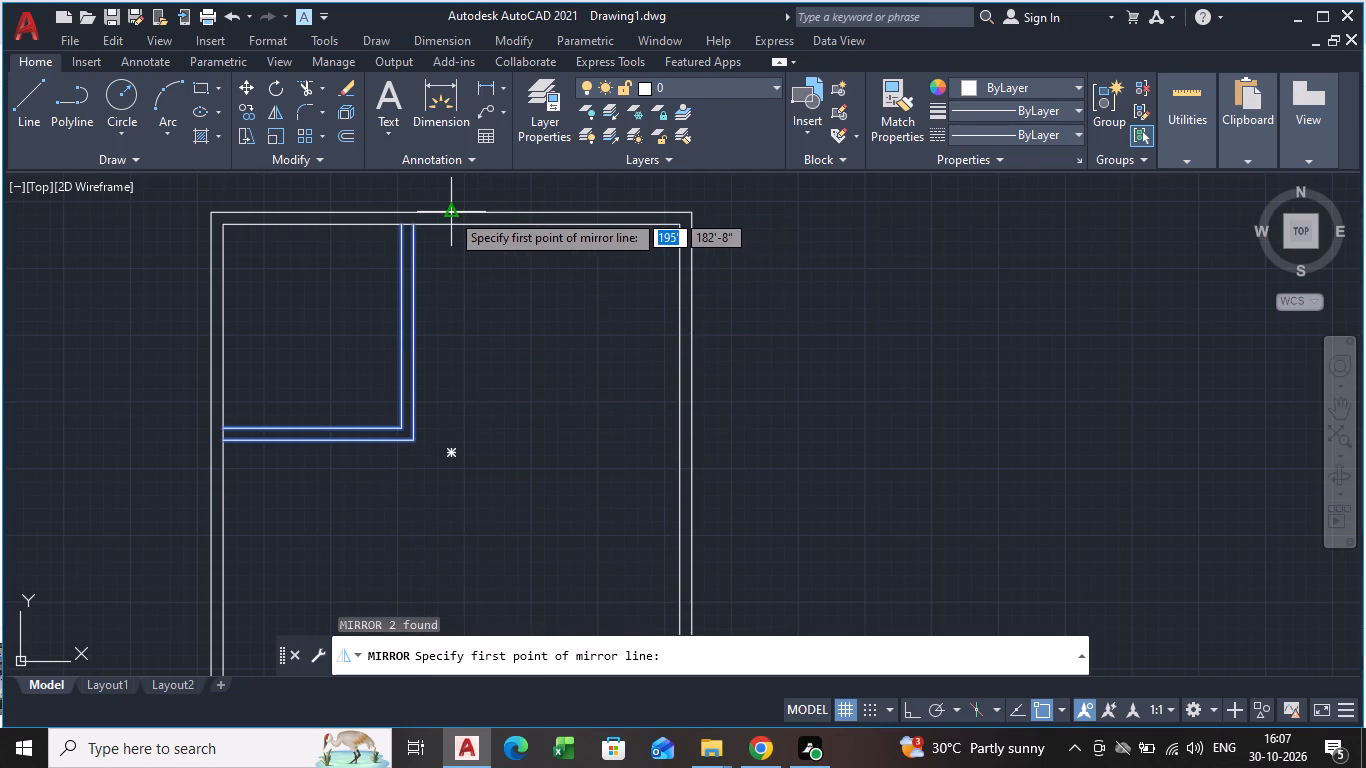
{"action": "left_click", "coordinate": [450, 212]}
{"action": "scroll", "coordinate": [444, 435], "scroll_direction": "down", "scroll_amount": 4}
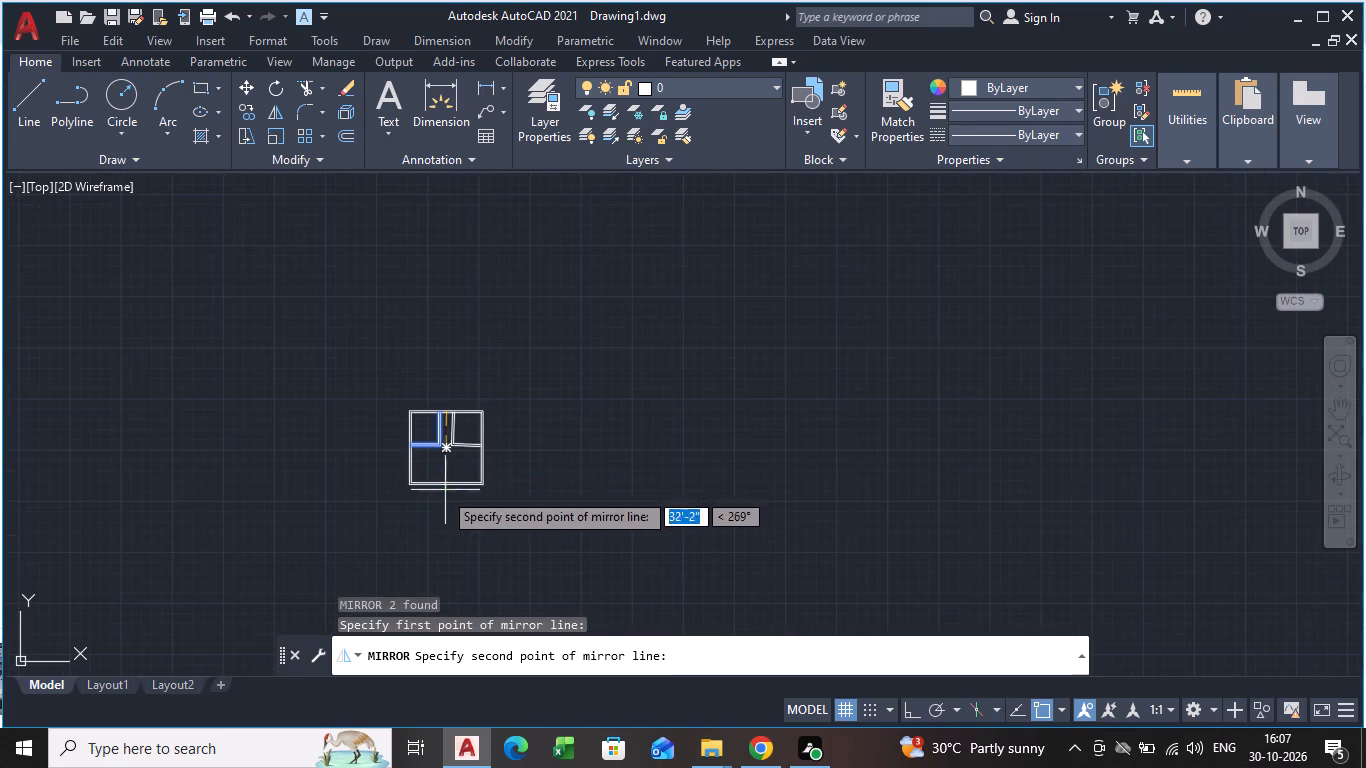
{"action": "scroll", "coordinate": [441, 493], "scroll_direction": "up", "scroll_amount": 4}
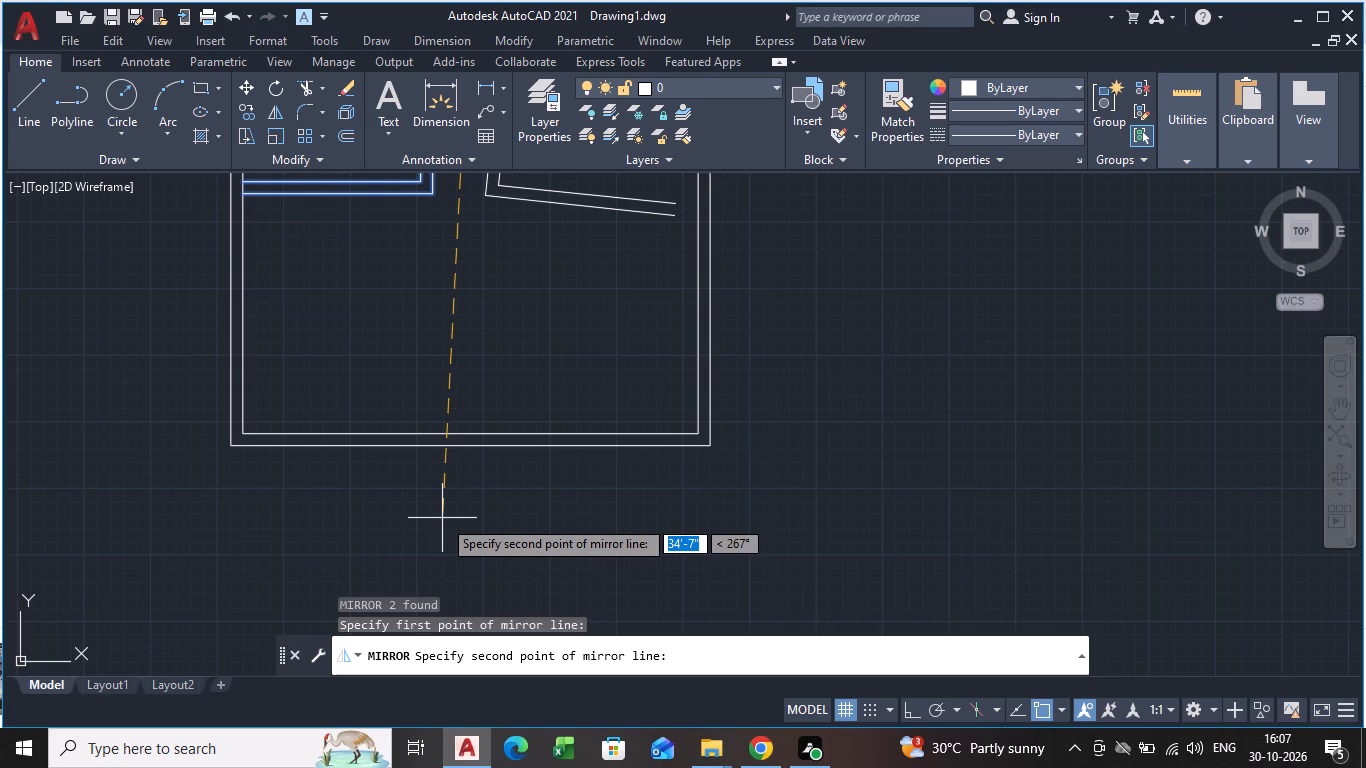
{"action": "key", "text": "ctrl+F8"}
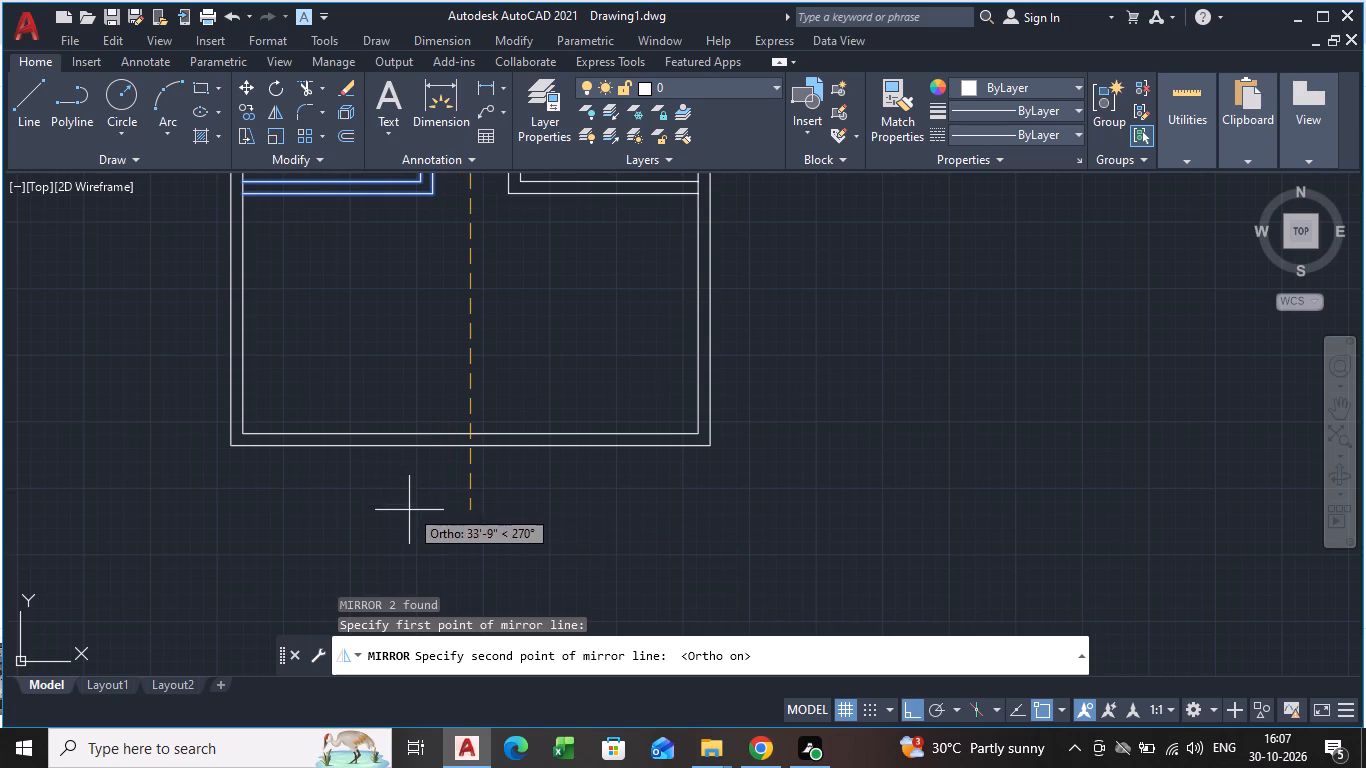
{"action": "left_click", "coordinate": [416, 539]}
{"action": "scroll", "coordinate": [503, 385], "scroll_direction": "down", "scroll_amount": 1}
{"action": "middle_click_drag", "start_coordinate": [503, 387], "coordinate": [505, 520]}
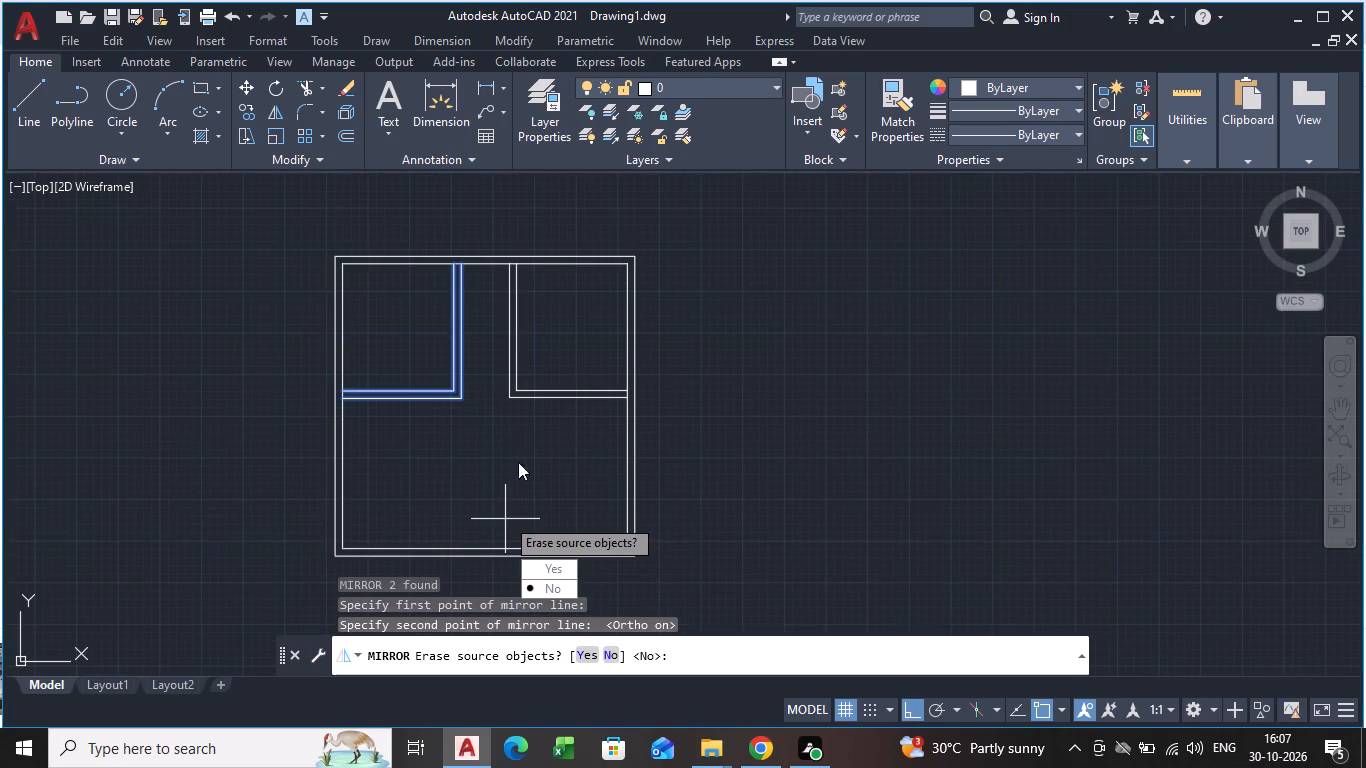
{"action": "left_click_drag", "start_coordinate": [538, 591], "coordinate": [503, 390]}
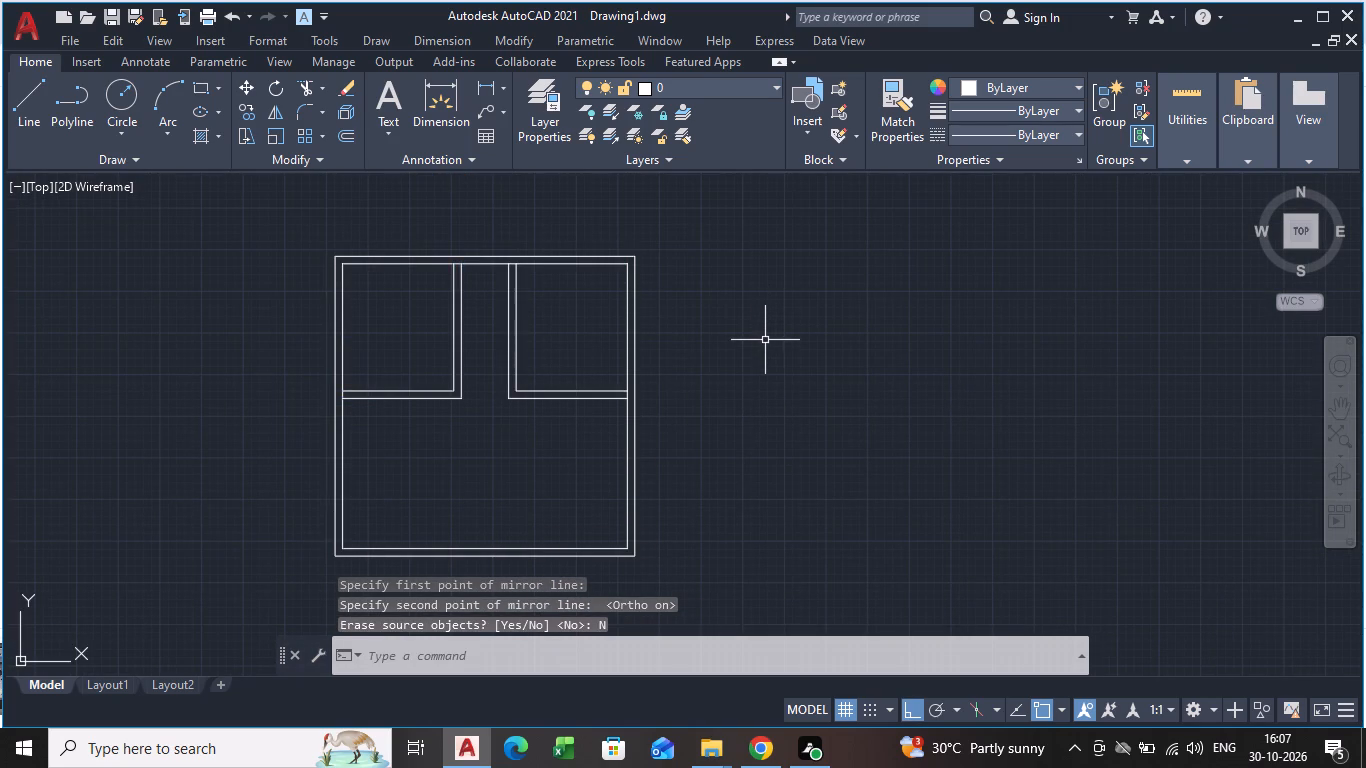
{"action": "key", "text": "Escape"}
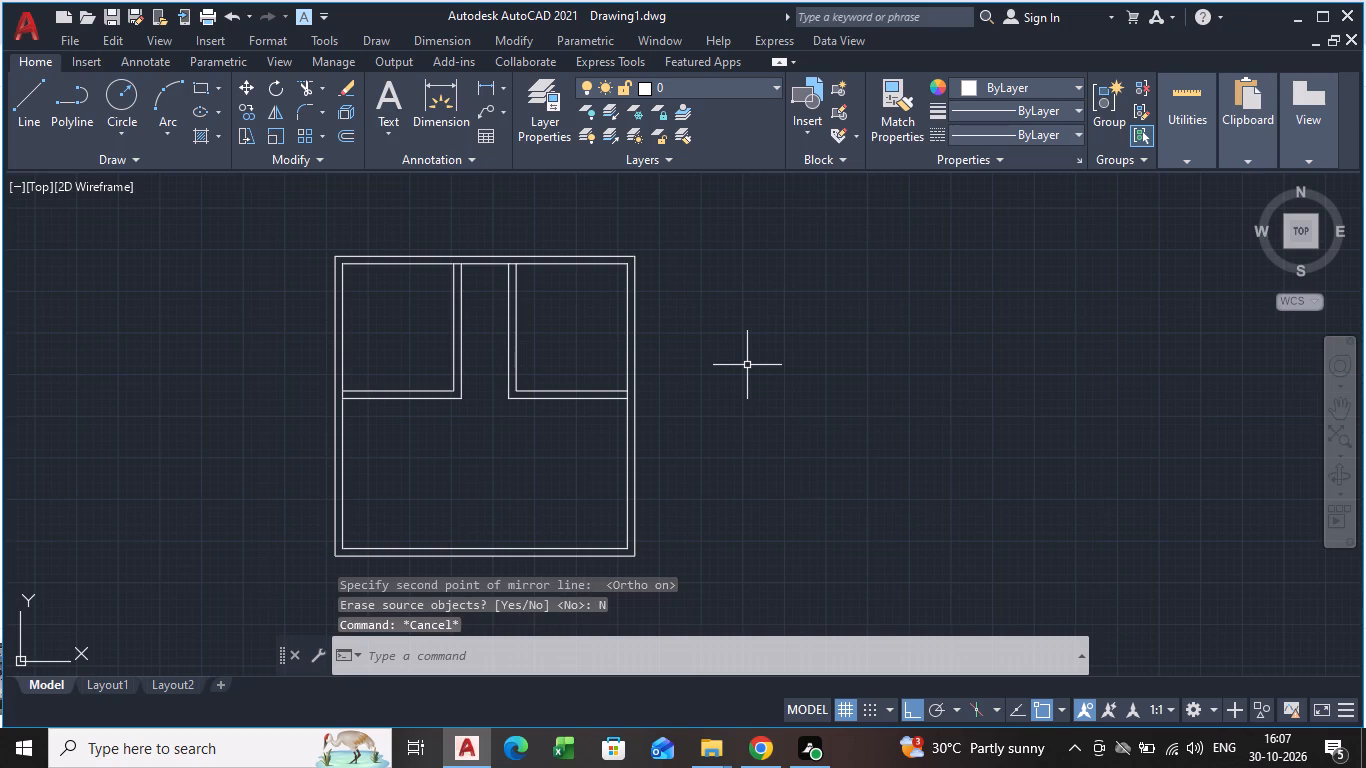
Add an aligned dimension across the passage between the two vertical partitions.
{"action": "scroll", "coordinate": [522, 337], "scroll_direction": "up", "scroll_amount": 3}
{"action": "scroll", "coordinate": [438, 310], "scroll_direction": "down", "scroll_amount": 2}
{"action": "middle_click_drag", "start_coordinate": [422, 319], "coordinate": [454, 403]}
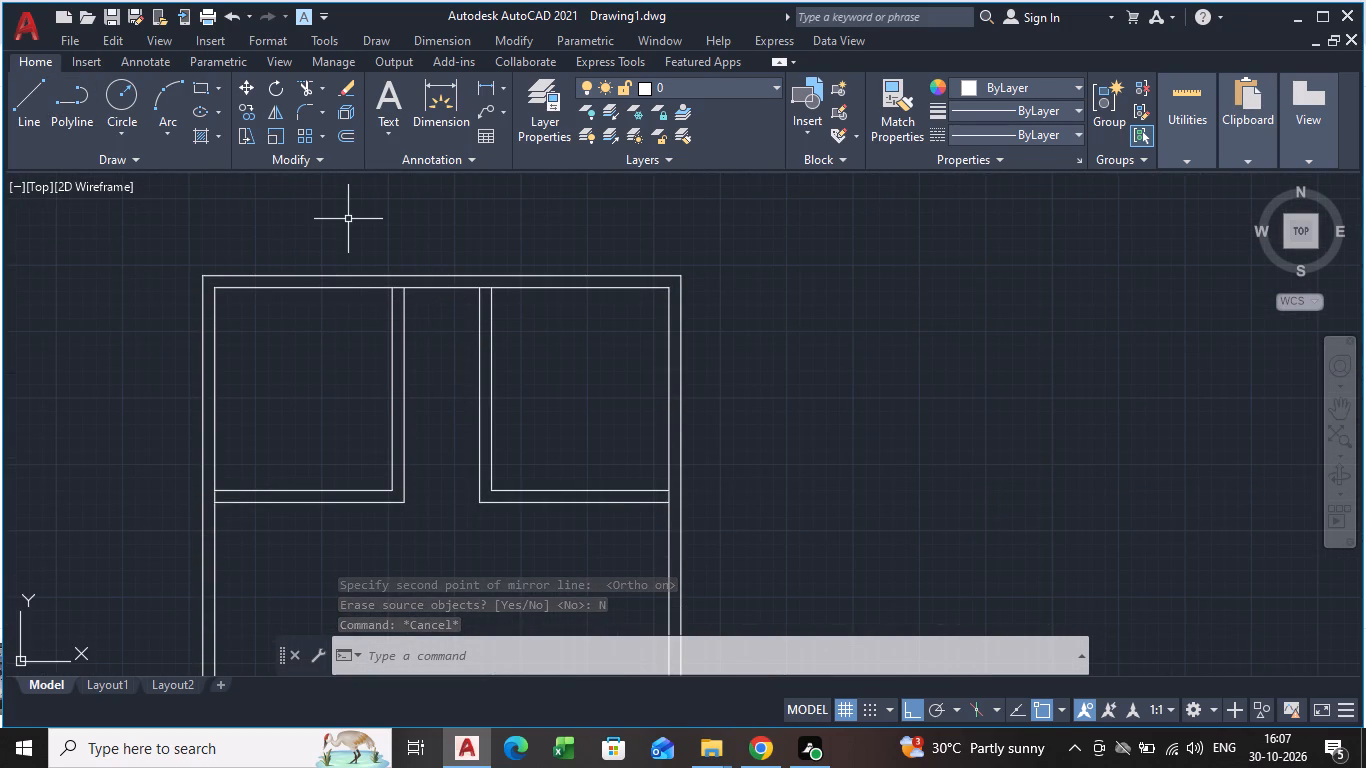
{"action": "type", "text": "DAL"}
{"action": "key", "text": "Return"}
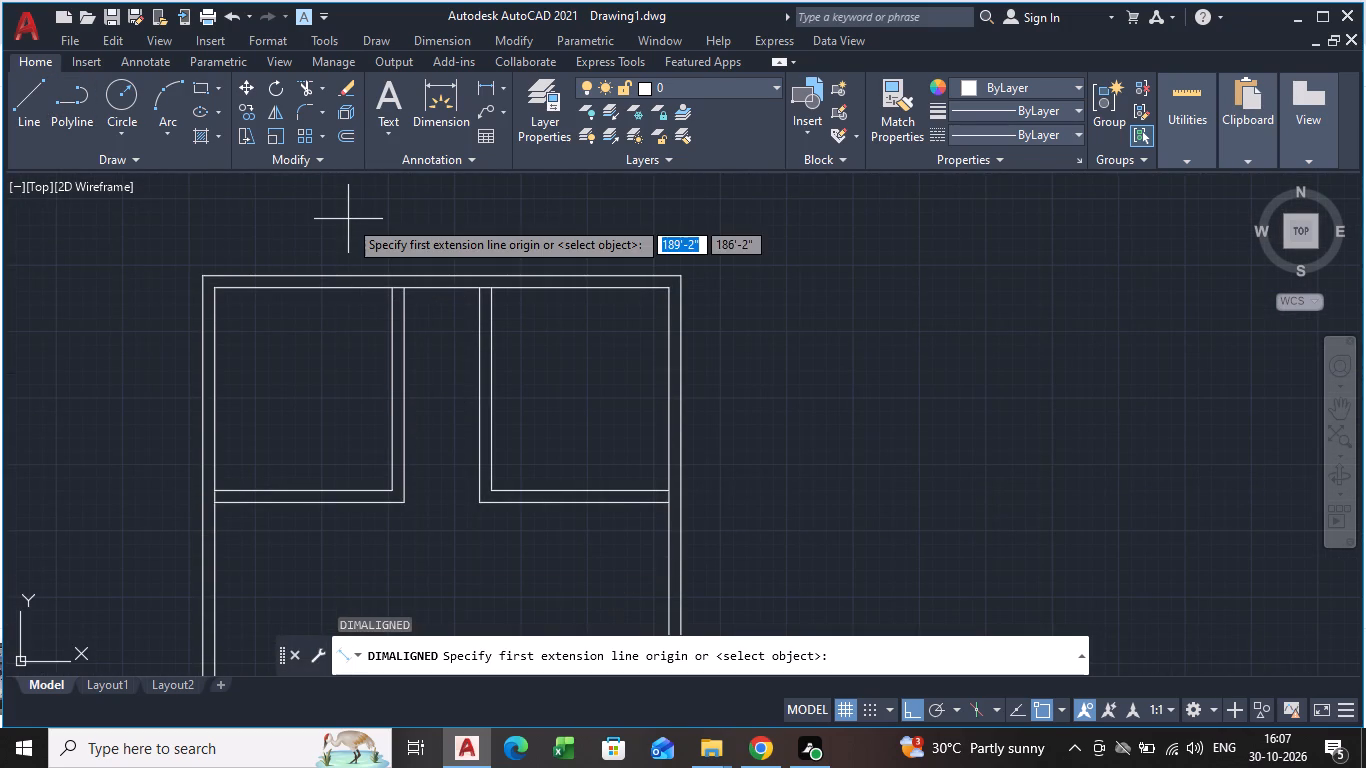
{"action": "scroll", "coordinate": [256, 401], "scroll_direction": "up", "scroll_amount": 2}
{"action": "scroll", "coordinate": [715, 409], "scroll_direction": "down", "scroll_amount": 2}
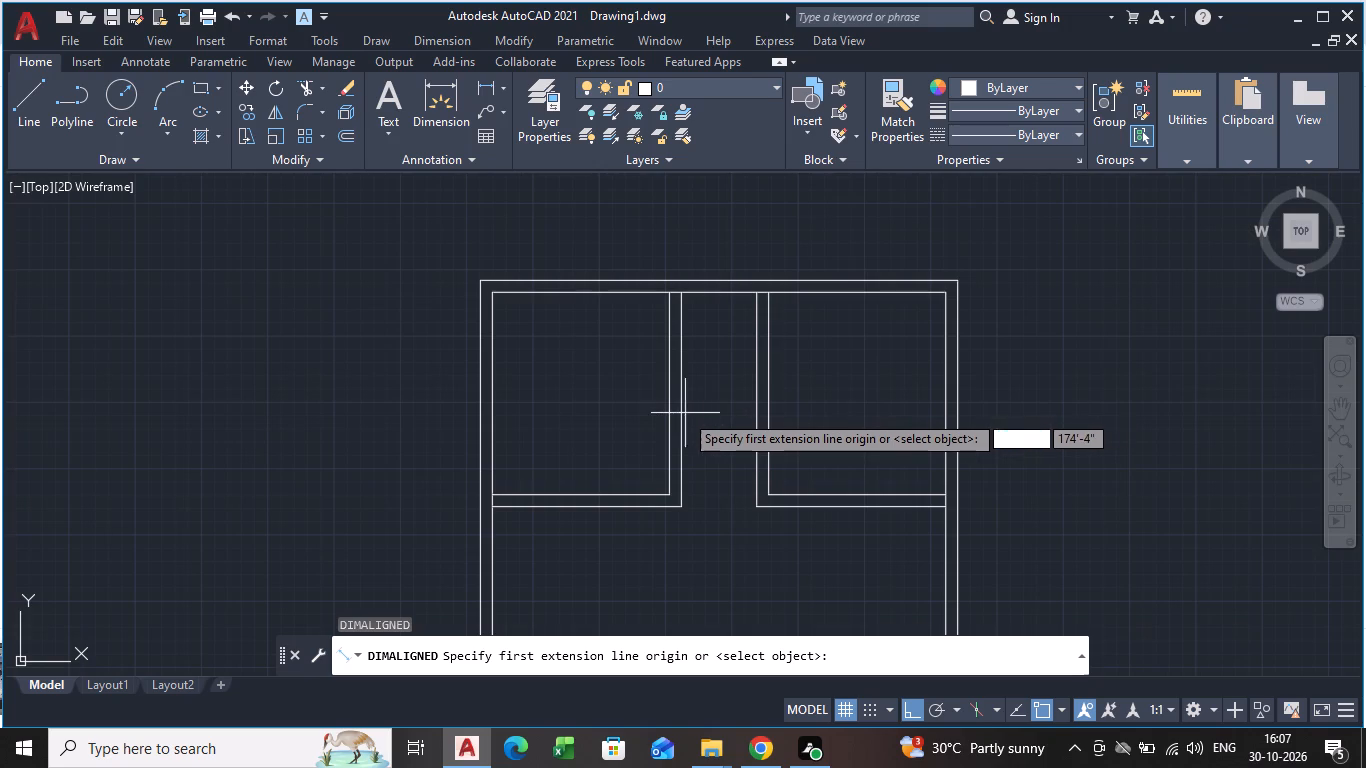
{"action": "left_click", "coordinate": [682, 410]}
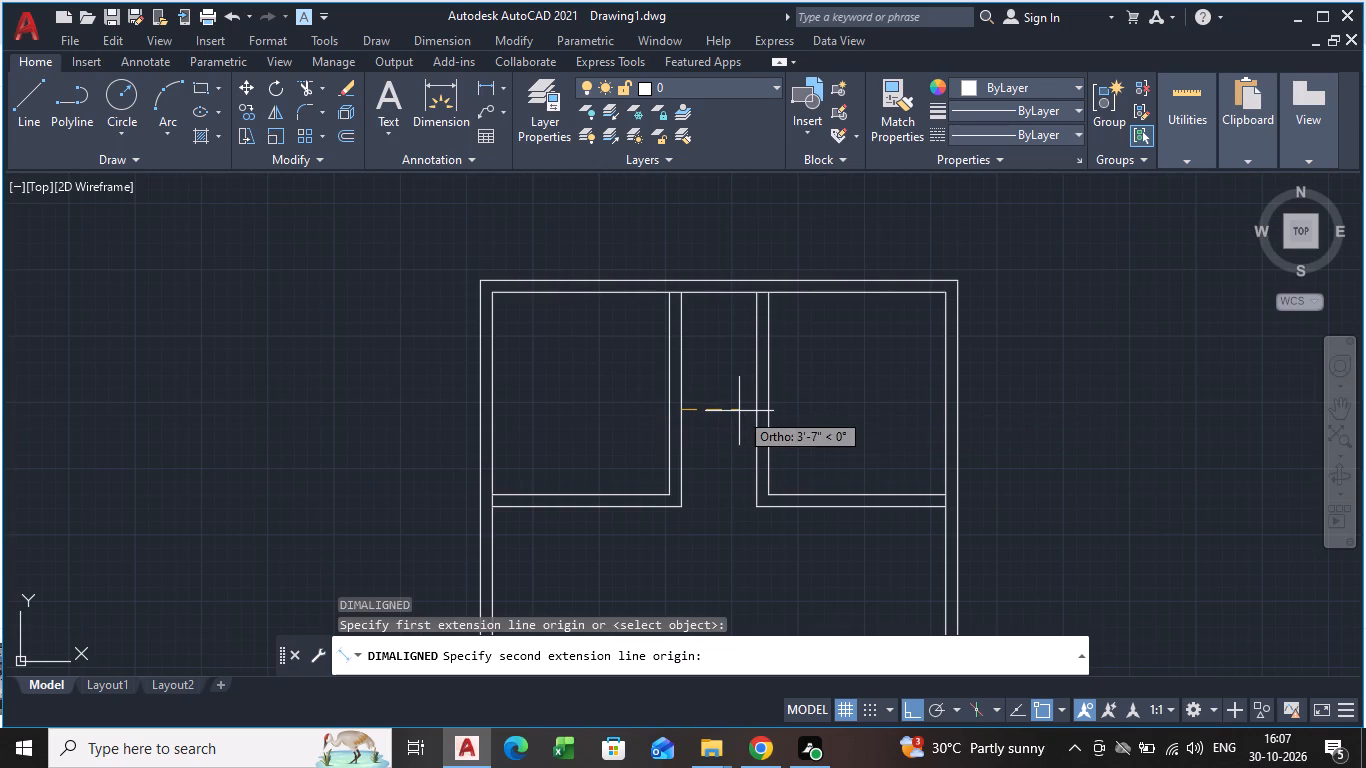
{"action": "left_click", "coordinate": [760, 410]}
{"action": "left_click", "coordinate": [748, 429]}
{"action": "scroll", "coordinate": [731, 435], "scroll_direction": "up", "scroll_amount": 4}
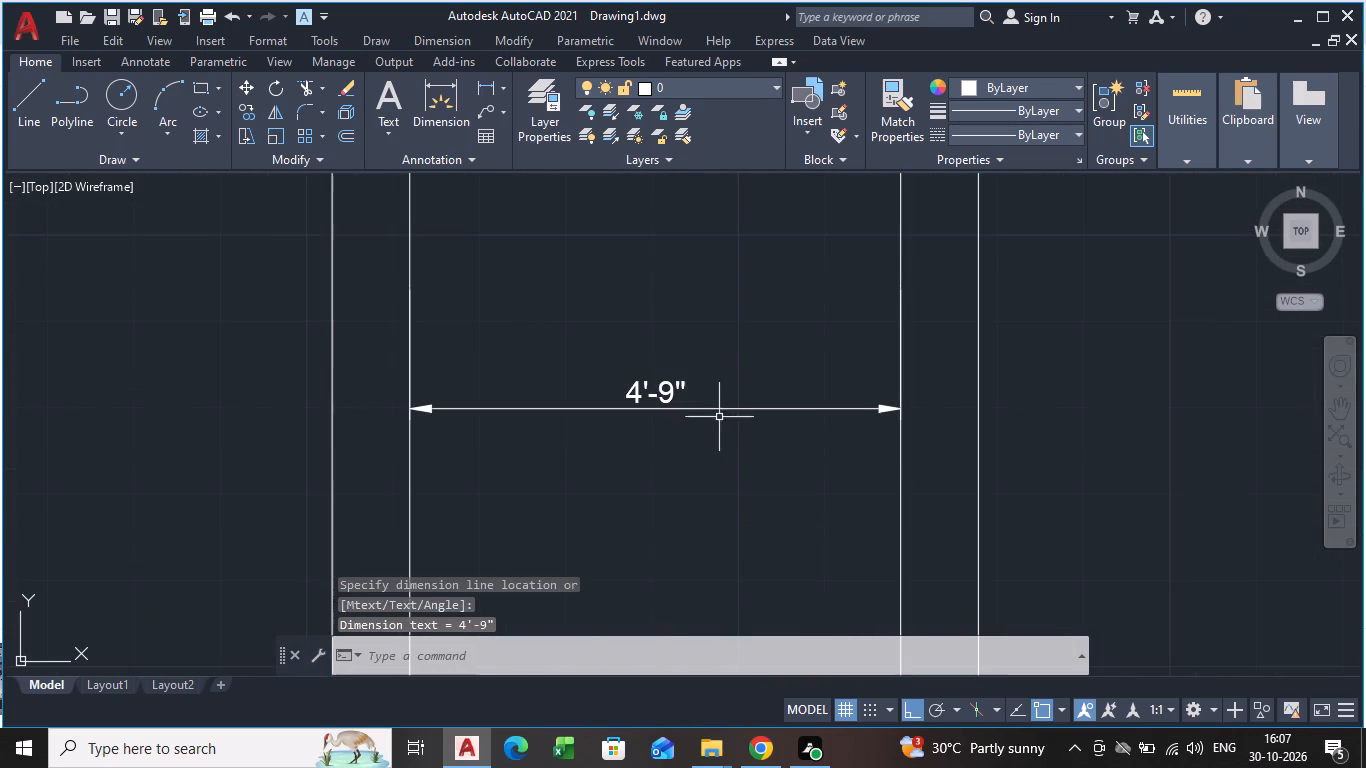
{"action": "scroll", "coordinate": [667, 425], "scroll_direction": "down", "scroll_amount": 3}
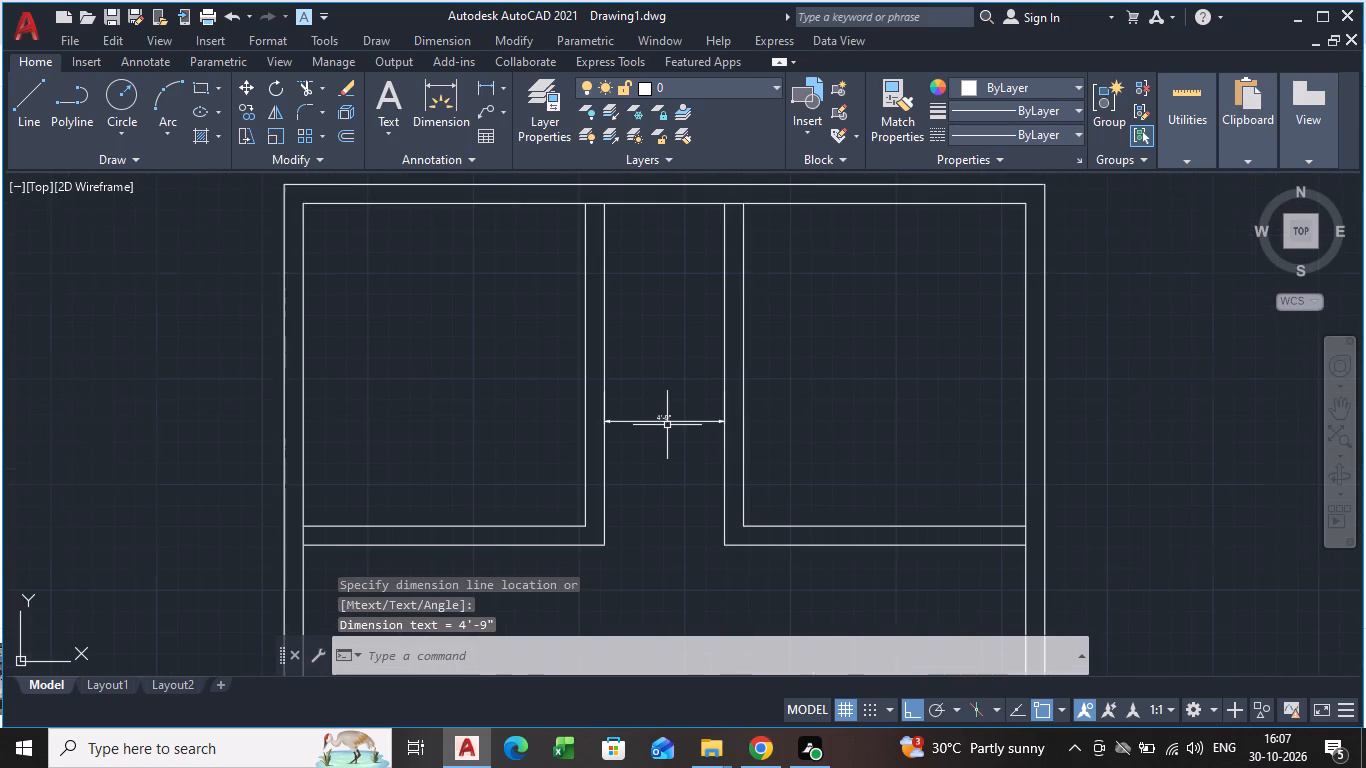
Explode the left L-shaped partition's outer polyline beside the passage into separate lines.
{"action": "scroll", "coordinate": [604, 450], "scroll_direction": "up", "scroll_amount": 1}
{"action": "left_click", "coordinate": [604, 450]}
{"action": "scroll", "coordinate": [604, 448], "scroll_direction": "up", "scroll_amount": 3}
{"action": "scroll", "coordinate": [604, 448], "scroll_direction": "down", "scroll_amount": 3}
{"action": "middle_click_drag", "start_coordinate": [599, 456], "coordinate": [537, 409]}
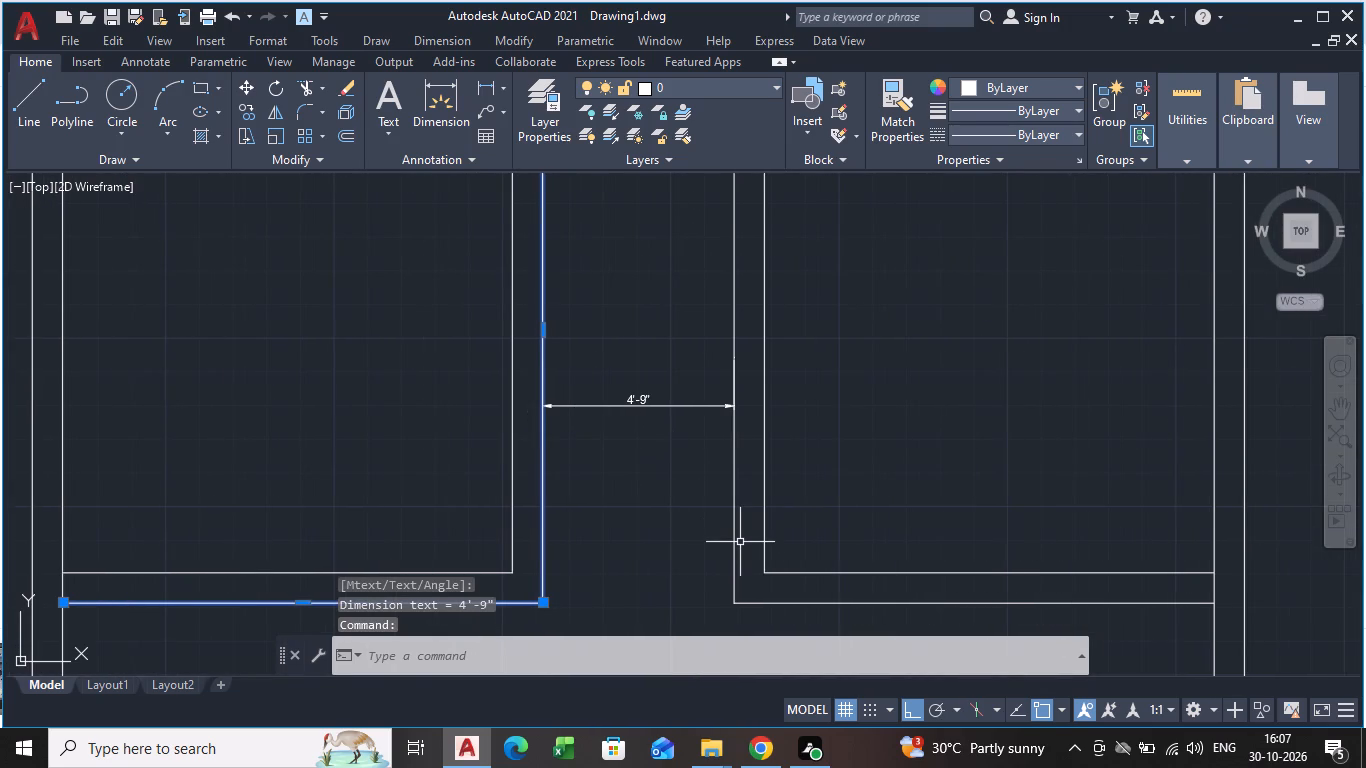
{"action": "type", "text": "EXP"}
{"action": "type", "text": "LO"}
{"action": "type", "text": "DE"}
{"action": "left_click", "coordinate": [848, 590]}
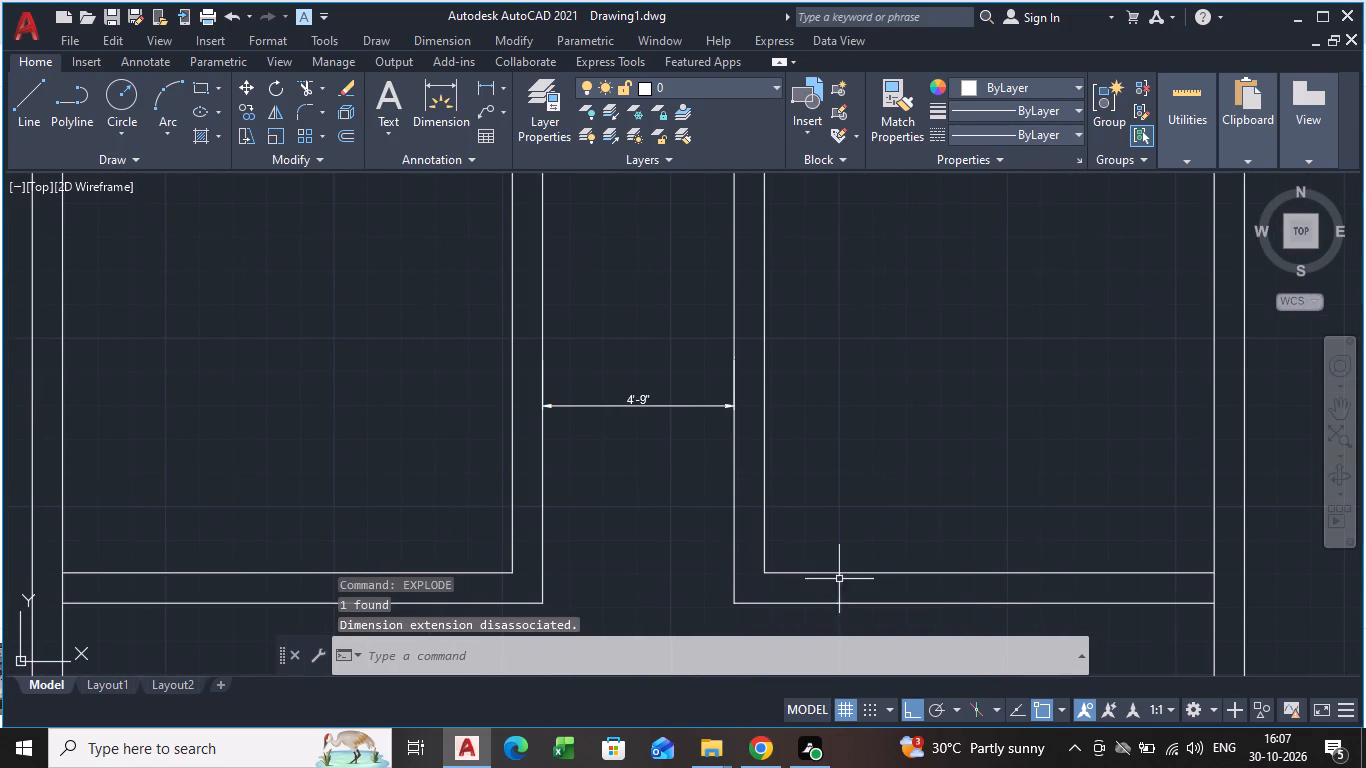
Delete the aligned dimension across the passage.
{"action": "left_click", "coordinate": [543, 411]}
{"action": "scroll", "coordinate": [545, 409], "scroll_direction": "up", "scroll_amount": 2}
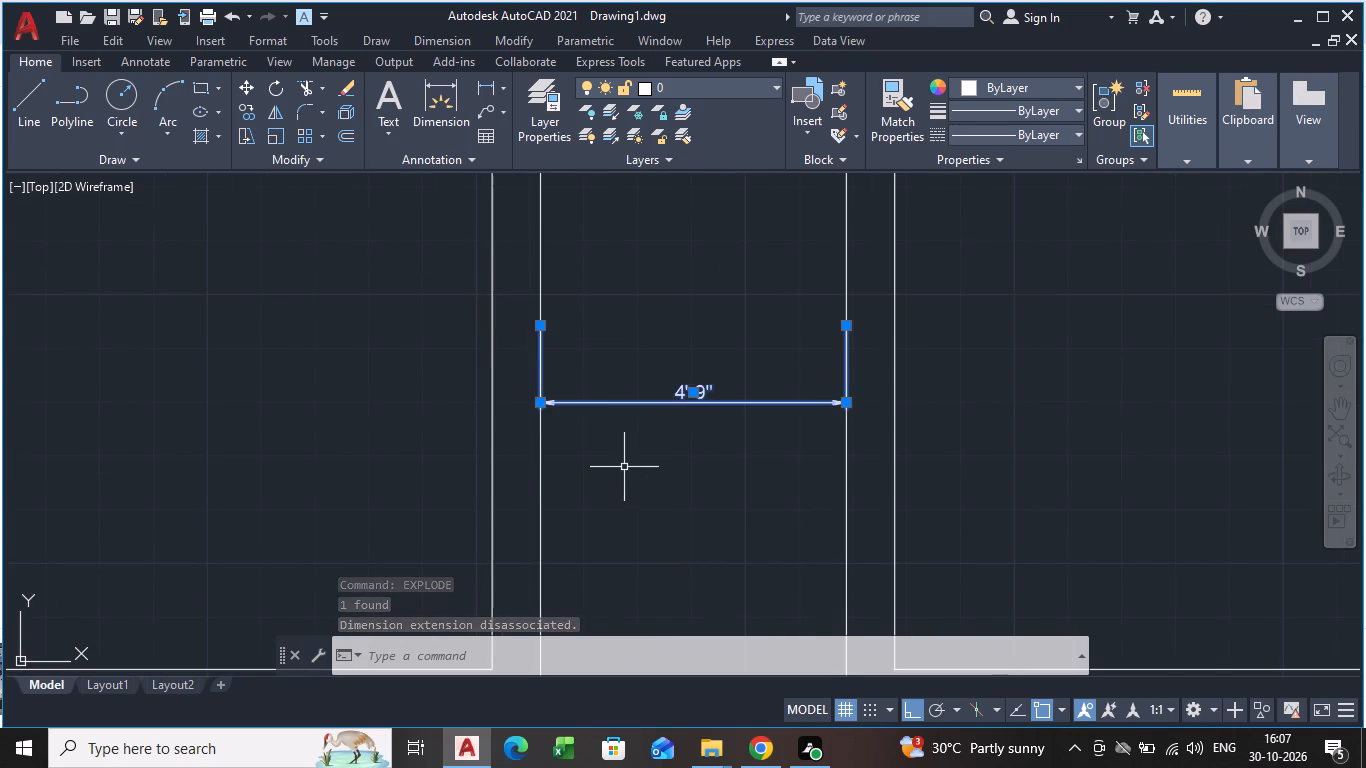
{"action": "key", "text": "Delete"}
Offset the left vertical partition's passage-side line 5" into the wall's thickness.
{"action": "left_click", "coordinate": [539, 461]}
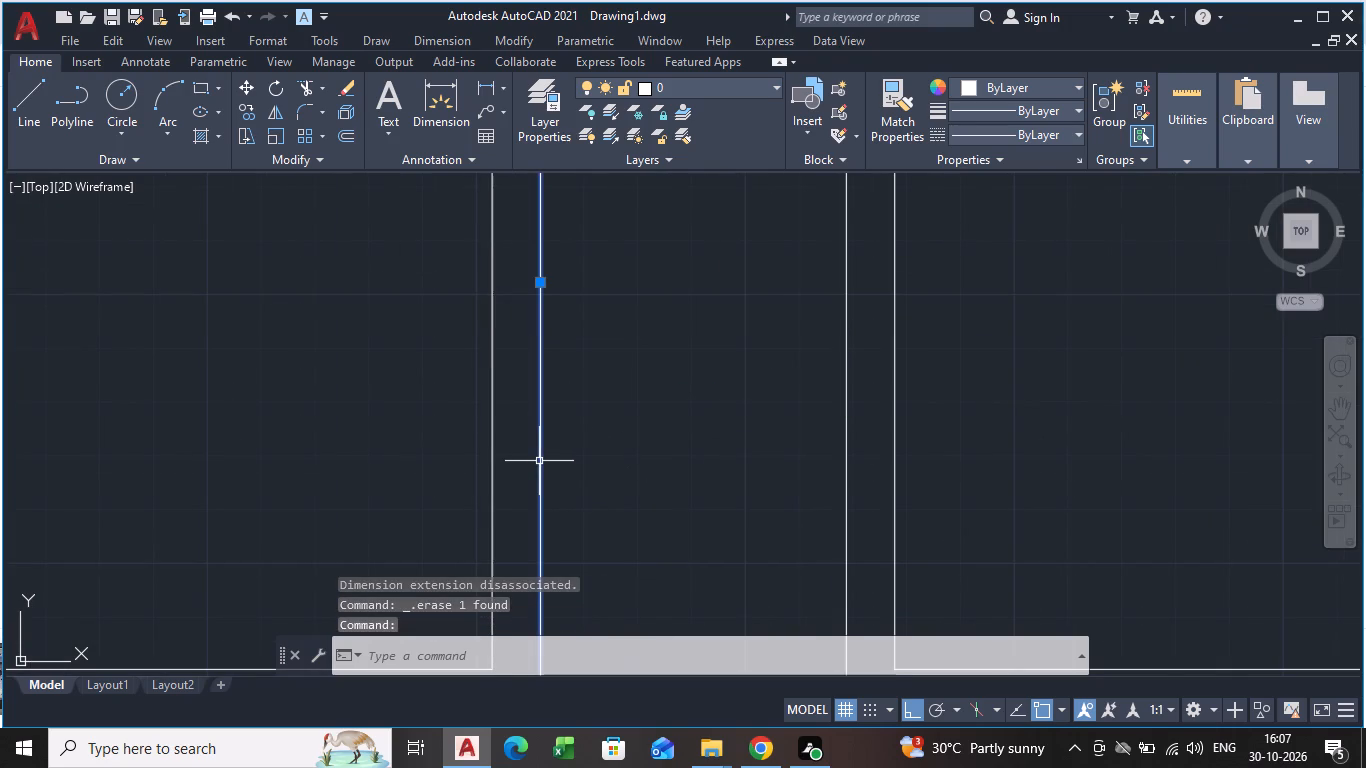
{"action": "key", "text": "o"}
{"action": "type", "text": "FF"}
{"action": "key", "text": "Return"}
{"action": "left_click", "coordinate": [539, 461]}
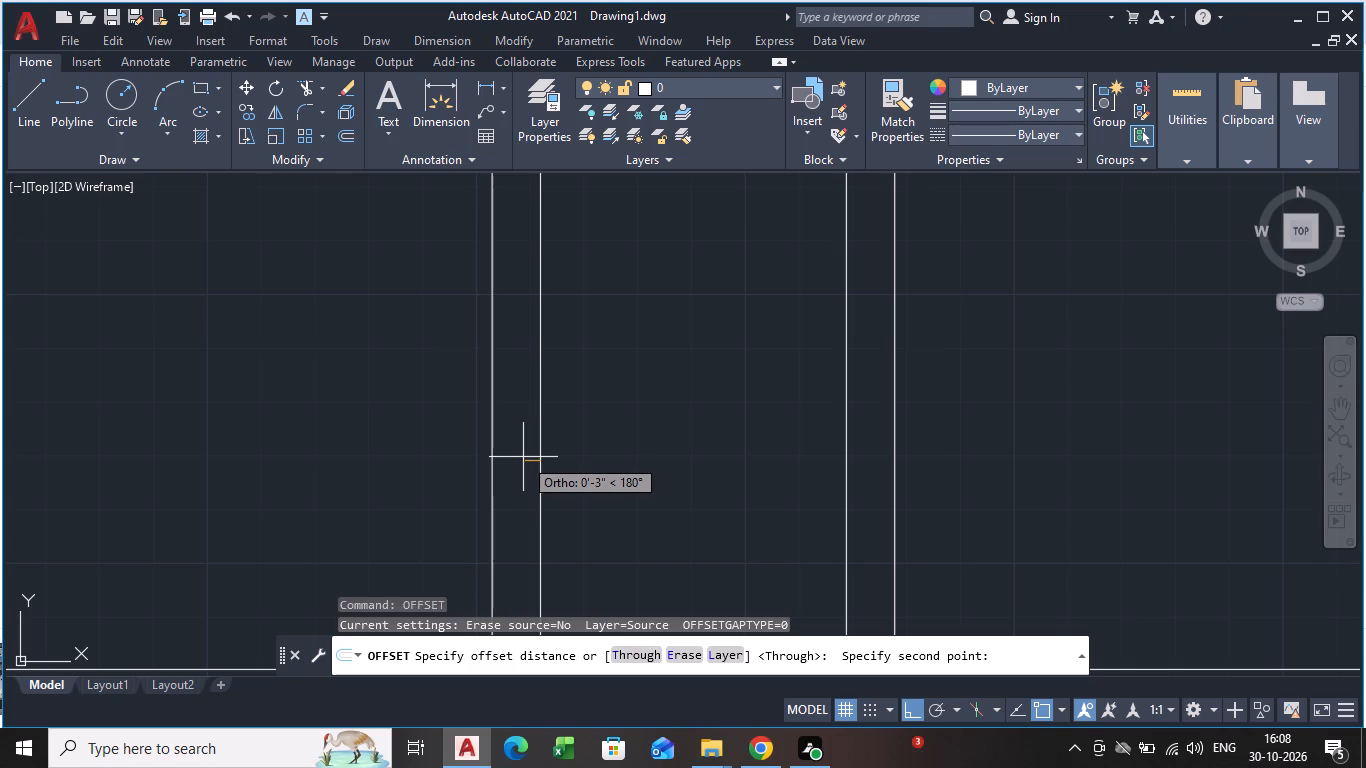
{"action": "key", "text": "5"}
{"action": "key", "text": "Return"}
{"action": "left_click", "coordinate": [522, 457]}
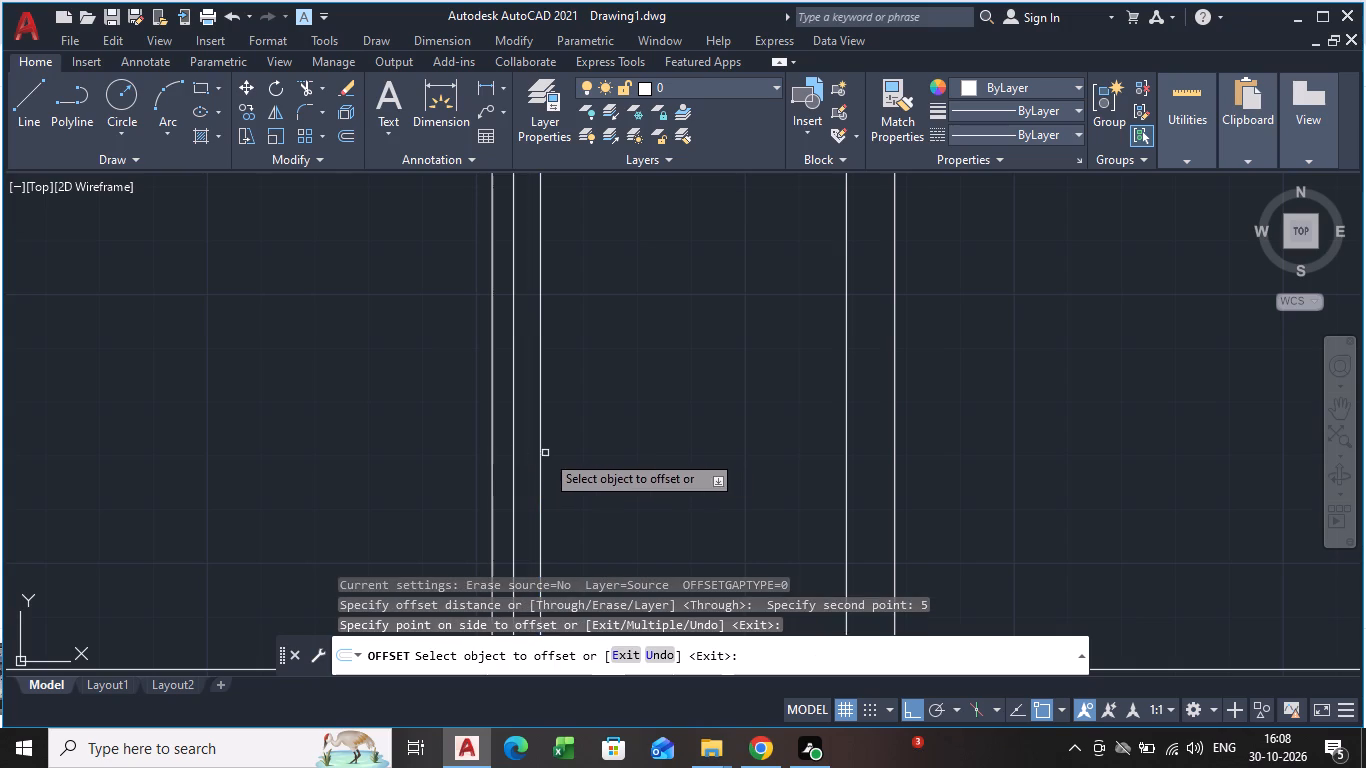
{"action": "key", "text": "space"}
Delete the left vertical partition's original passage-side line.
{"action": "left_click", "coordinate": [539, 452]}
{"action": "key", "text": "Delete"}
Explode the right L-shaped partition's outer polyline beside the passage into separate lines.
{"action": "scroll", "coordinate": [539, 452], "scroll_direction": "down", "scroll_amount": 4}
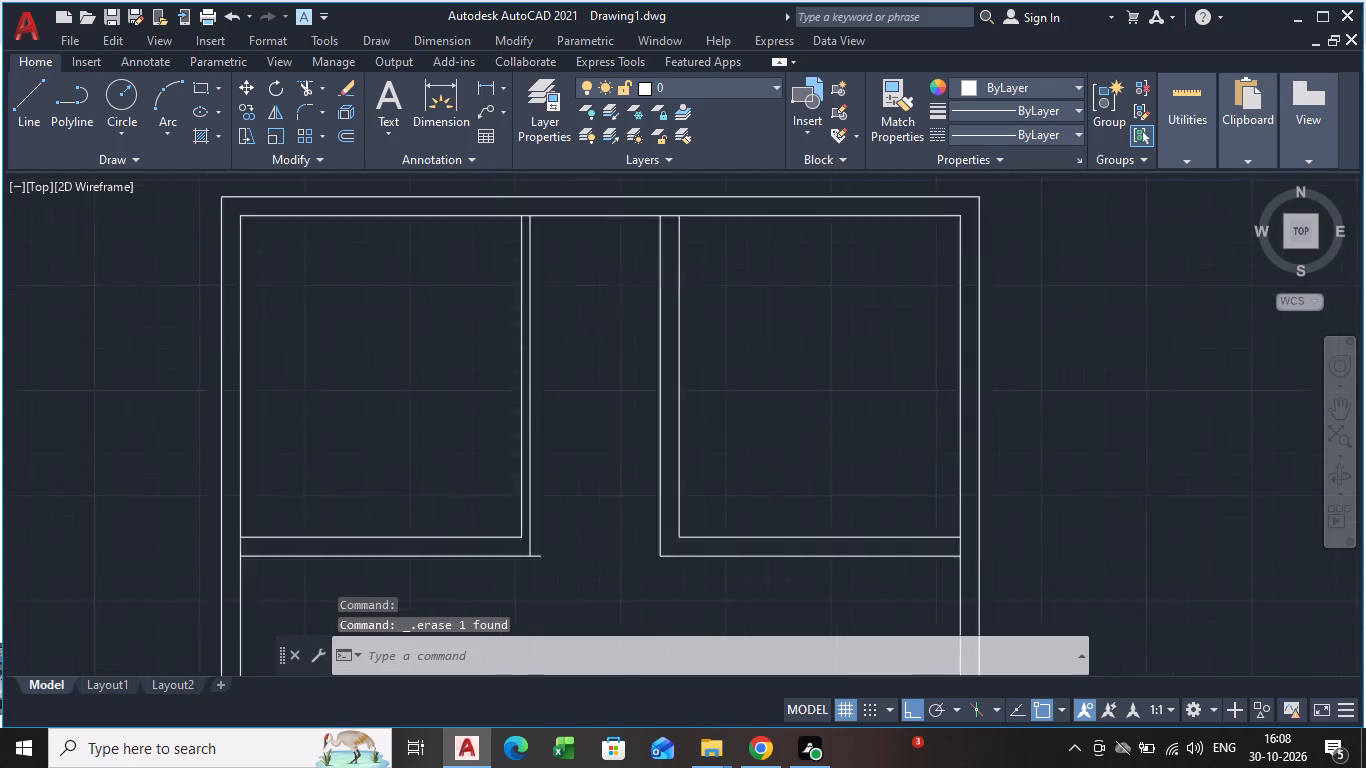
{"action": "scroll", "coordinate": [566, 487], "scroll_direction": "up", "scroll_amount": 2}
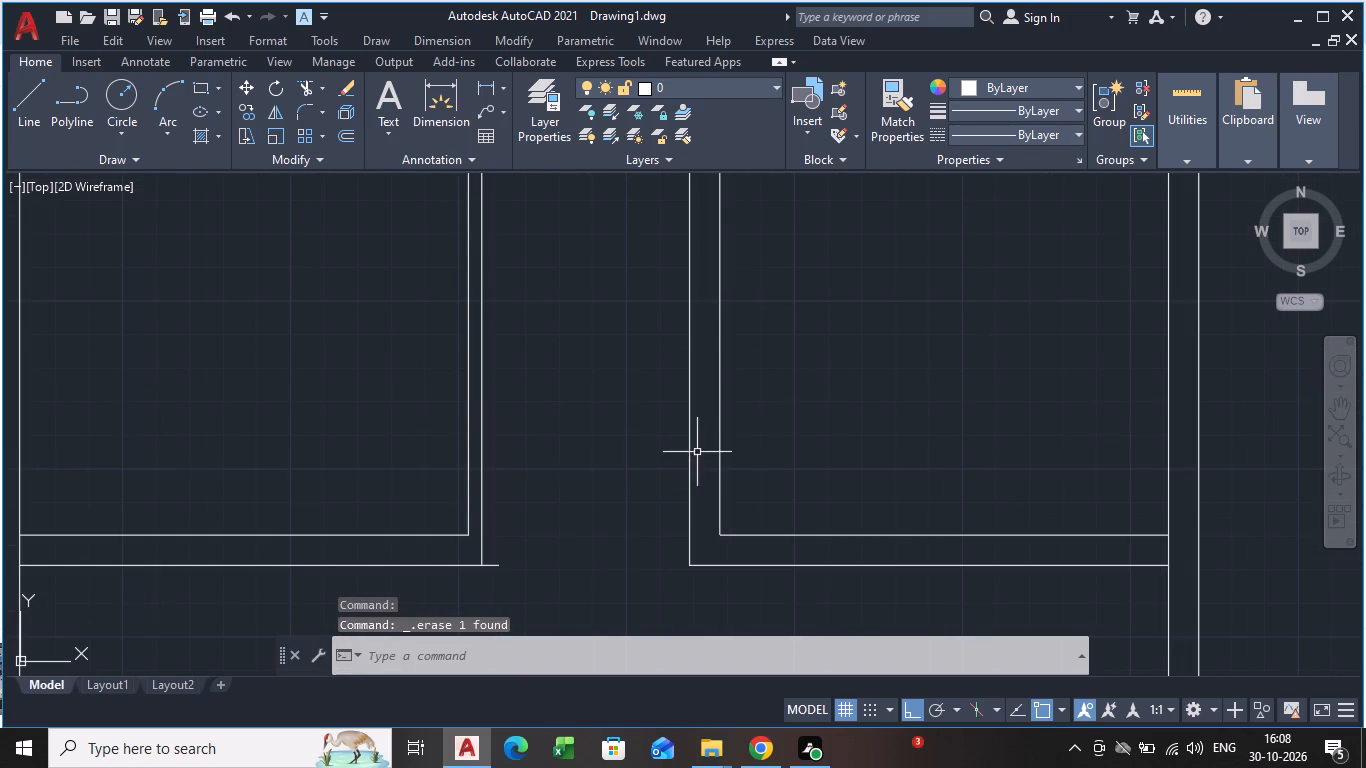
{"action": "left_click", "coordinate": [691, 458]}
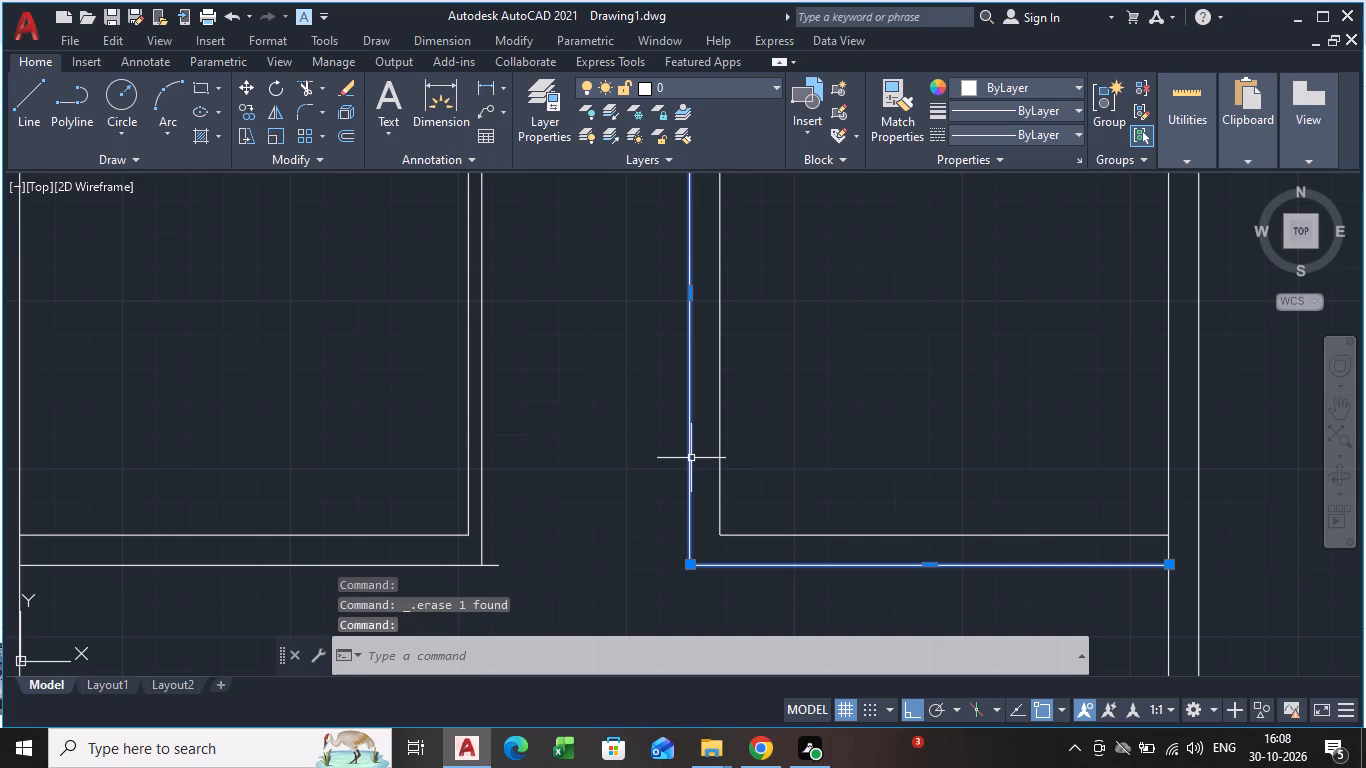
{"action": "type", "text": "EX"}
{"action": "type", "text": "PLO"}
{"action": "left_click", "coordinate": [774, 500]}
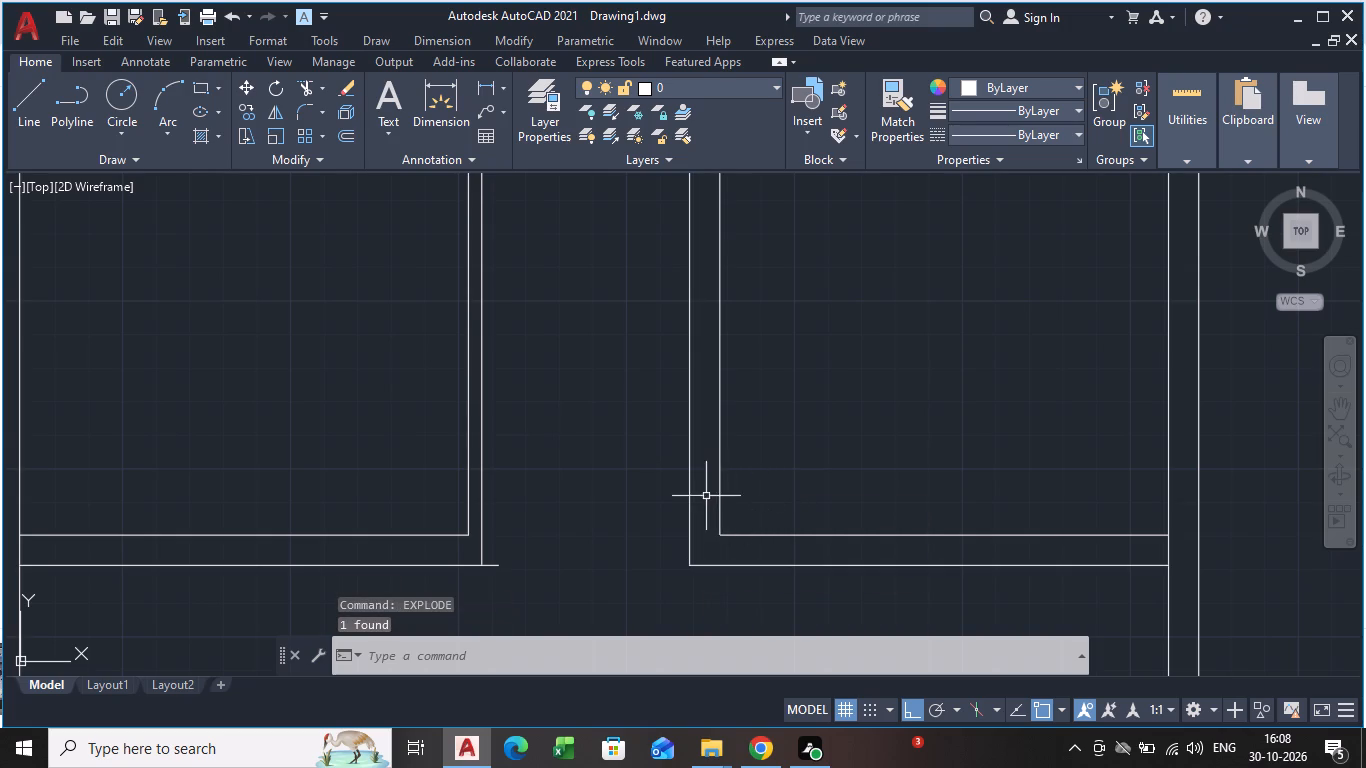
Move the right vertical partition's passage-side line 5" toward the right room.
{"action": "left_click", "coordinate": [689, 485]}
{"action": "key", "text": "m"}
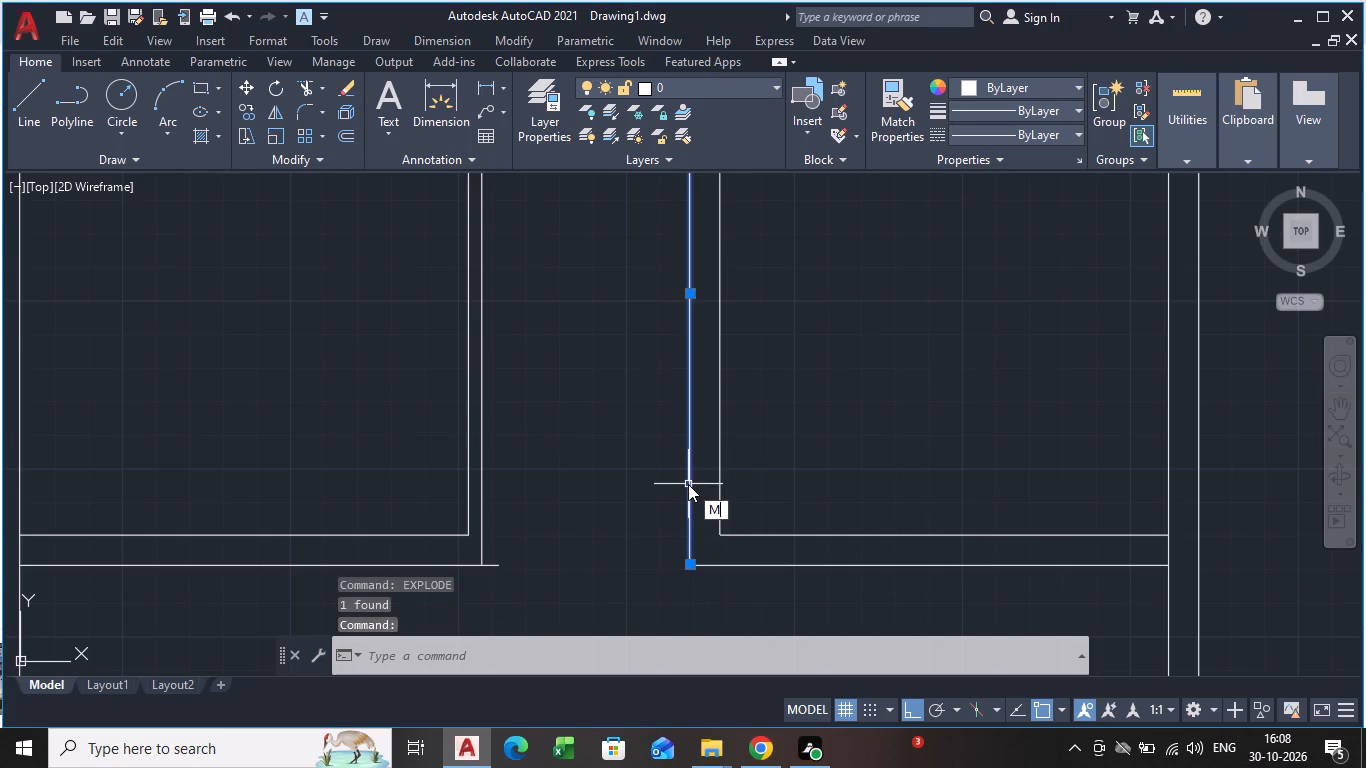
{"action": "key", "text": "Return"}
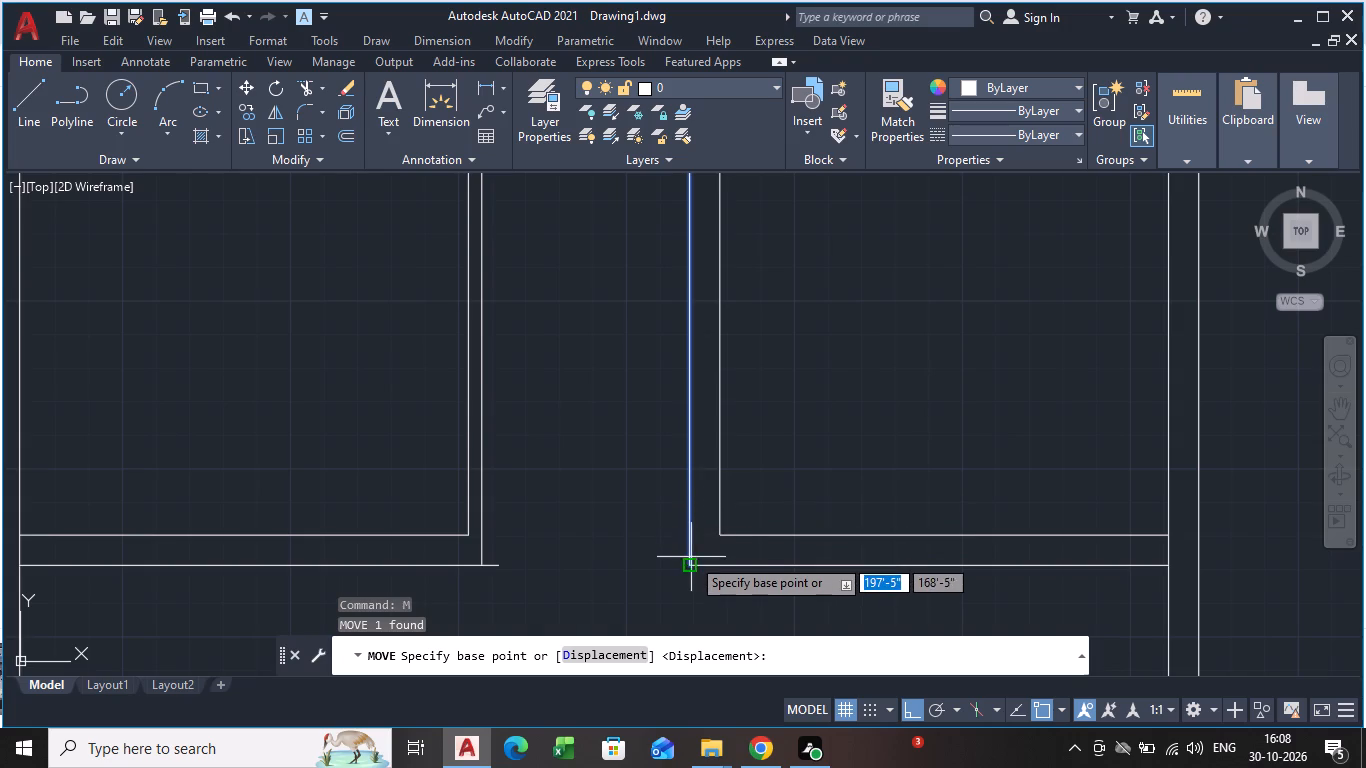
{"action": "left_click", "coordinate": [689, 561]}
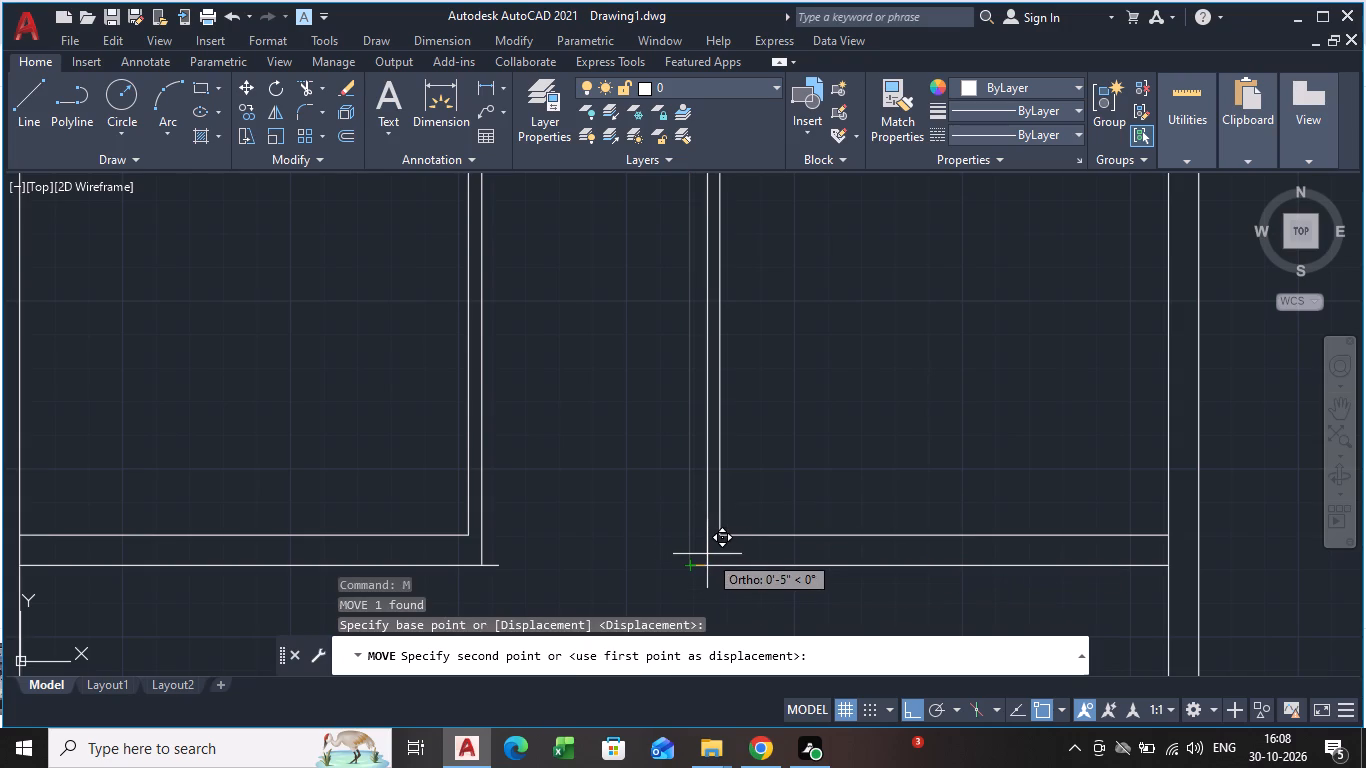
{"action": "key", "text": "5"}
{"action": "key", "text": "Return"}
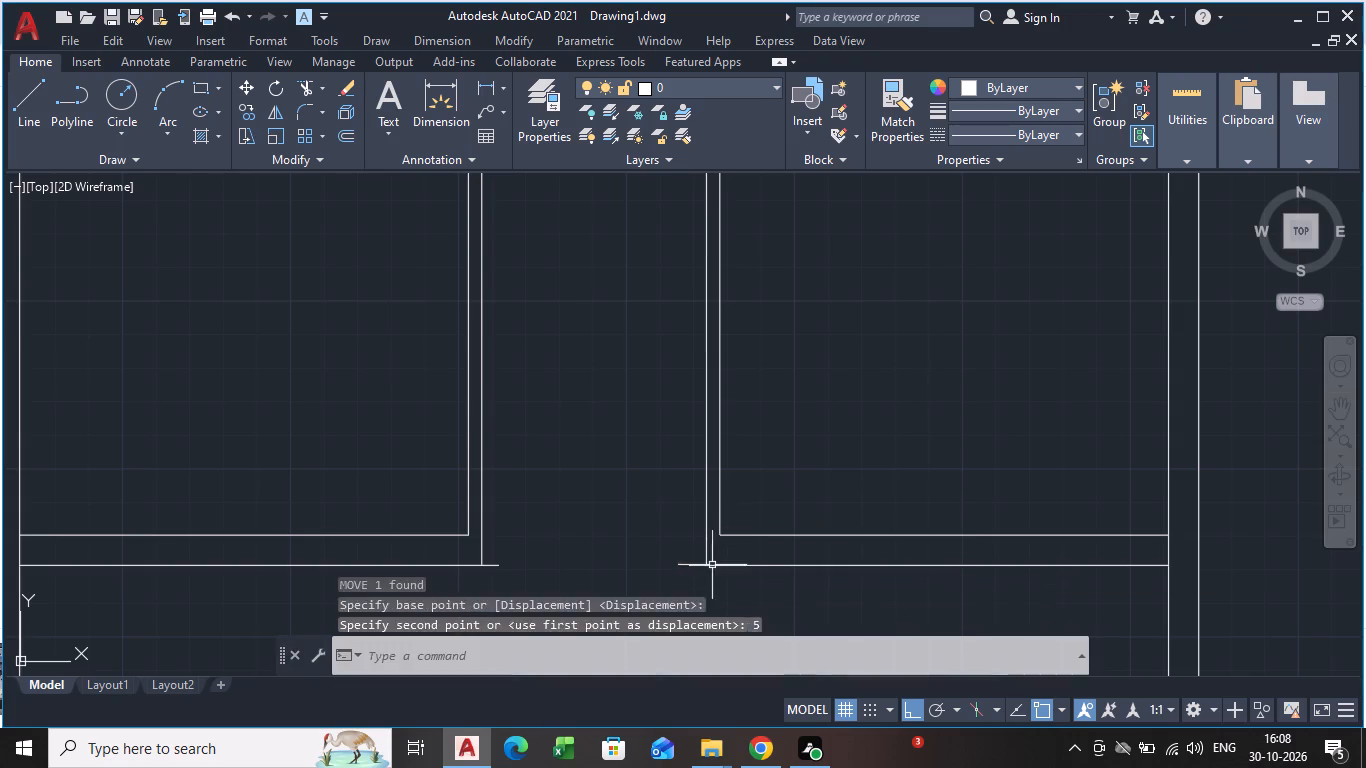
{"action": "key", "text": "space"}
{"action": "middle_click_drag", "start_coordinate": [577, 566], "coordinate": [569, 472], "text": "shift"}
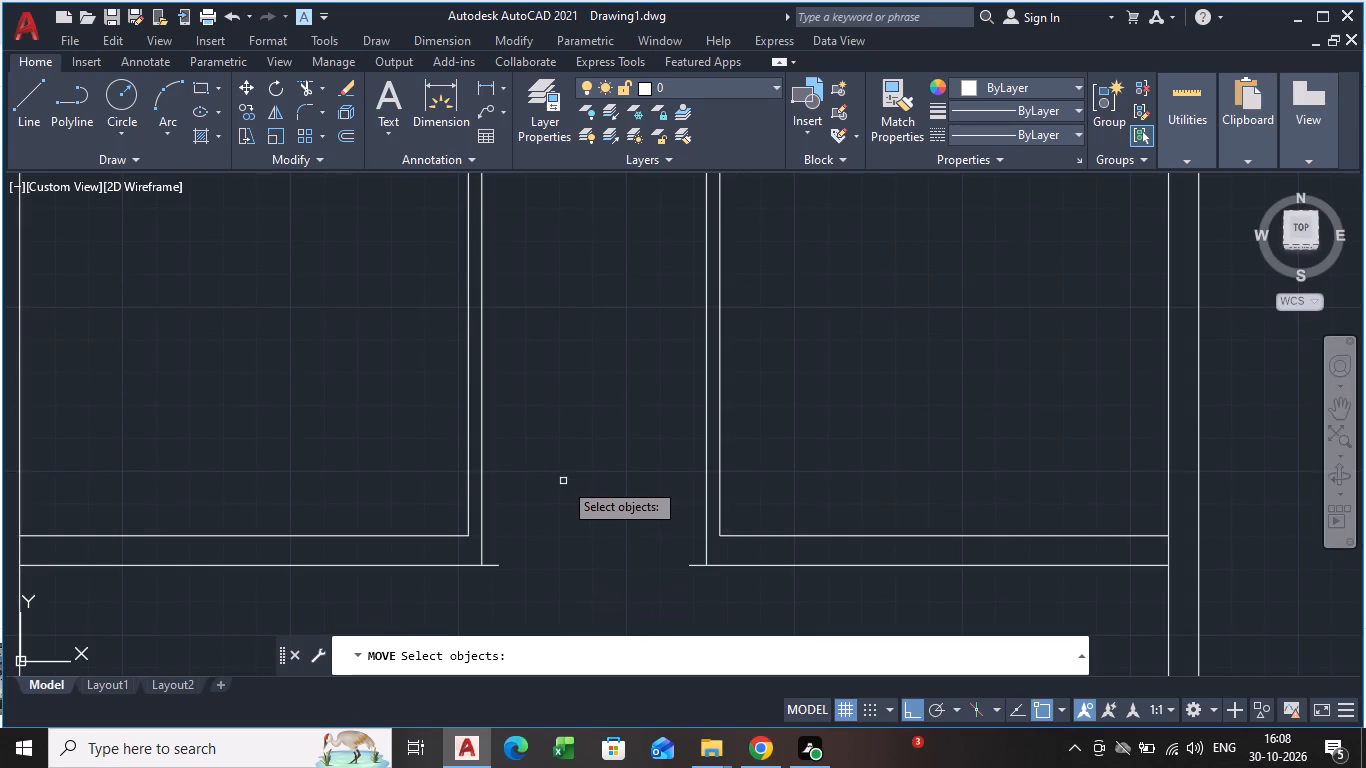
{"action": "key", "text": "space"}
Trim the two short ends of the horizontal partitions' lower lines that stick out into the passage.
{"action": "type", "text": "TR"}
{"action": "key", "text": "Return"}
{"action": "key", "text": "Return"}
{"action": "left_click", "coordinate": [500, 553]}
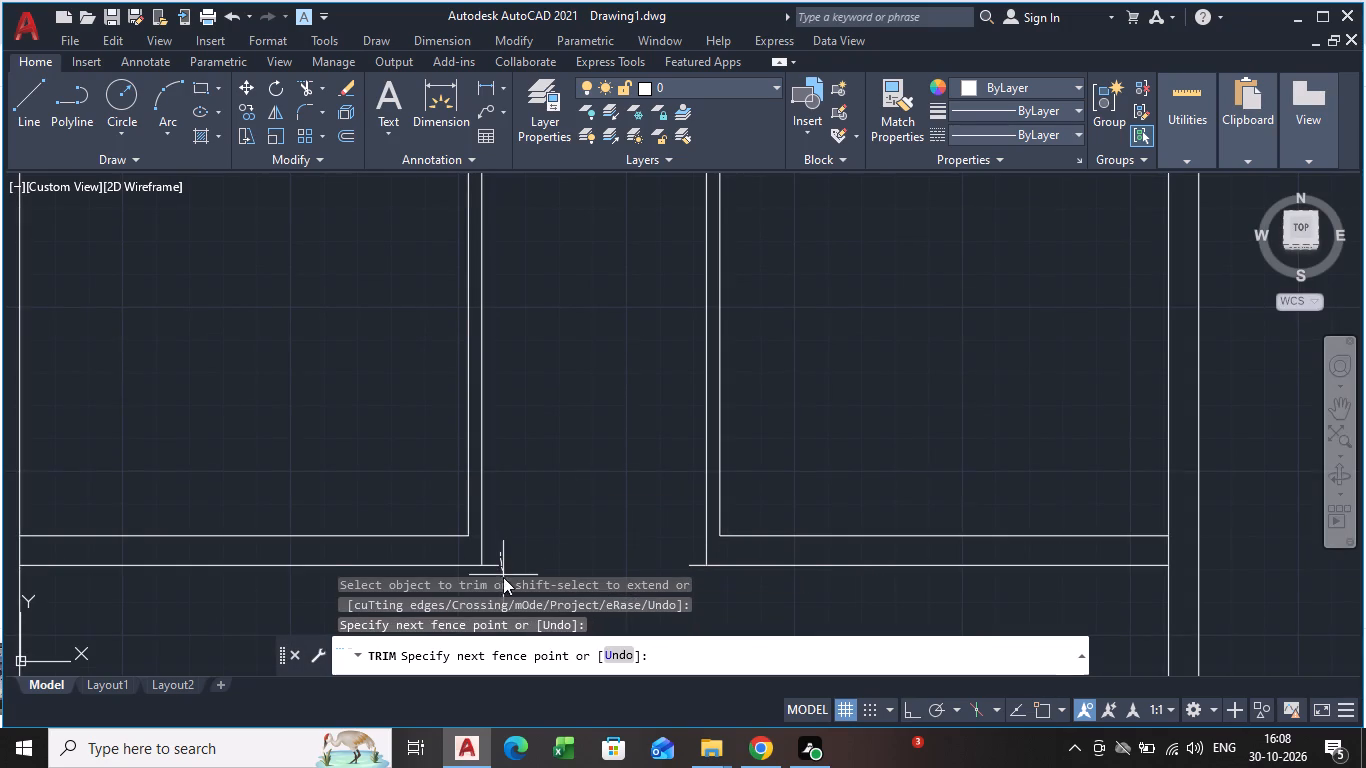
{"action": "left_click_drag", "start_coordinate": [693, 551], "coordinate": [697, 578]}
{"action": "key", "text": "Escape"}
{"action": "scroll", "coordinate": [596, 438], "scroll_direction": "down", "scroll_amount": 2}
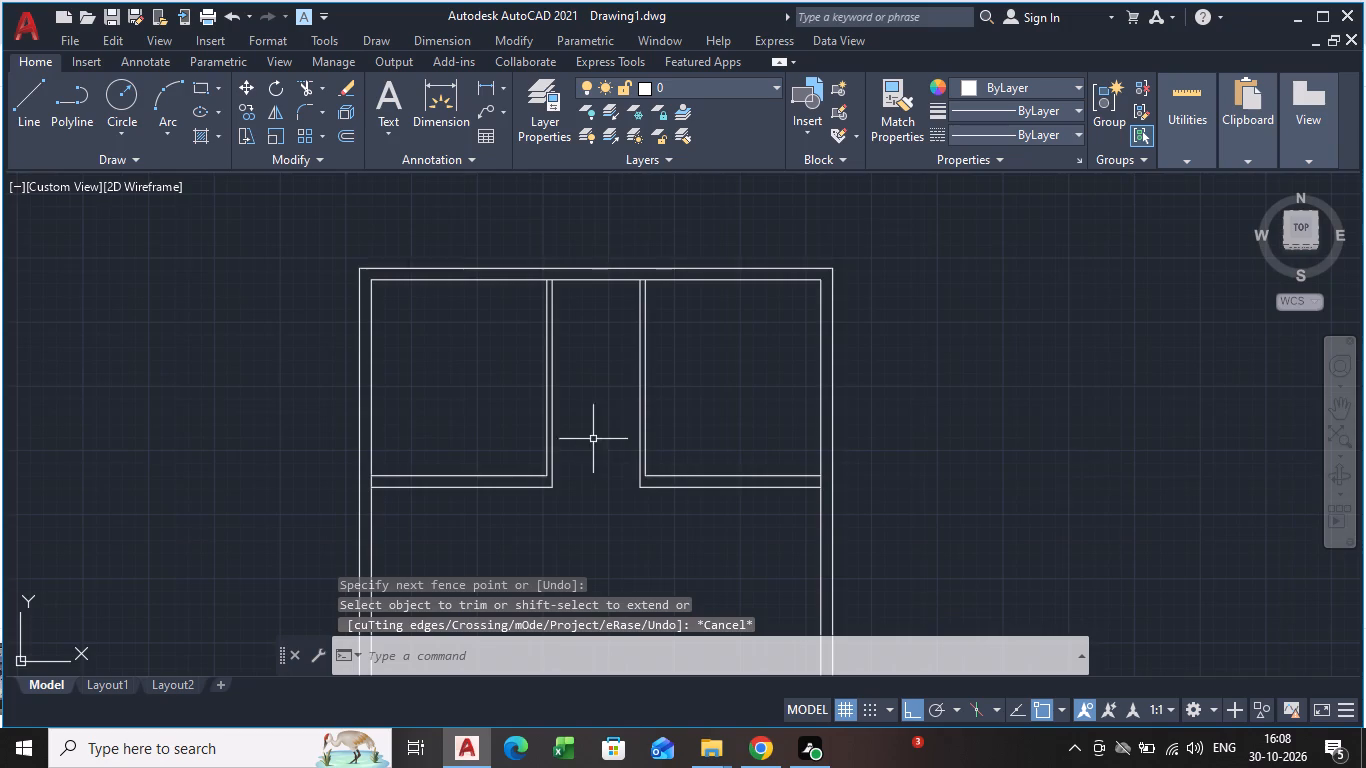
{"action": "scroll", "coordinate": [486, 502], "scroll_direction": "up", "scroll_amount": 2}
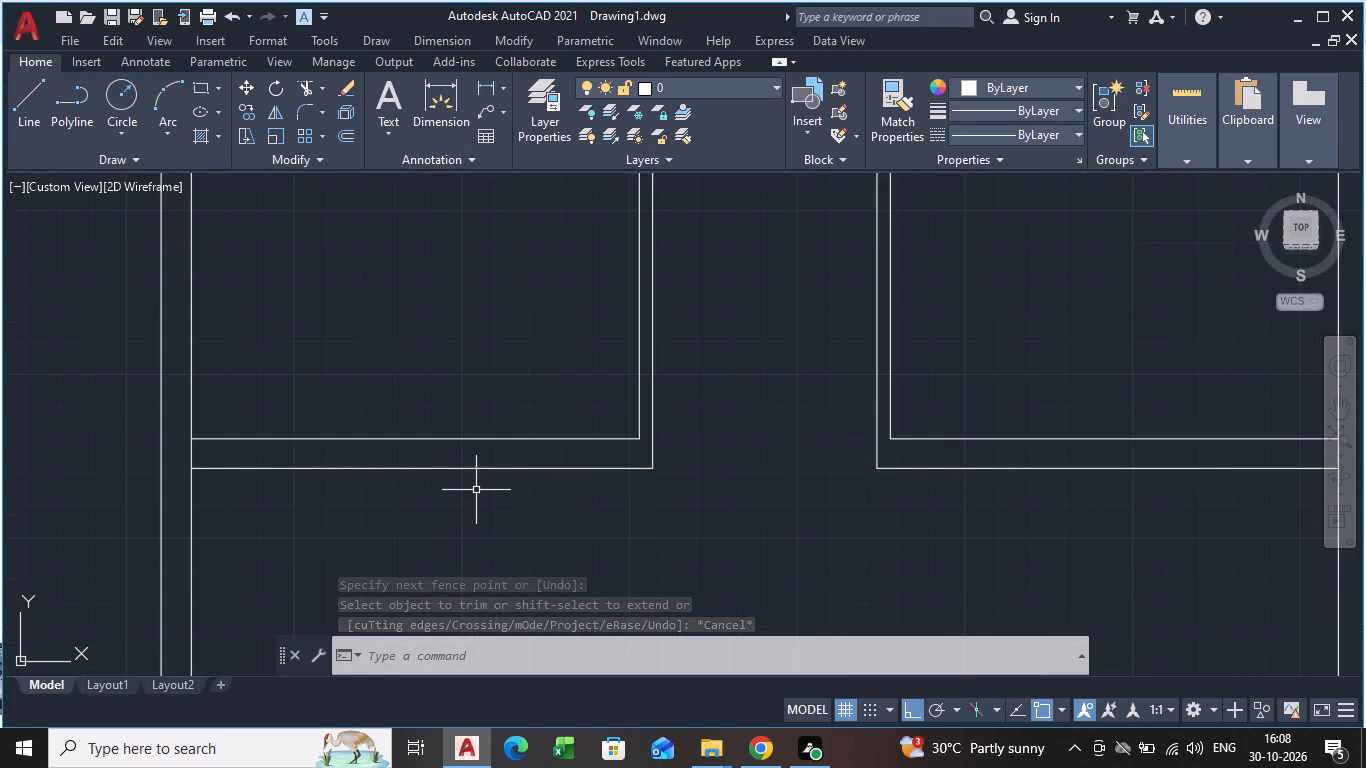
Move the lower line of the left room's horizontal partition up 5" toward the room.
{"action": "left_click", "coordinate": [410, 470]}
{"action": "key", "text": "m"}
{"action": "key", "text": "Return"}
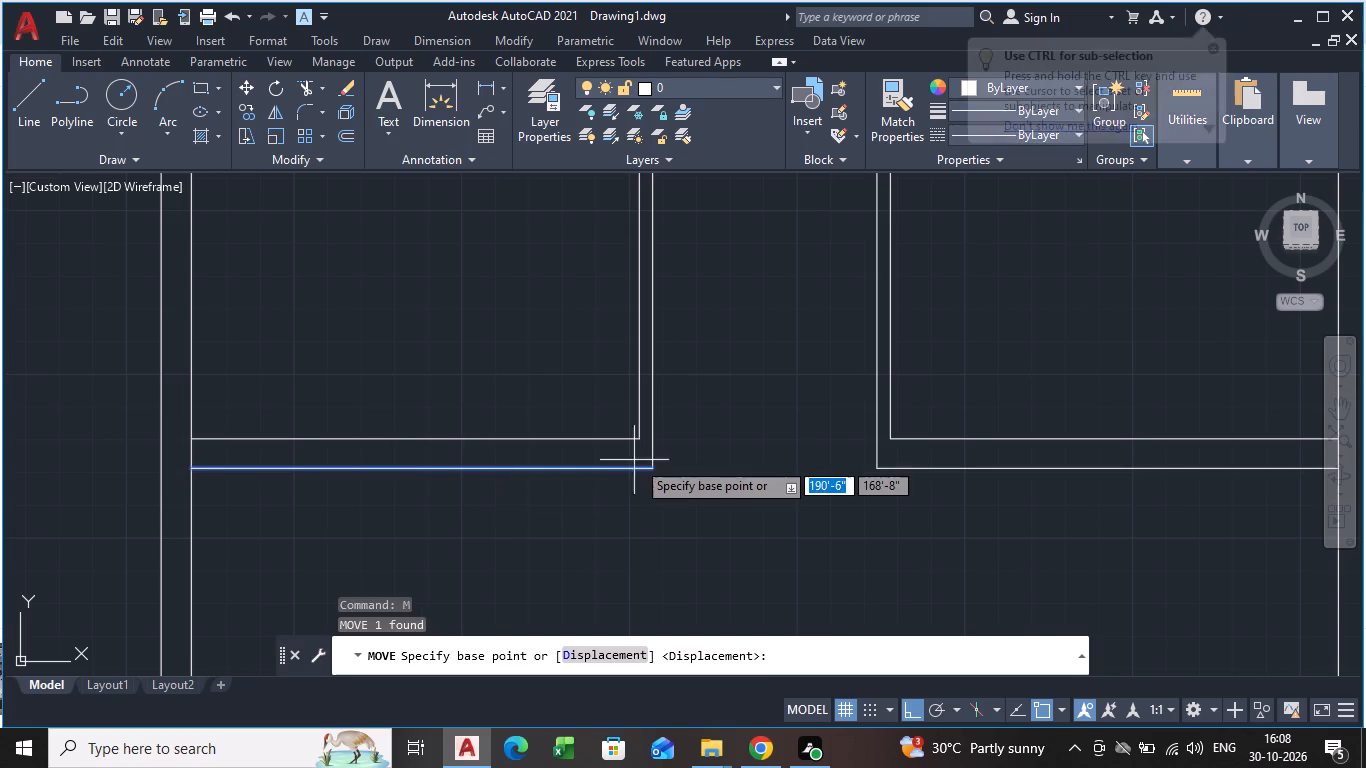
{"action": "left_click", "coordinate": [649, 468]}
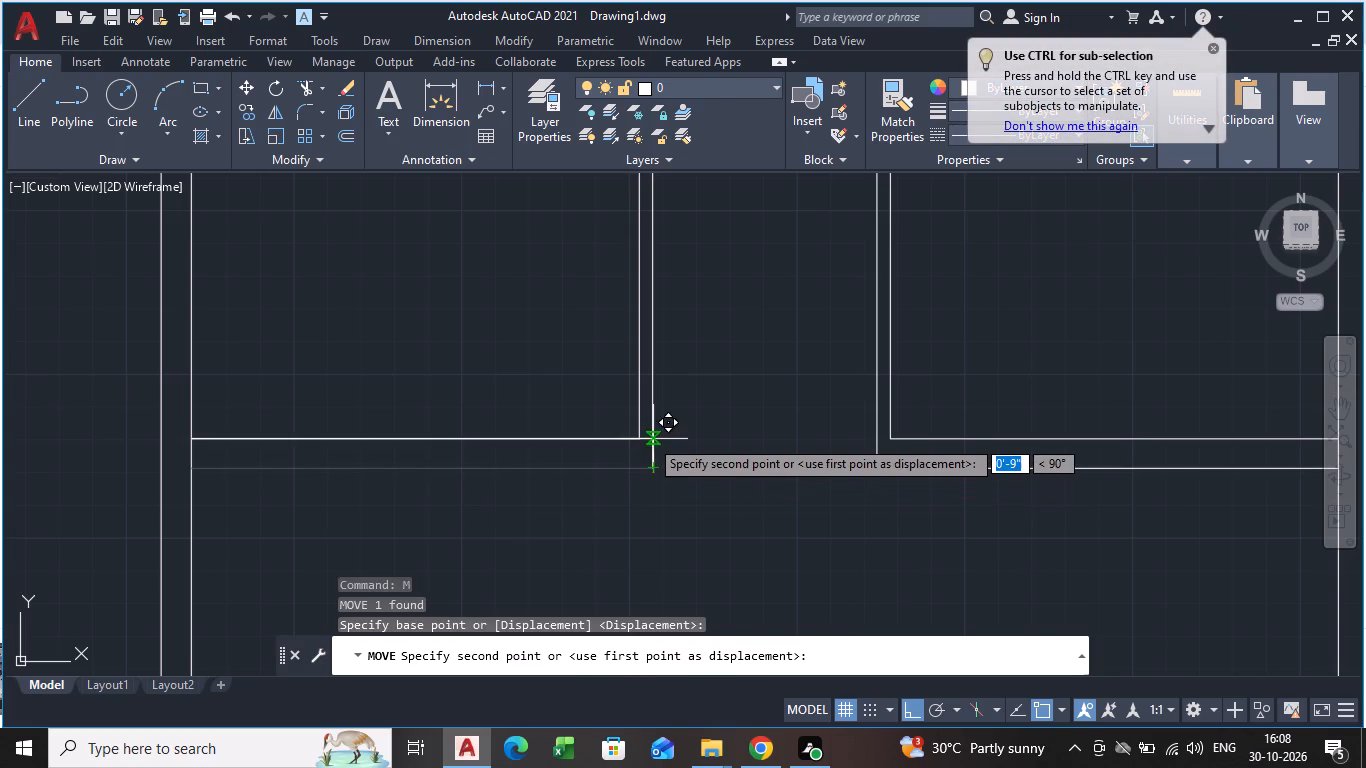
{"action": "key", "text": "5"}
{"action": "key", "text": "Return"}
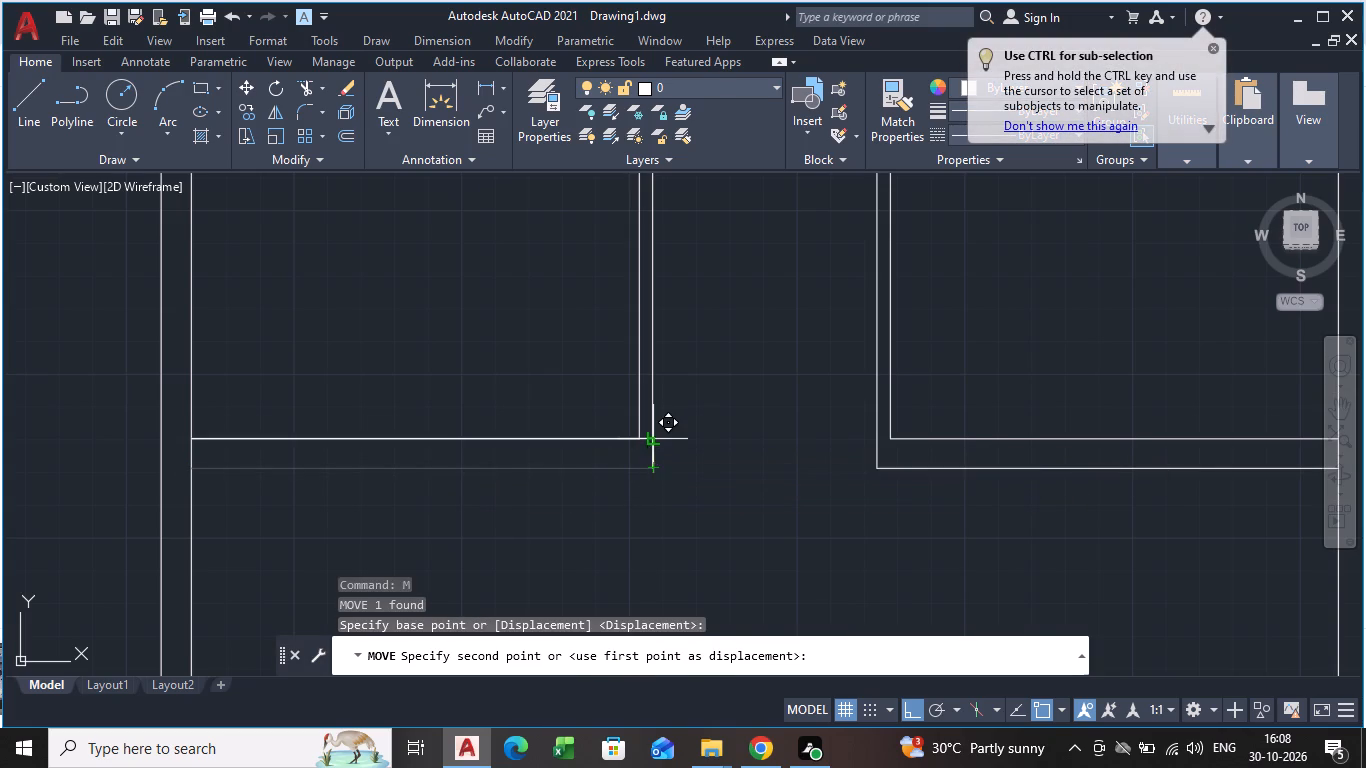
Move the lower line of the right room's horizontal partition up 5" toward the room.
{"action": "left_click", "coordinate": [999, 471]}
{"action": "key", "text": "m"}
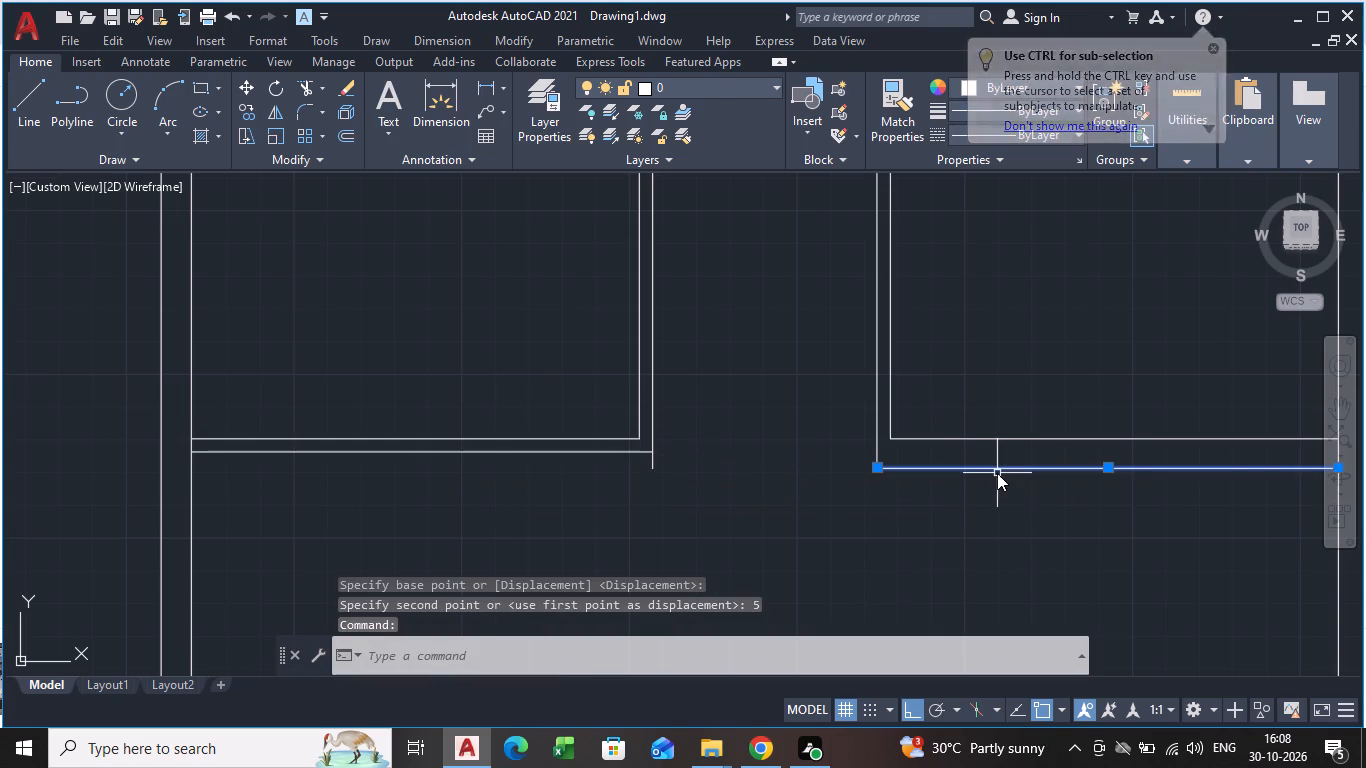
{"action": "key", "text": "Return"}
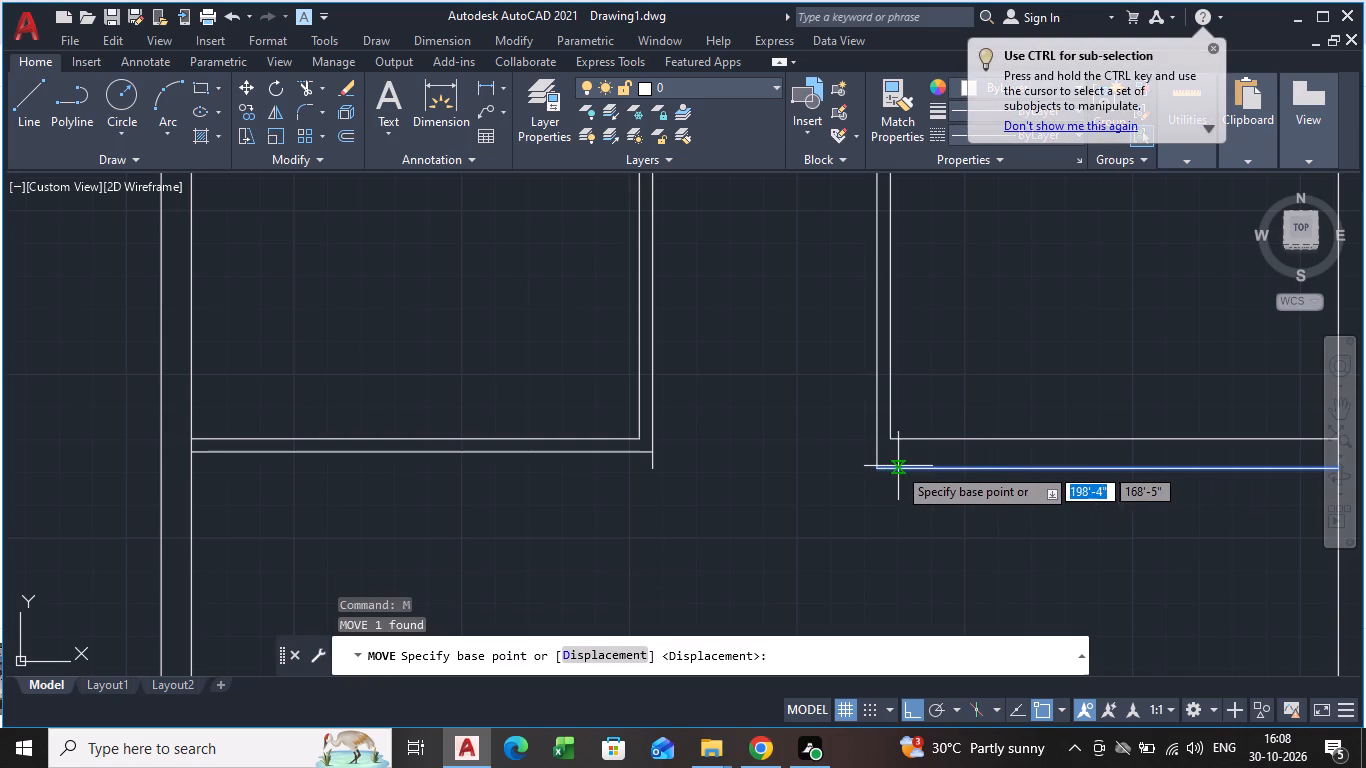
{"action": "left_click", "coordinate": [882, 470]}
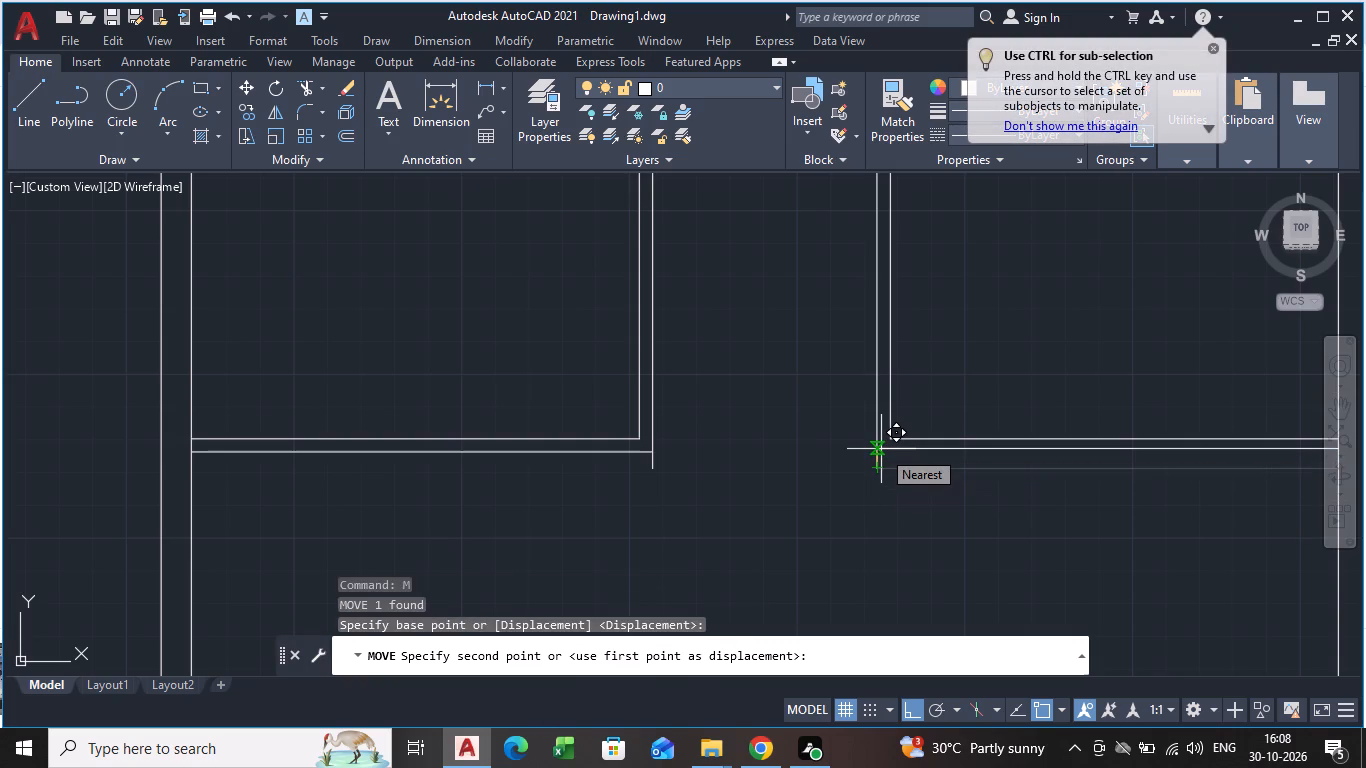
{"action": "key", "text": "5"}
{"action": "key", "text": "Return"}
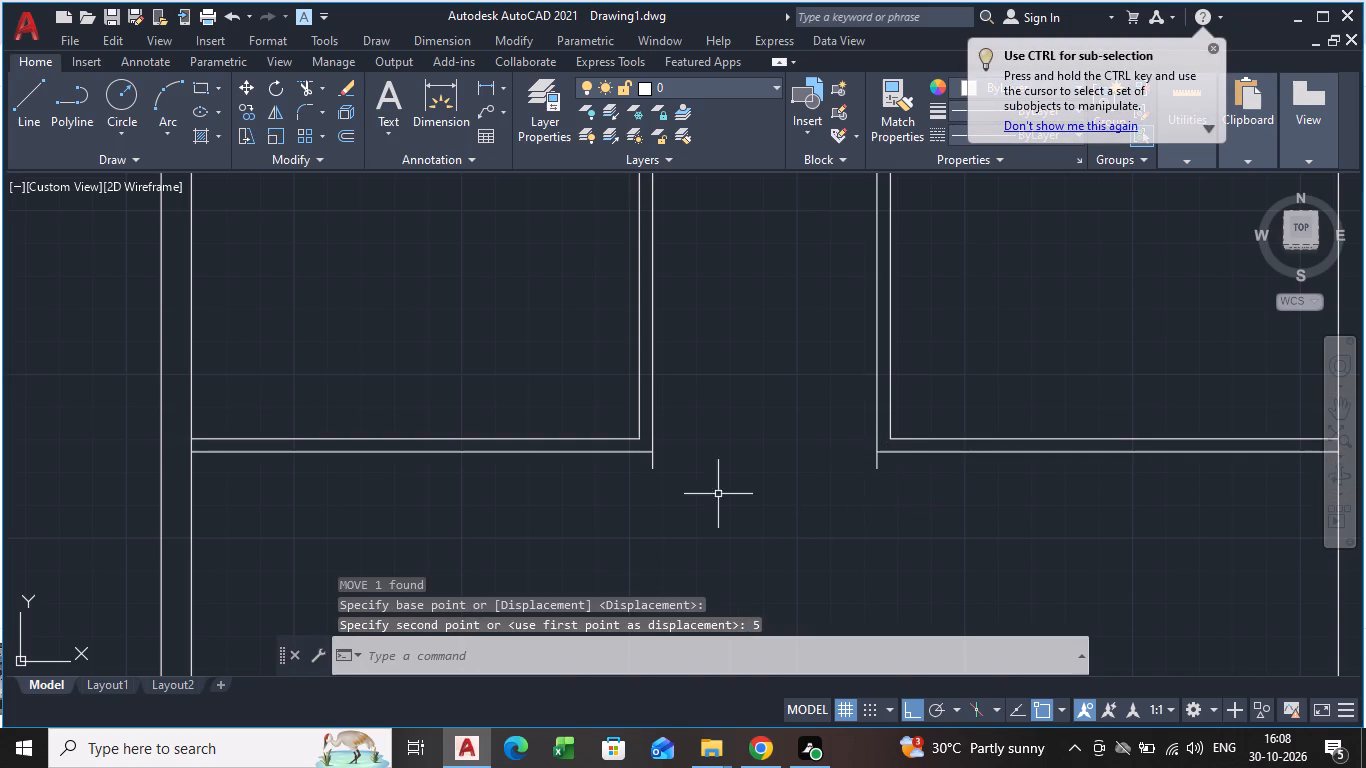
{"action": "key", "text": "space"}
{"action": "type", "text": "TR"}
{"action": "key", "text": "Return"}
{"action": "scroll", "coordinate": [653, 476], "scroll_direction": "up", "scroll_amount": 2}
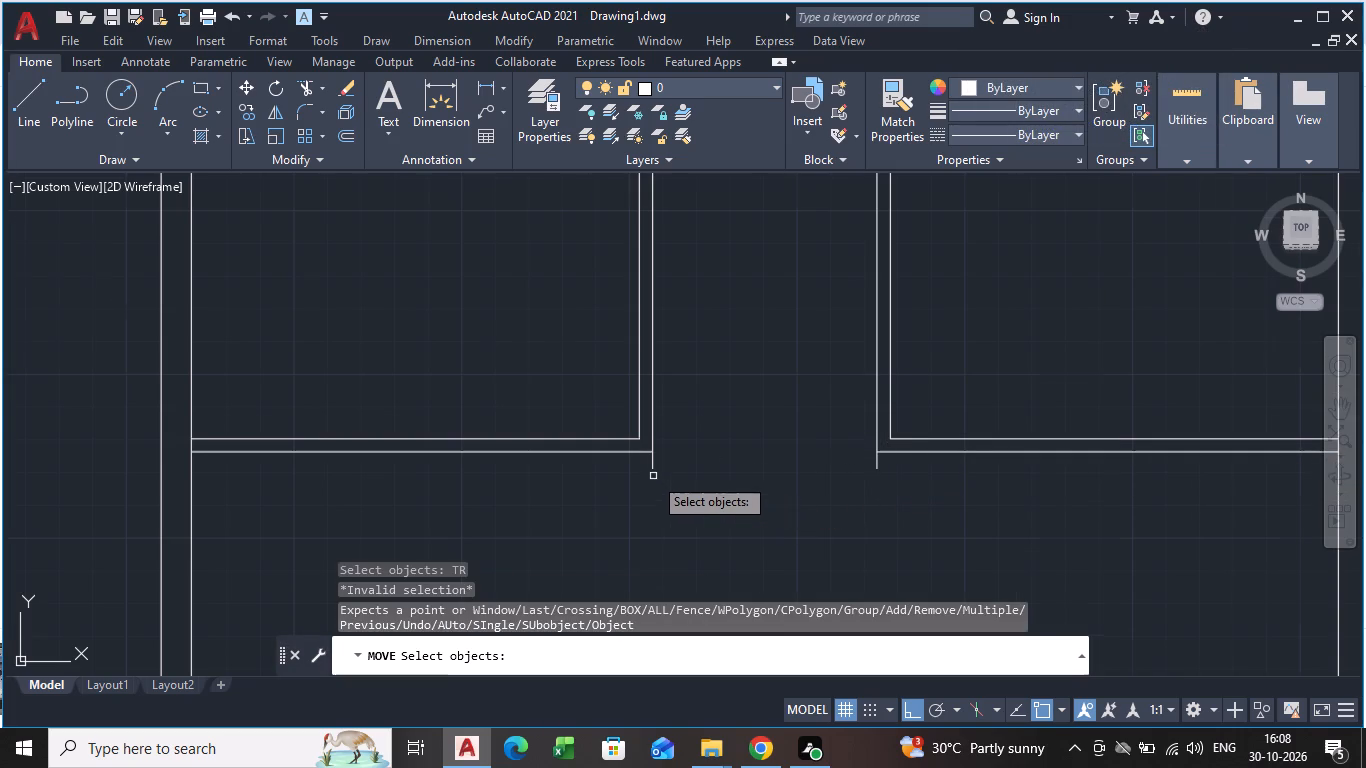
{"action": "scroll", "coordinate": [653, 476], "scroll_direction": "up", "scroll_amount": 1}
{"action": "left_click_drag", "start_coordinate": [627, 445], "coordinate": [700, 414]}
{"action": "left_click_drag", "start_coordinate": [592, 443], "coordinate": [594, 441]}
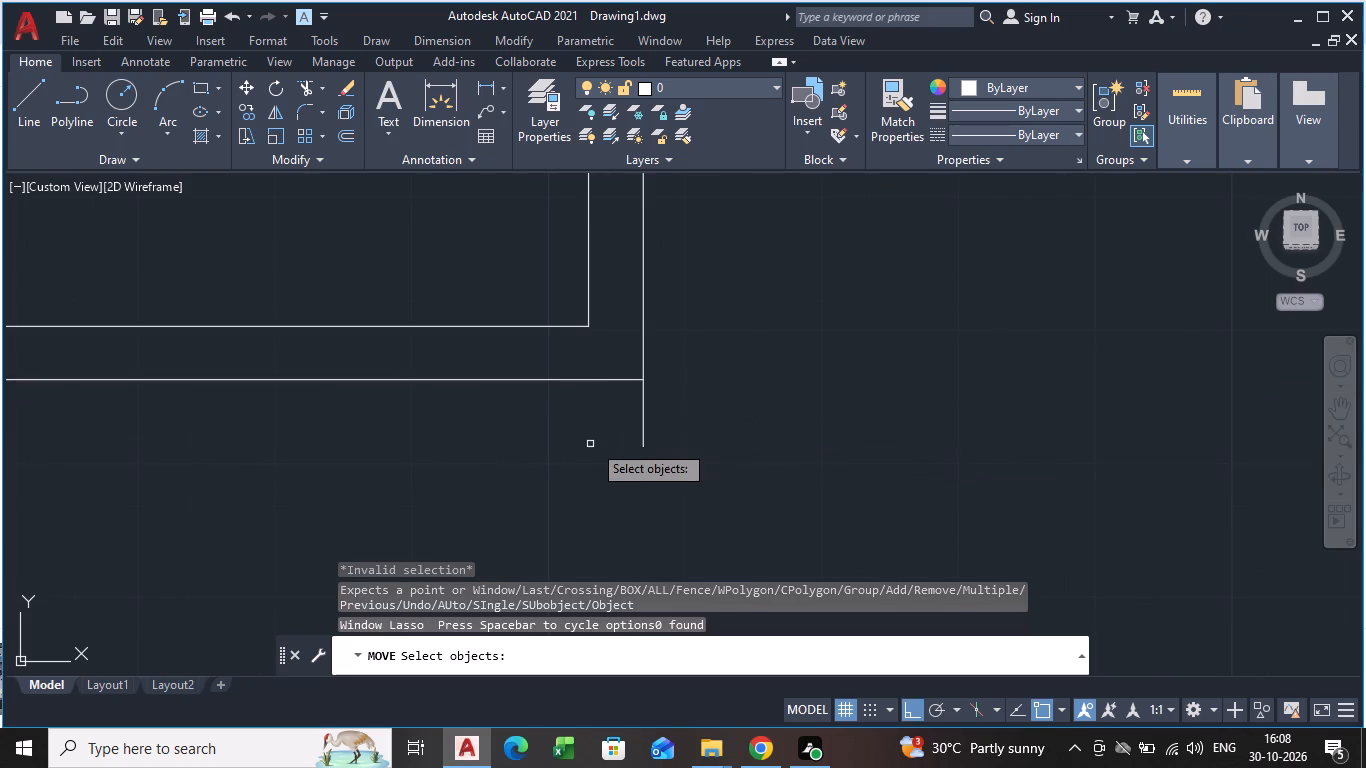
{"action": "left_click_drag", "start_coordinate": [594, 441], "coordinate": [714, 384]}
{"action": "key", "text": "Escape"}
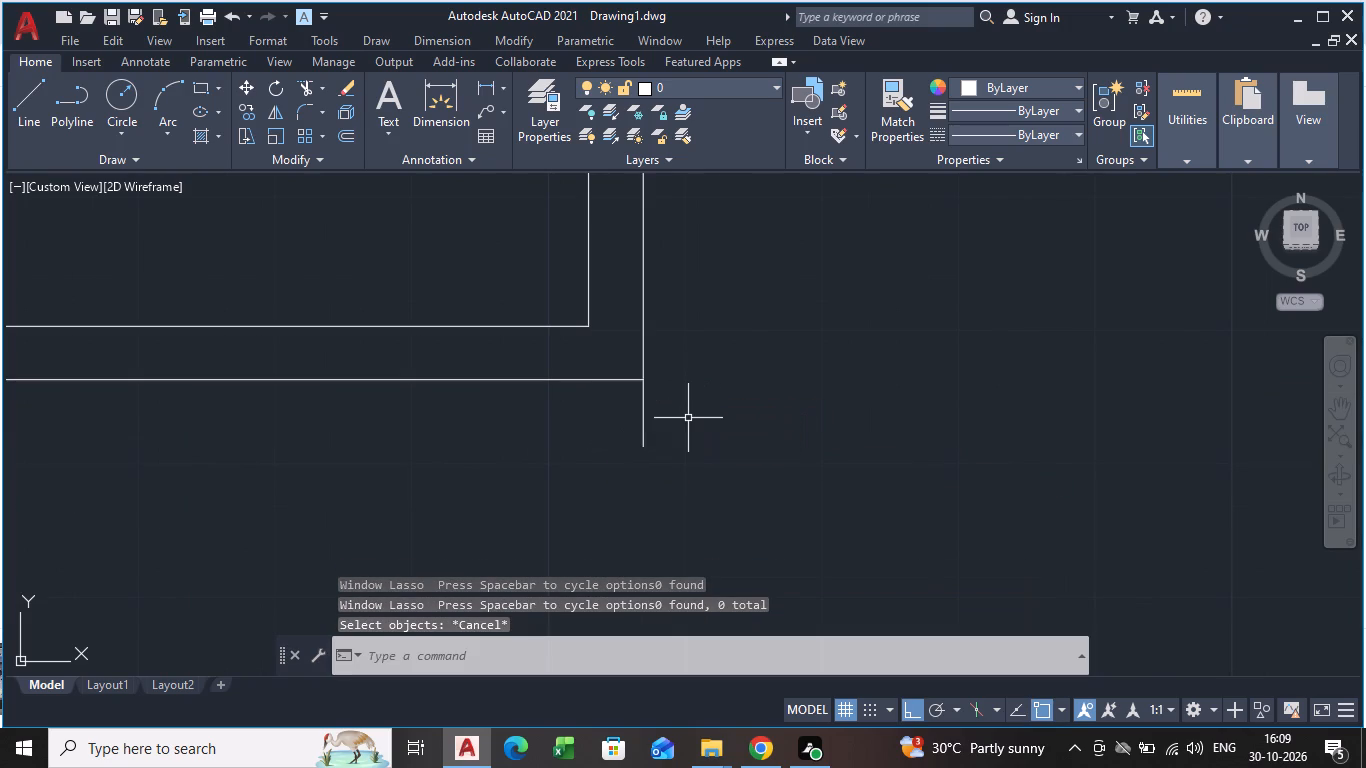
Trim the two short ends of the passage-side vertical lines that stick out below the left and right horizontal partitions.
{"action": "type", "text": "TR"}
{"action": "key", "text": "Return"}
{"action": "key", "text": "Return"}
{"action": "left_click_drag", "start_coordinate": [627, 427], "coordinate": [695, 395]}
{"action": "scroll", "coordinate": [685, 419], "scroll_direction": "down", "scroll_amount": 6}
{"action": "scroll", "coordinate": [834, 430], "scroll_direction": "down", "scroll_amount": 1}
{"action": "middle_click_drag", "start_coordinate": [834, 430], "coordinate": [729, 392]}
{"action": "scroll", "coordinate": [602, 390], "scroll_direction": "up", "scroll_amount": 6}
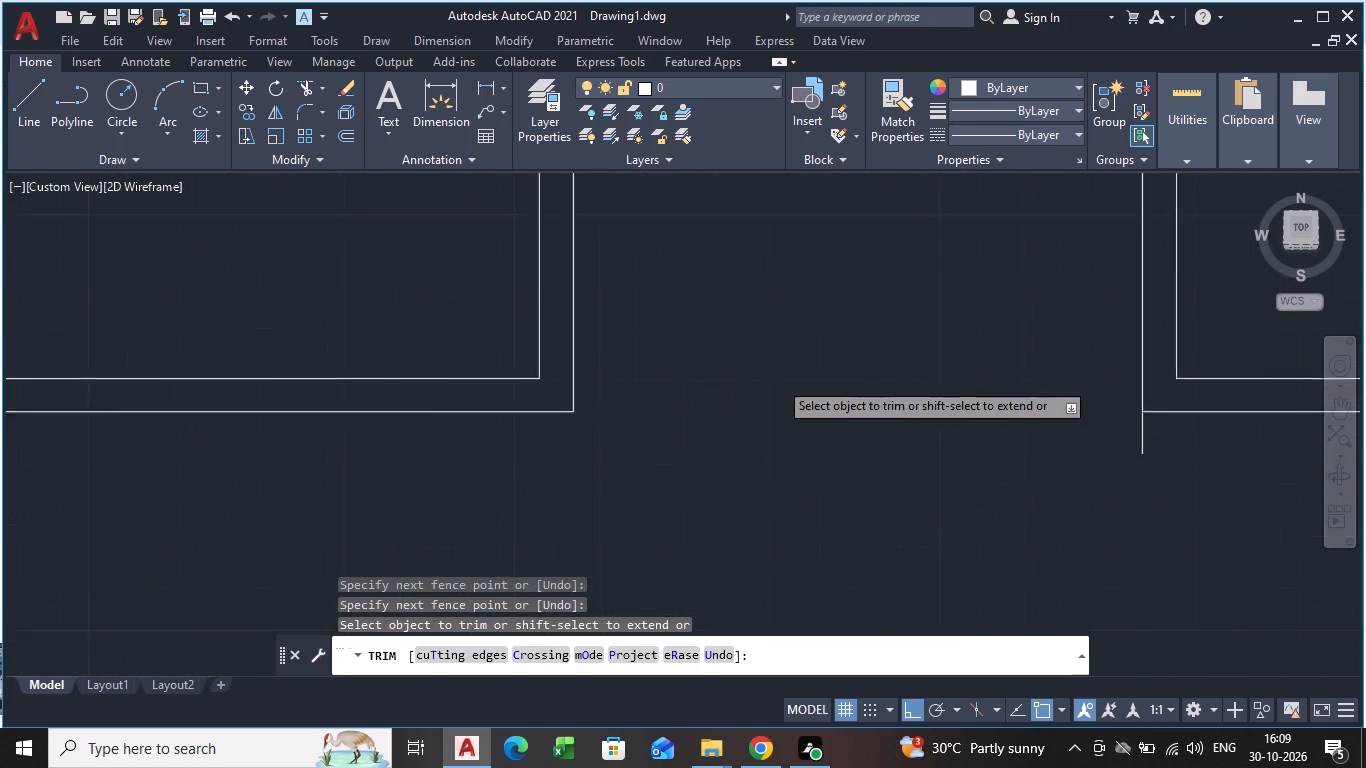
{"action": "scroll", "coordinate": [785, 380], "scroll_direction": "up", "scroll_amount": 2}
{"action": "scroll", "coordinate": [1006, 445], "scroll_direction": "down", "scroll_amount": 2}
{"action": "middle_click_drag", "start_coordinate": [1004, 445], "coordinate": [756, 375]}
{"action": "left_click_drag", "start_coordinate": [958, 399], "coordinate": [1060, 408]}
{"action": "key", "text": "Escape"}
Measure the clear passage width between the two vertical partitions with an aligned dimension, without placing it.
{"action": "type", "text": "DA"}
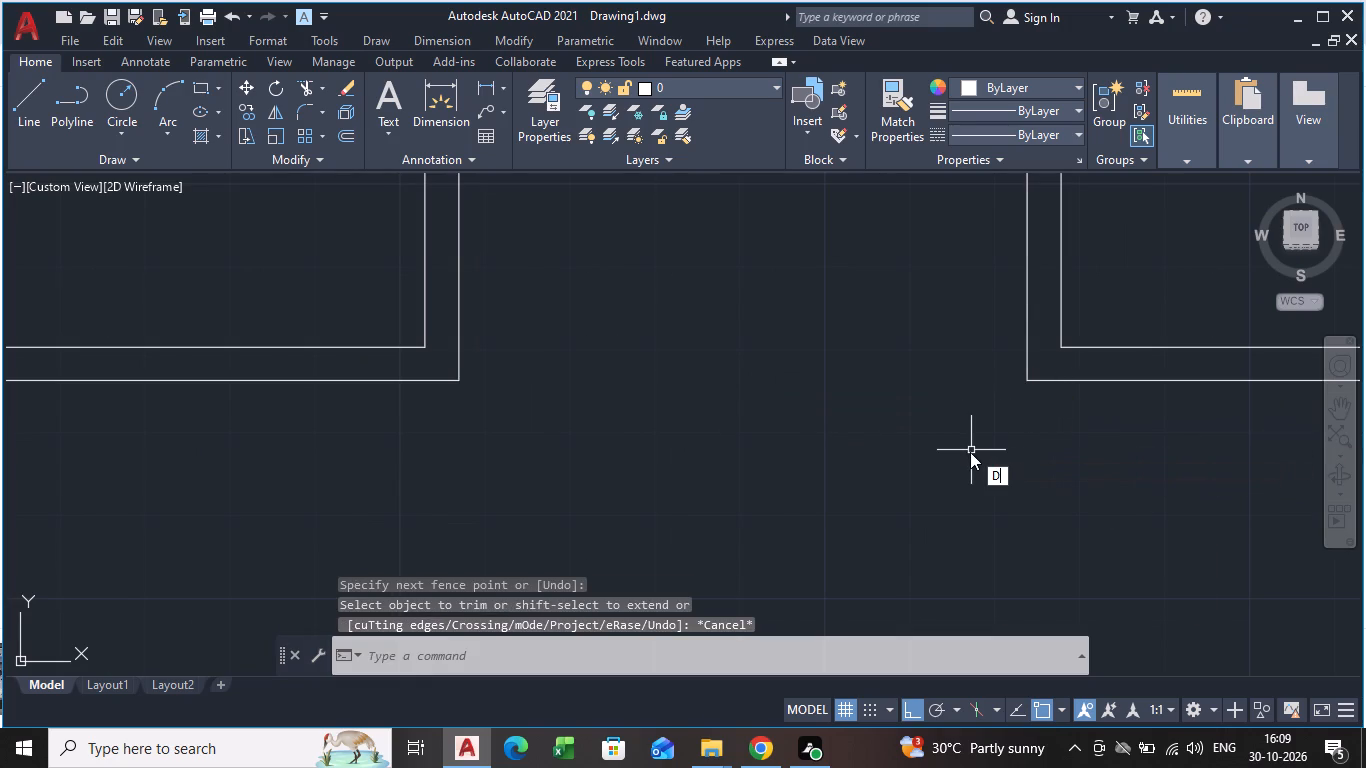
{"action": "key", "text": "l"}
{"action": "key", "text": "Return"}
{"action": "scroll", "coordinate": [921, 415], "scroll_direction": "down", "scroll_amount": 3}
{"action": "middle_click_drag", "start_coordinate": [919, 415], "coordinate": [876, 437]}
{"action": "scroll", "coordinate": [772, 371], "scroll_direction": "up", "scroll_amount": 2}
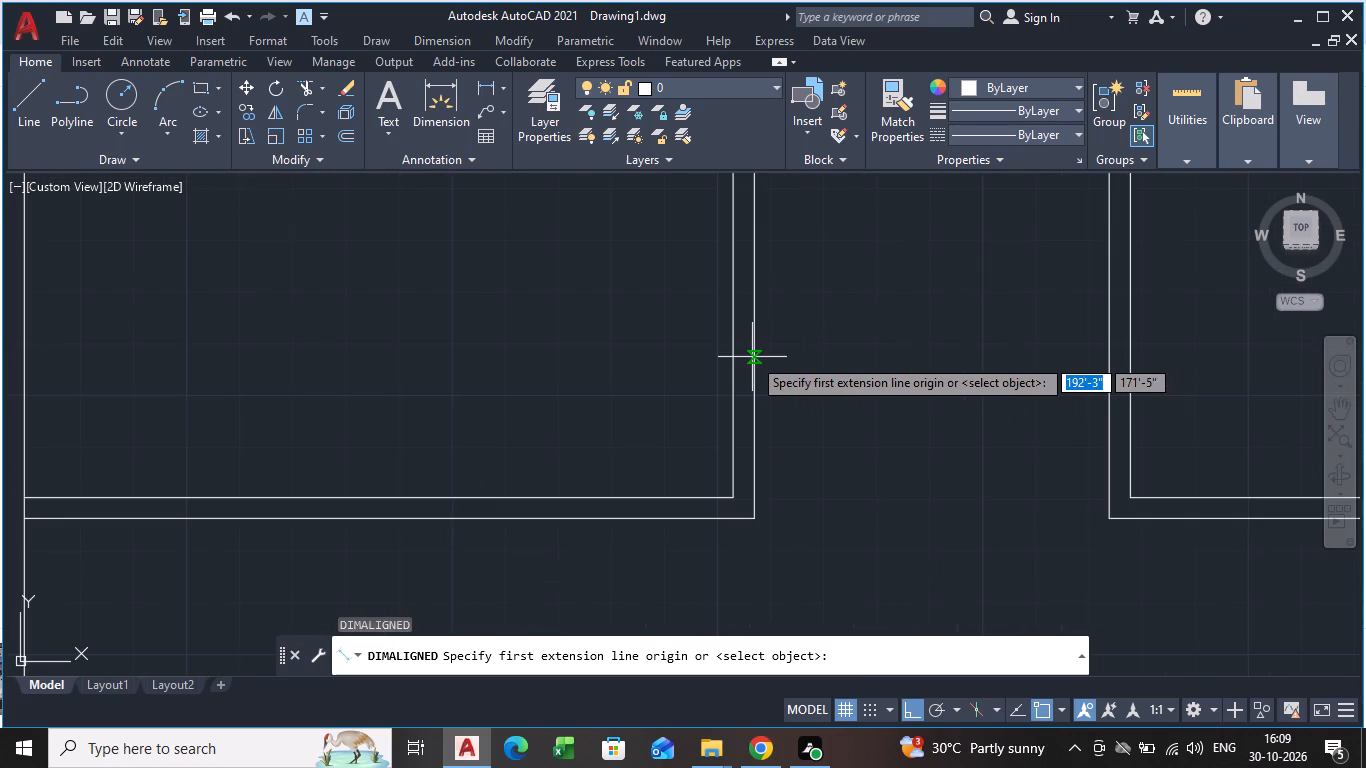
{"action": "left_click", "coordinate": [753, 351]}
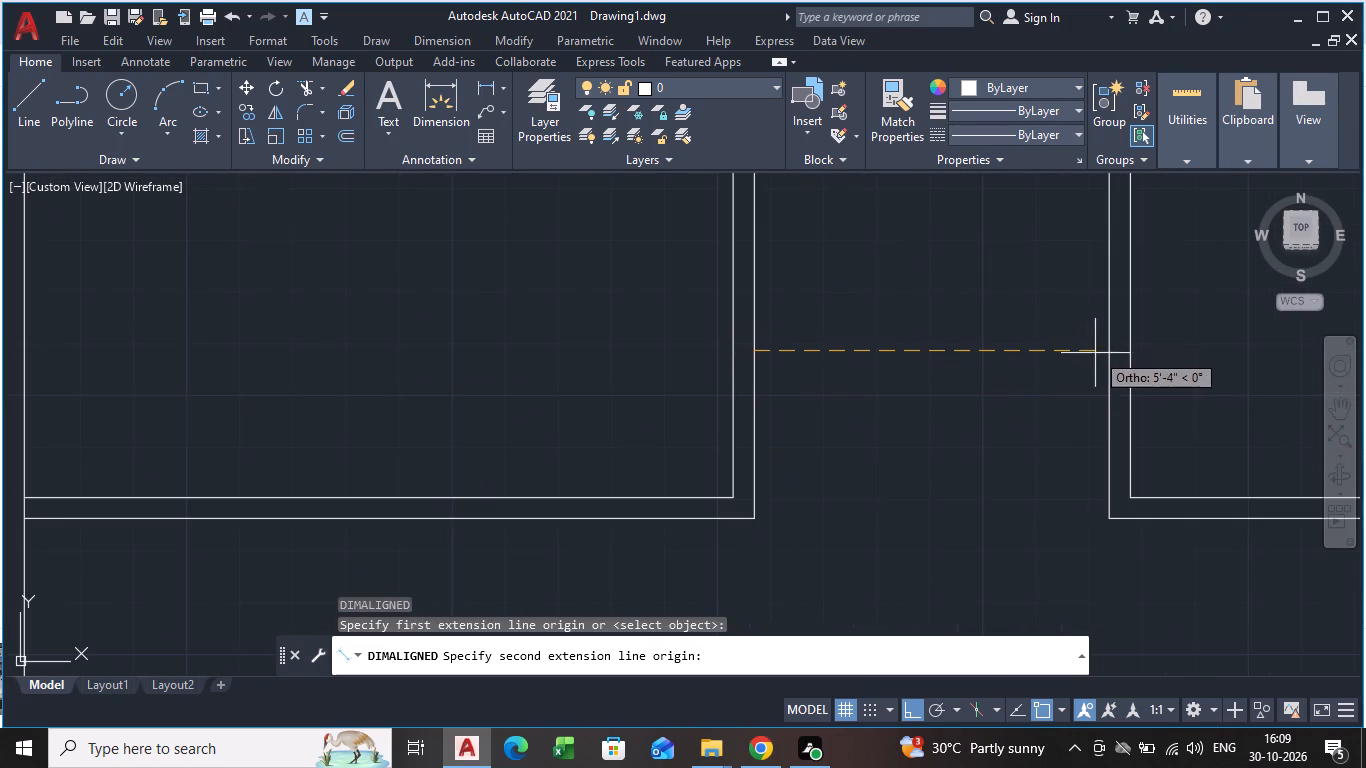
{"action": "left_click", "coordinate": [1115, 355]}
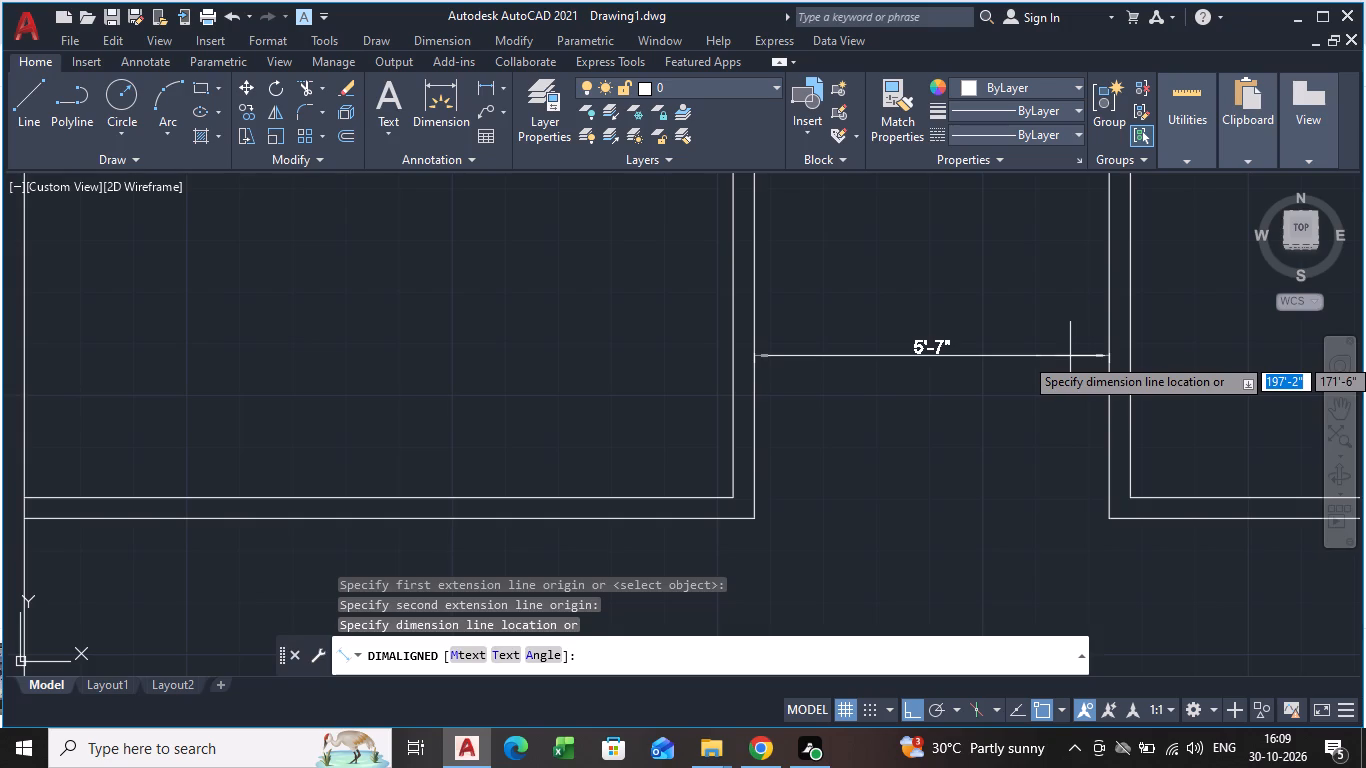
{"action": "key", "text": "Escape"}
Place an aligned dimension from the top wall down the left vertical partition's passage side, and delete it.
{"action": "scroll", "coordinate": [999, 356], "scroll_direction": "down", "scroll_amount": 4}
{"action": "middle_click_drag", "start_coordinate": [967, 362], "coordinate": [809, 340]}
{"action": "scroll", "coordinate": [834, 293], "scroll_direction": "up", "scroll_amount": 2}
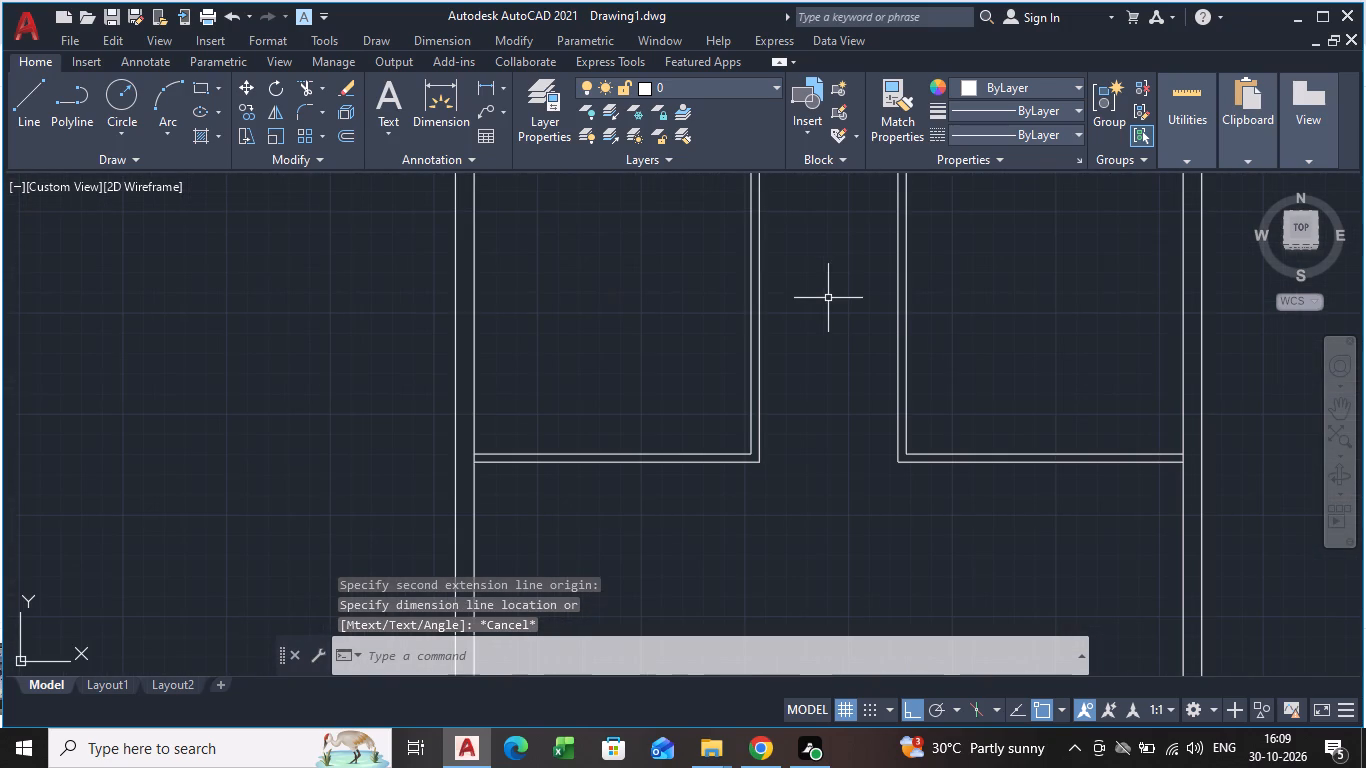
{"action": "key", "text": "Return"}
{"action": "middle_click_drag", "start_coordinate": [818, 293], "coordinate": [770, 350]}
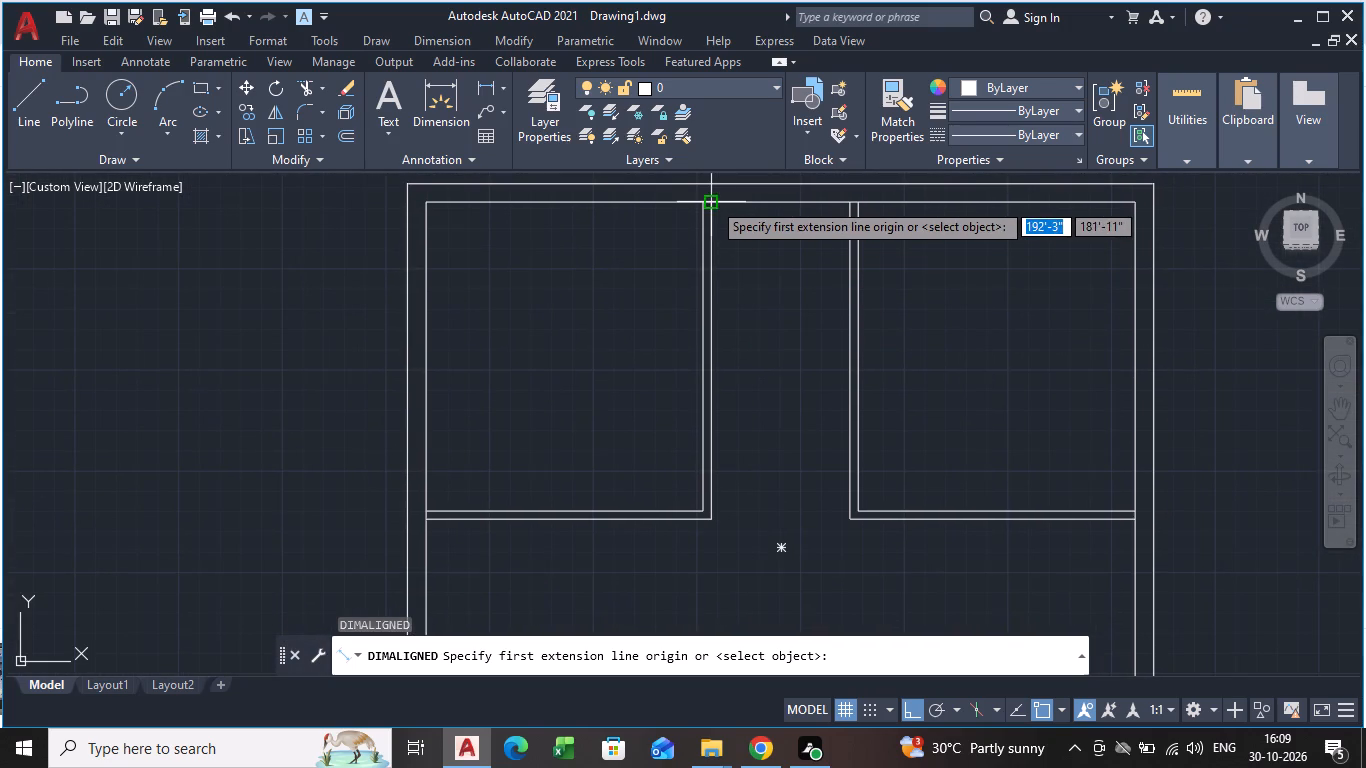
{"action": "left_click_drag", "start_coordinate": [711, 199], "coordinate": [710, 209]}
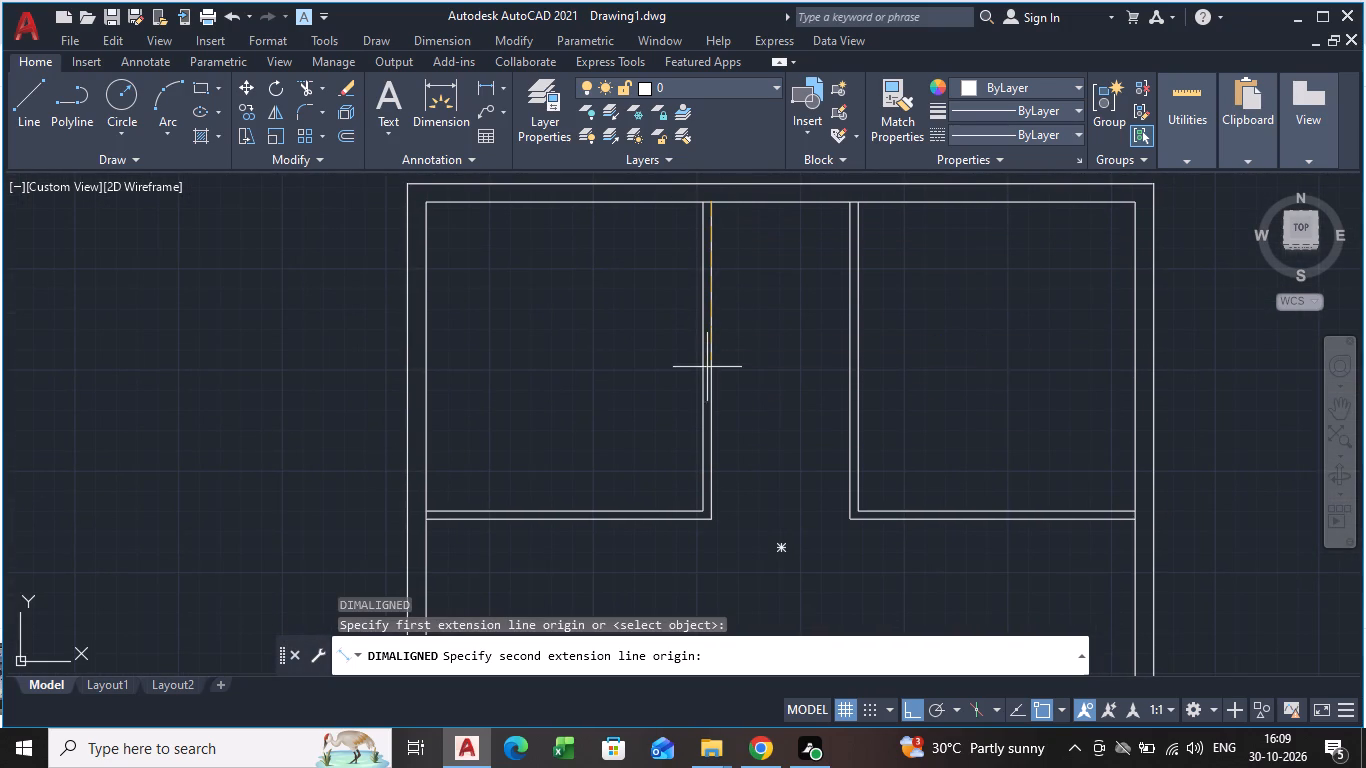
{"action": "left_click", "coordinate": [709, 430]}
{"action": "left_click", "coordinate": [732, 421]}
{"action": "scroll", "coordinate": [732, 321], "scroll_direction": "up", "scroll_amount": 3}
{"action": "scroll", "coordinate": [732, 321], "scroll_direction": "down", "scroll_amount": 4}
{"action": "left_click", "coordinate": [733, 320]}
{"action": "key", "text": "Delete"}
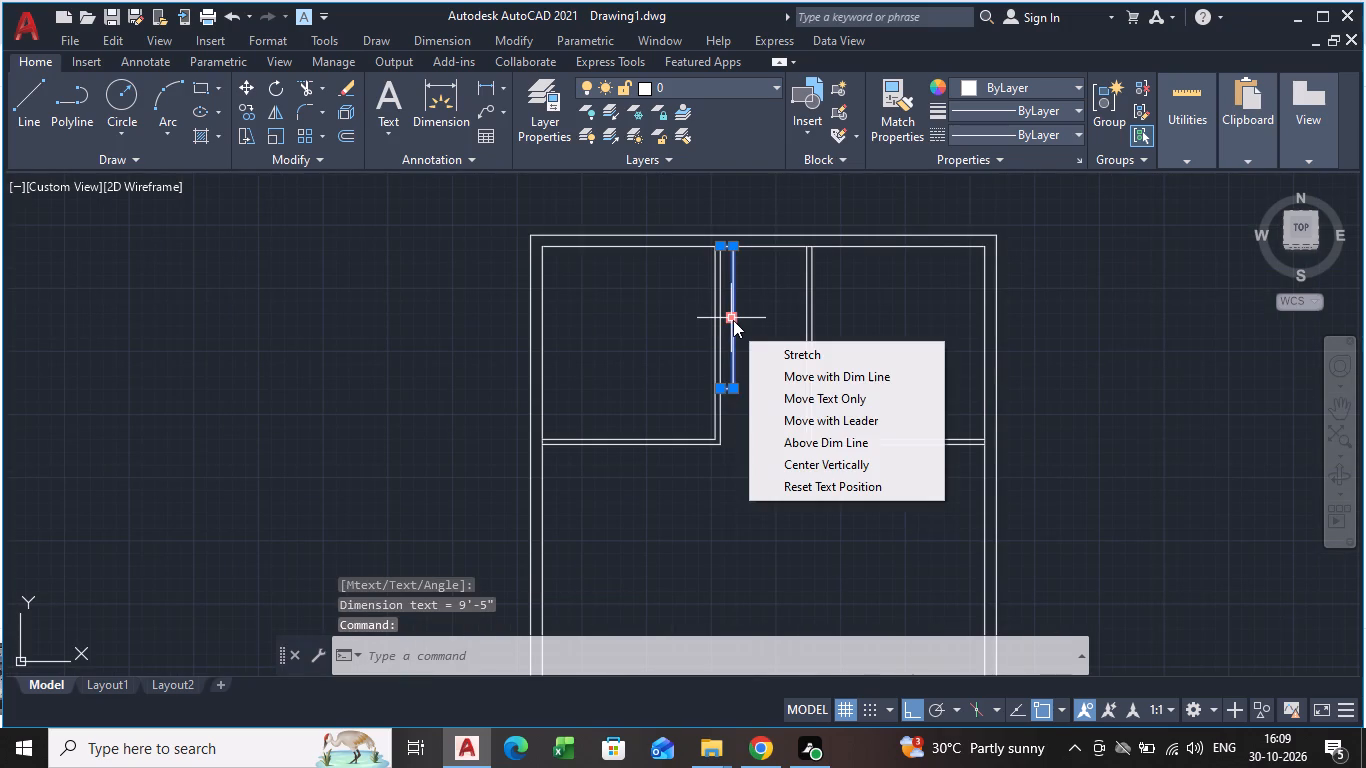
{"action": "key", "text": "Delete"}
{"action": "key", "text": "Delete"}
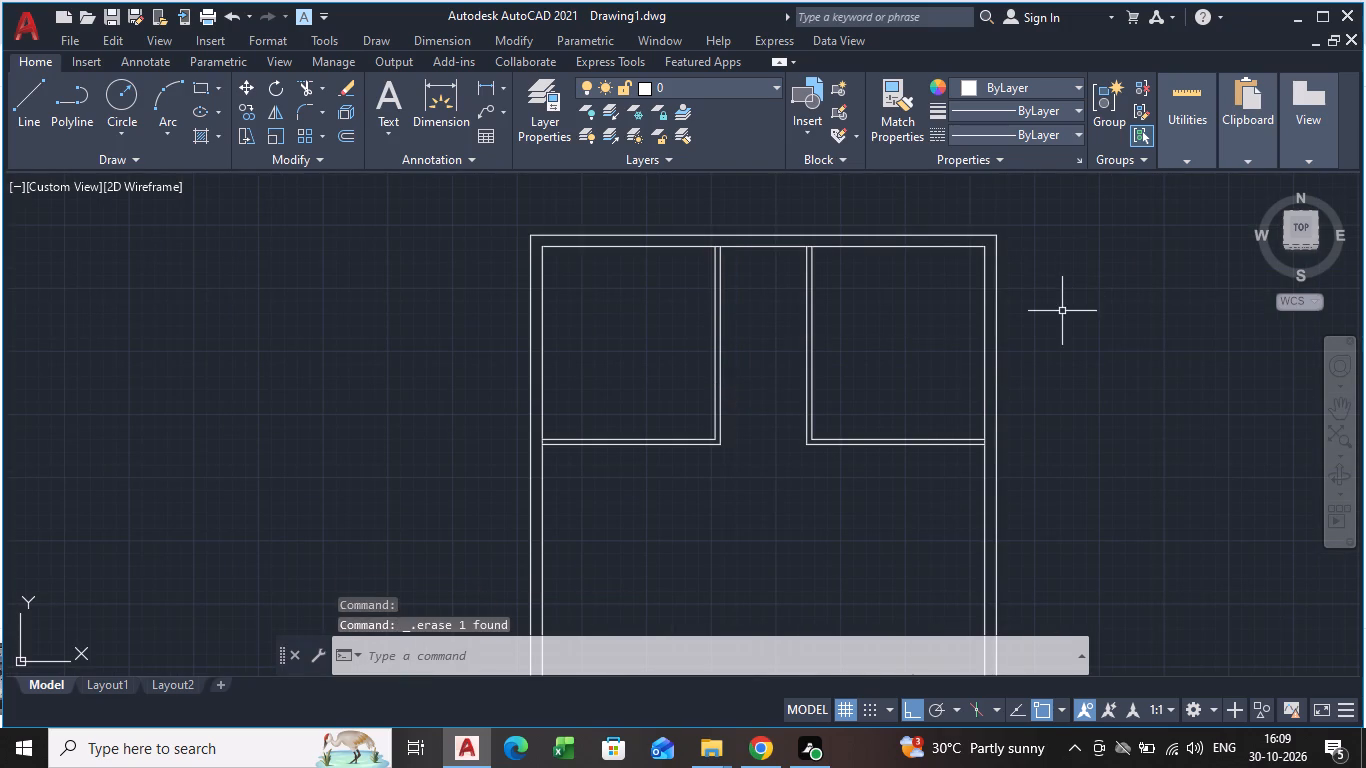
Draw a line from the left partition's top passage-side corner 8' down, and continue it across the passage to the right partition.
{"action": "scroll", "coordinate": [859, 358], "scroll_direction": "up", "scroll_amount": 1}
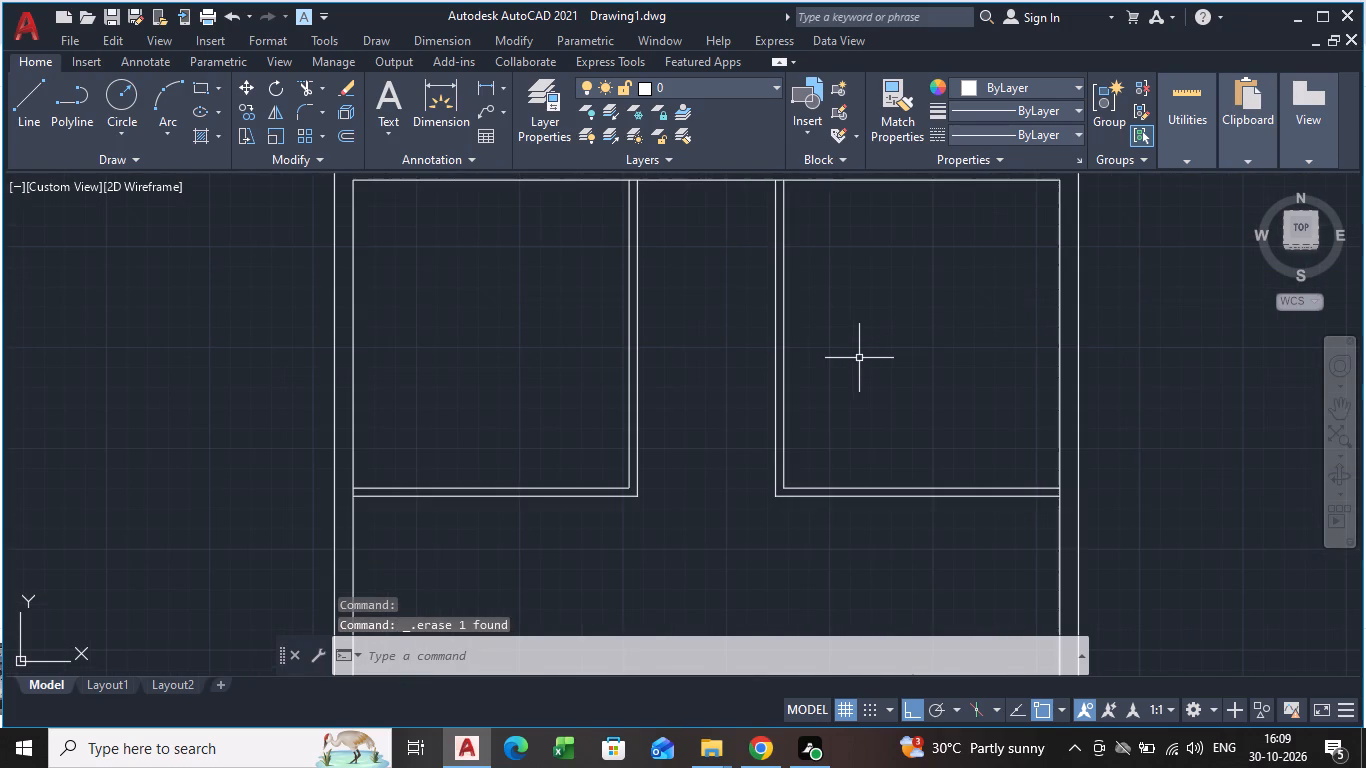
{"action": "scroll", "coordinate": [767, 372], "scroll_direction": "up", "scroll_amount": 2}
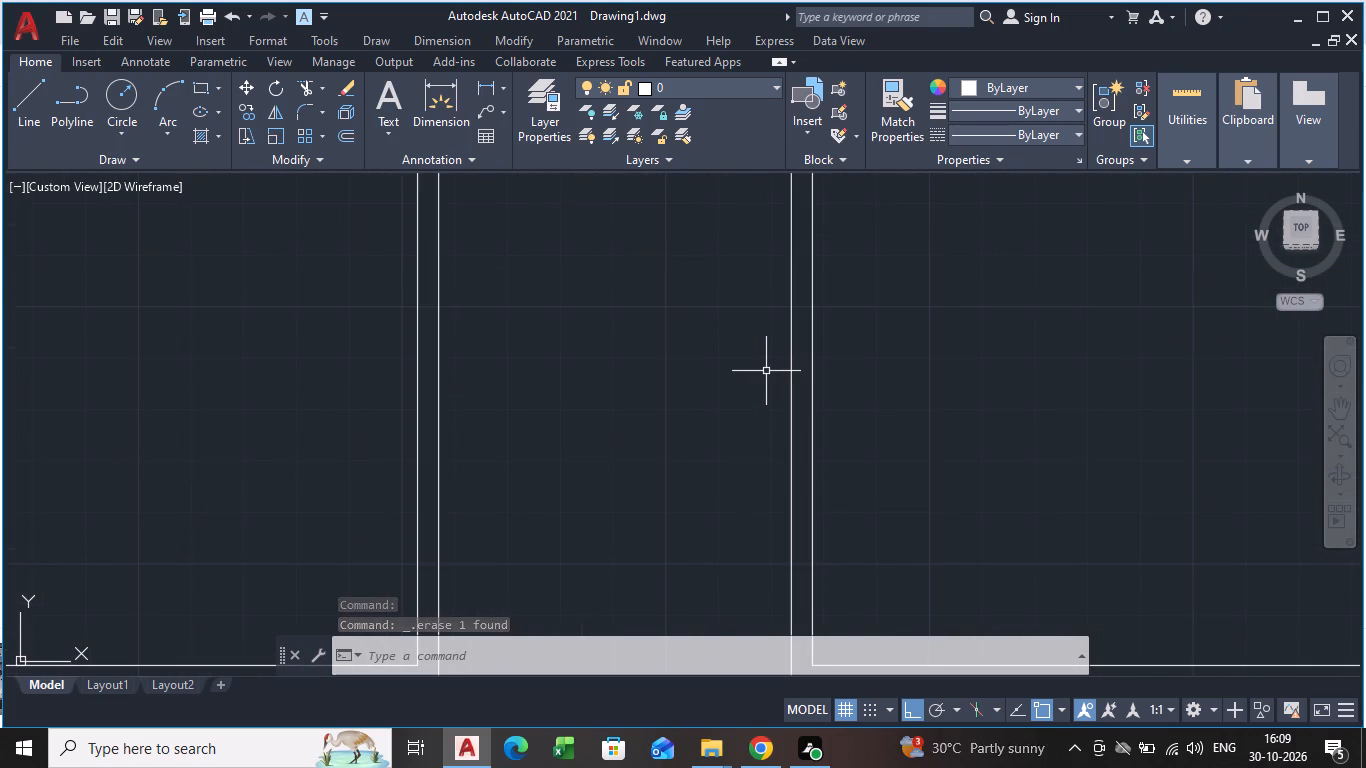
{"action": "middle_click_drag", "start_coordinate": [770, 324], "coordinate": [710, 283]}
{"action": "scroll", "coordinate": [556, 351], "scroll_direction": "down", "scroll_amount": 2}
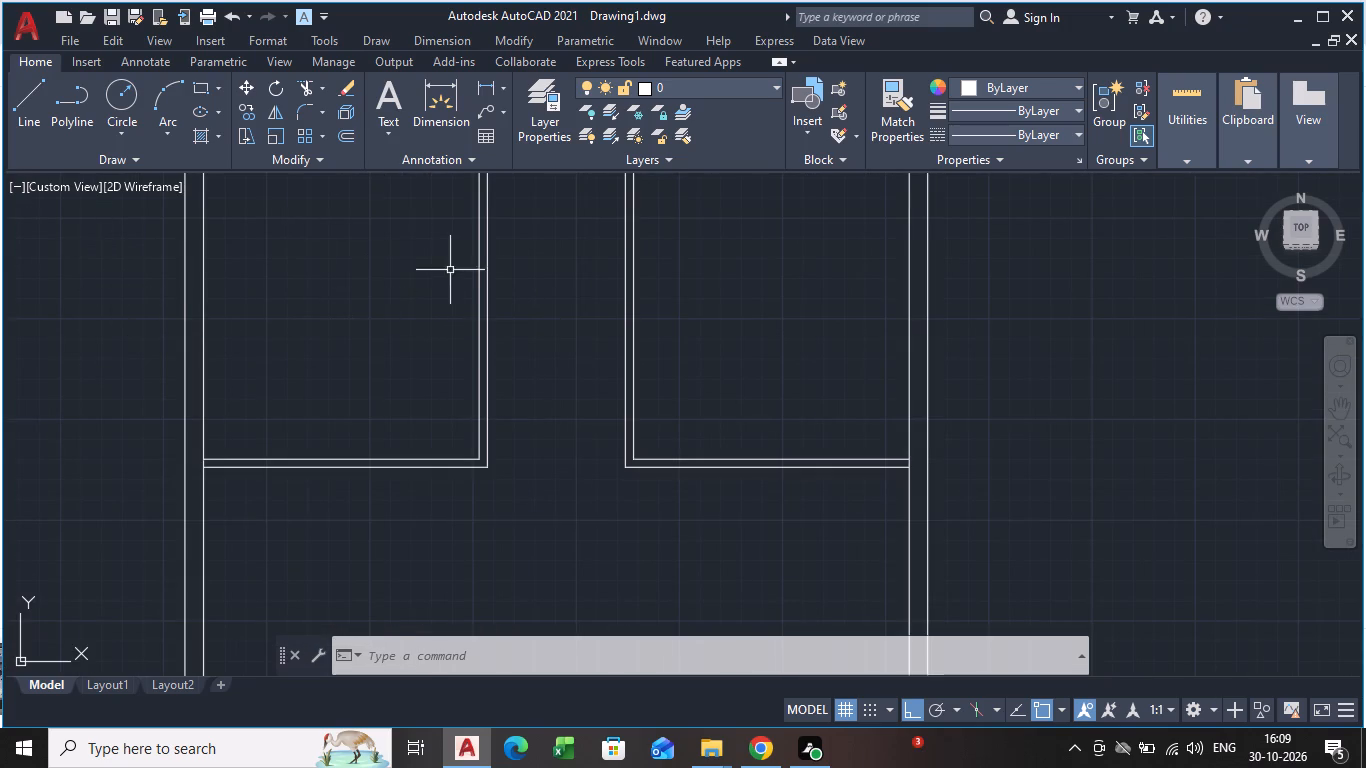
{"action": "middle_click_drag", "start_coordinate": [456, 278], "coordinate": [452, 373]}
{"action": "left_click", "coordinate": [541, 245]}
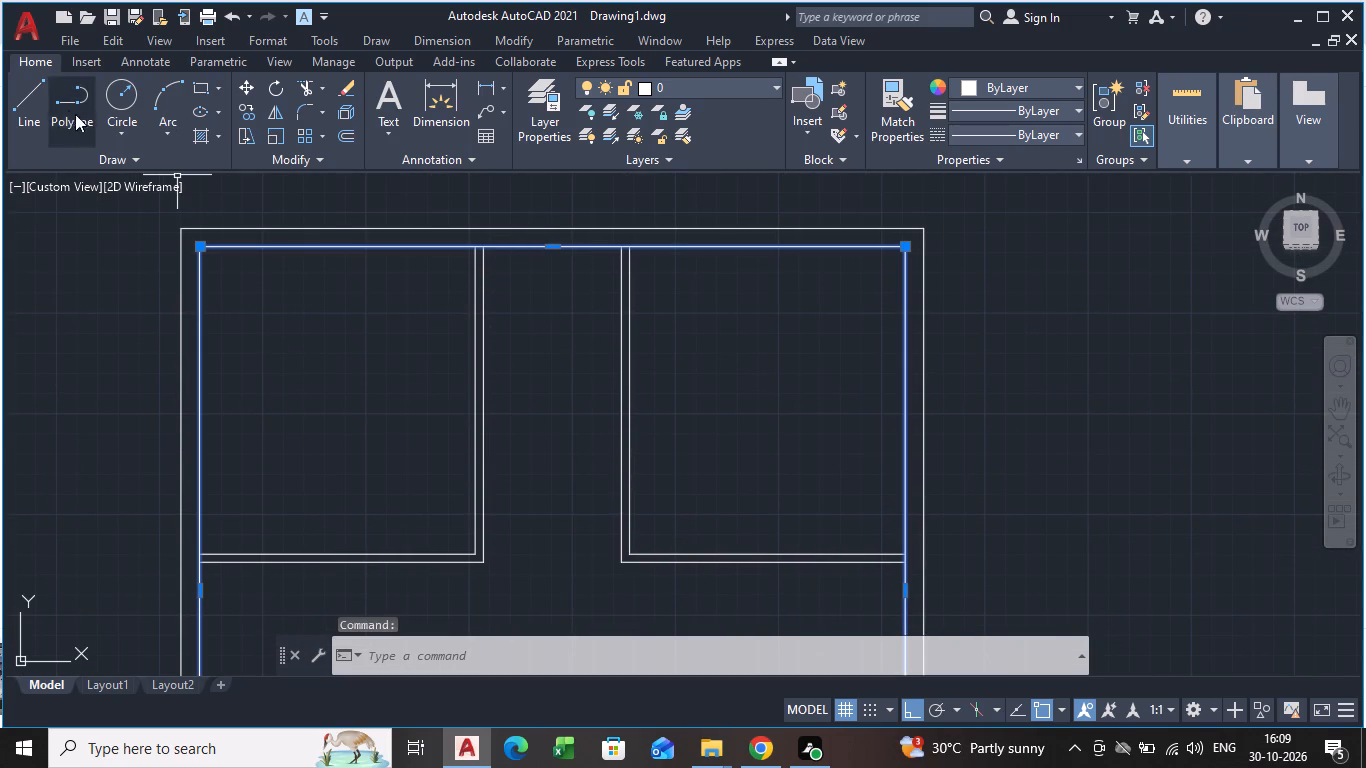
{"action": "left_click", "coordinate": [27, 99]}
{"action": "left_click", "coordinate": [487, 244]}
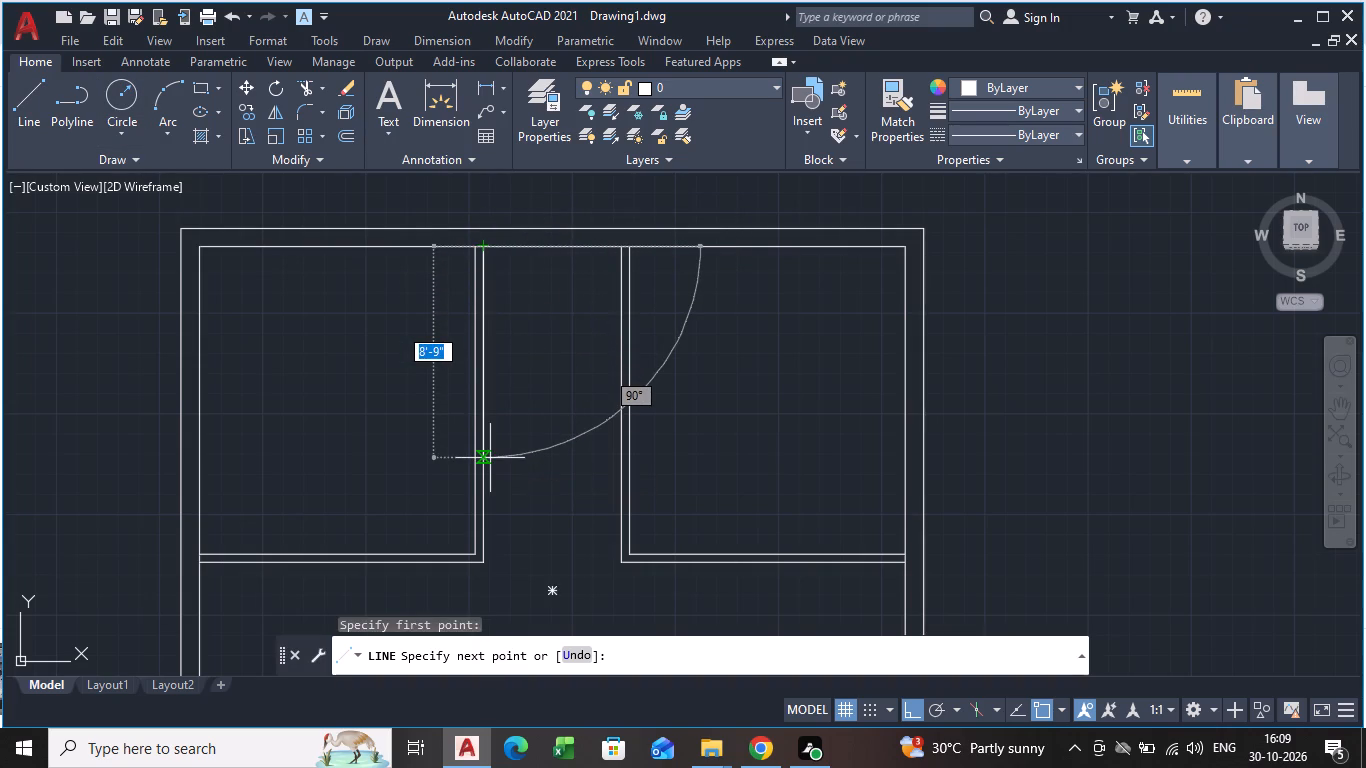
{"action": "key", "text": "ctrl+F8"}
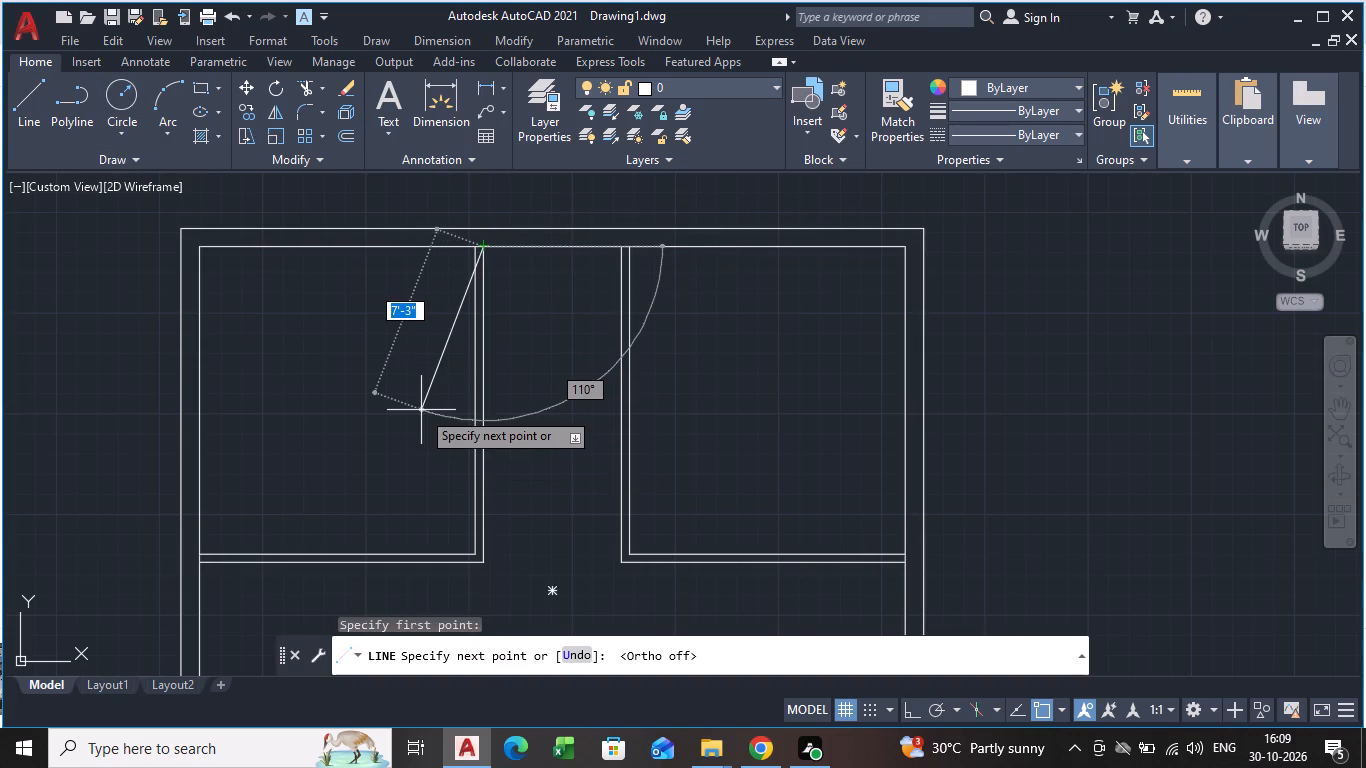
{"action": "key", "text": "ctrl+F8"}
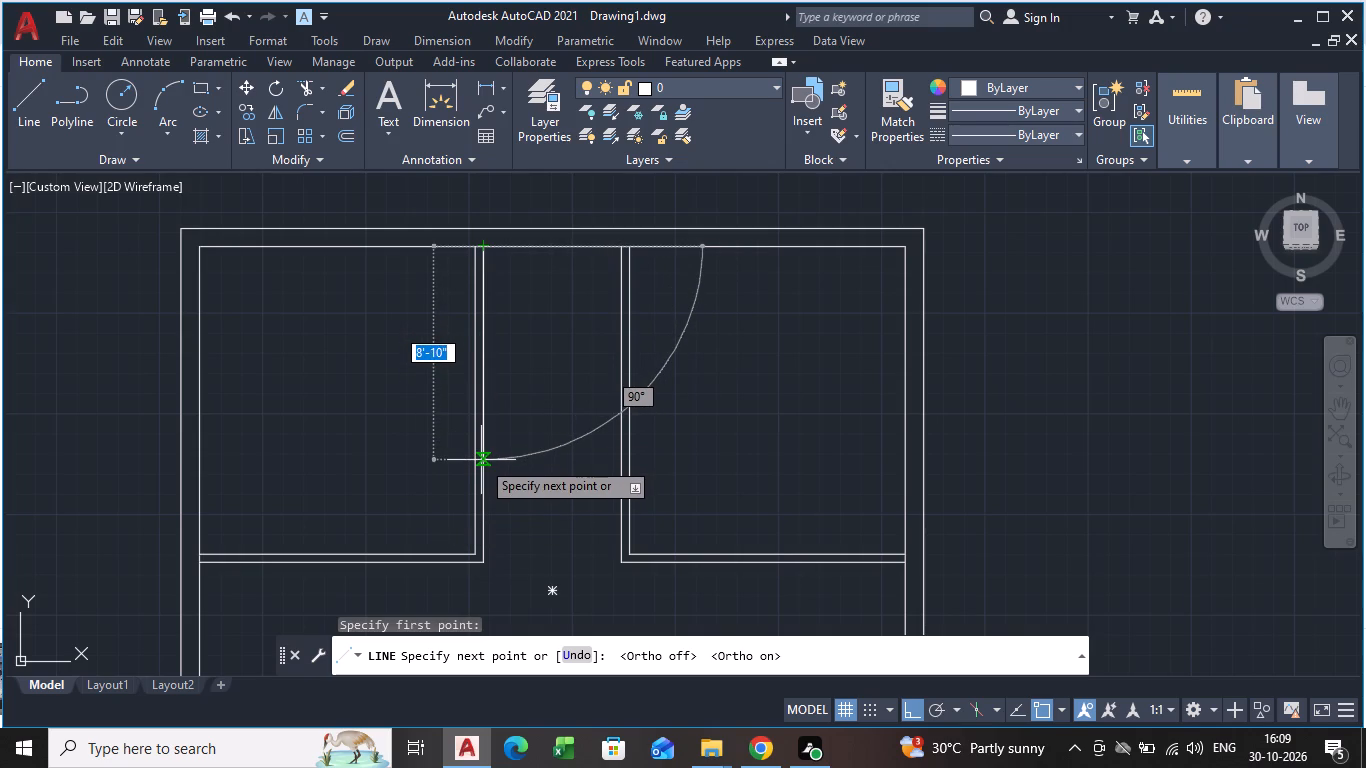
{"action": "type", "text": "9'"}
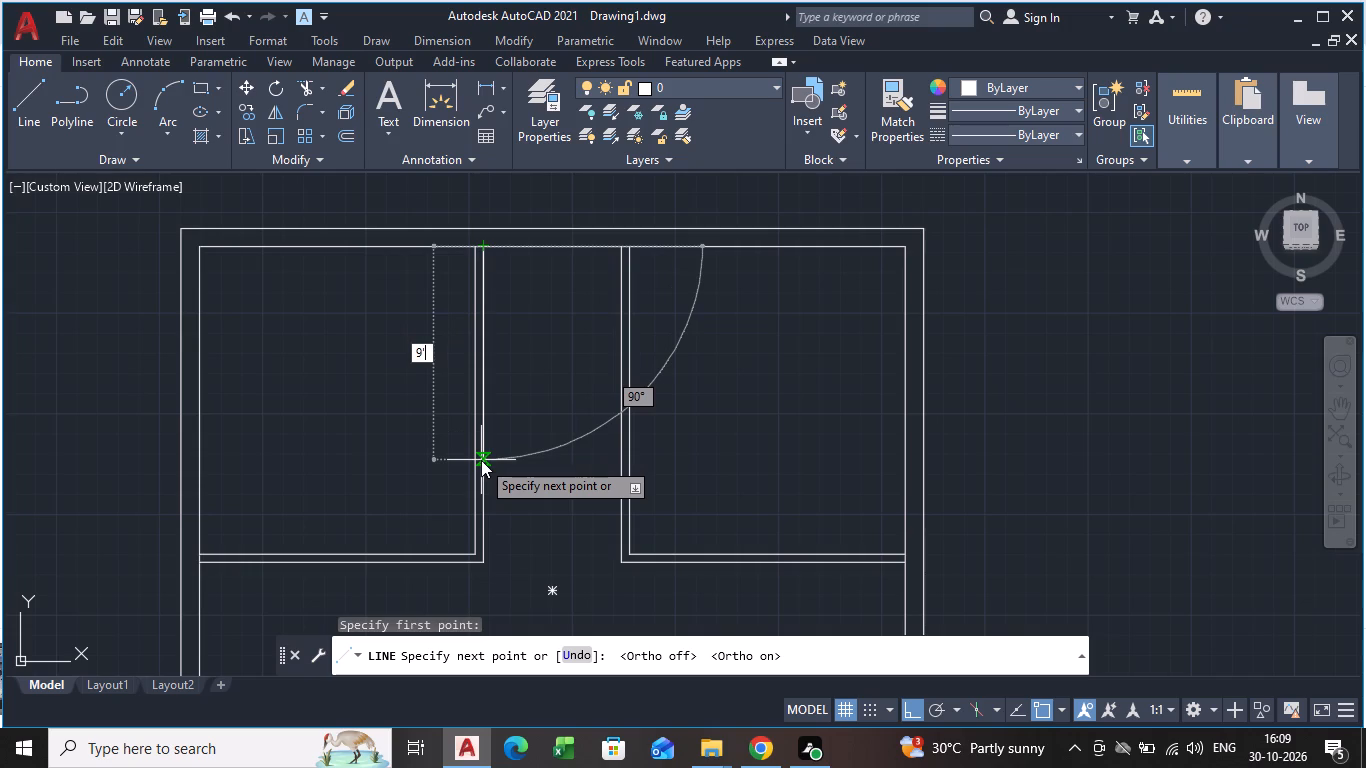
{"action": "key", "text": "Return"}
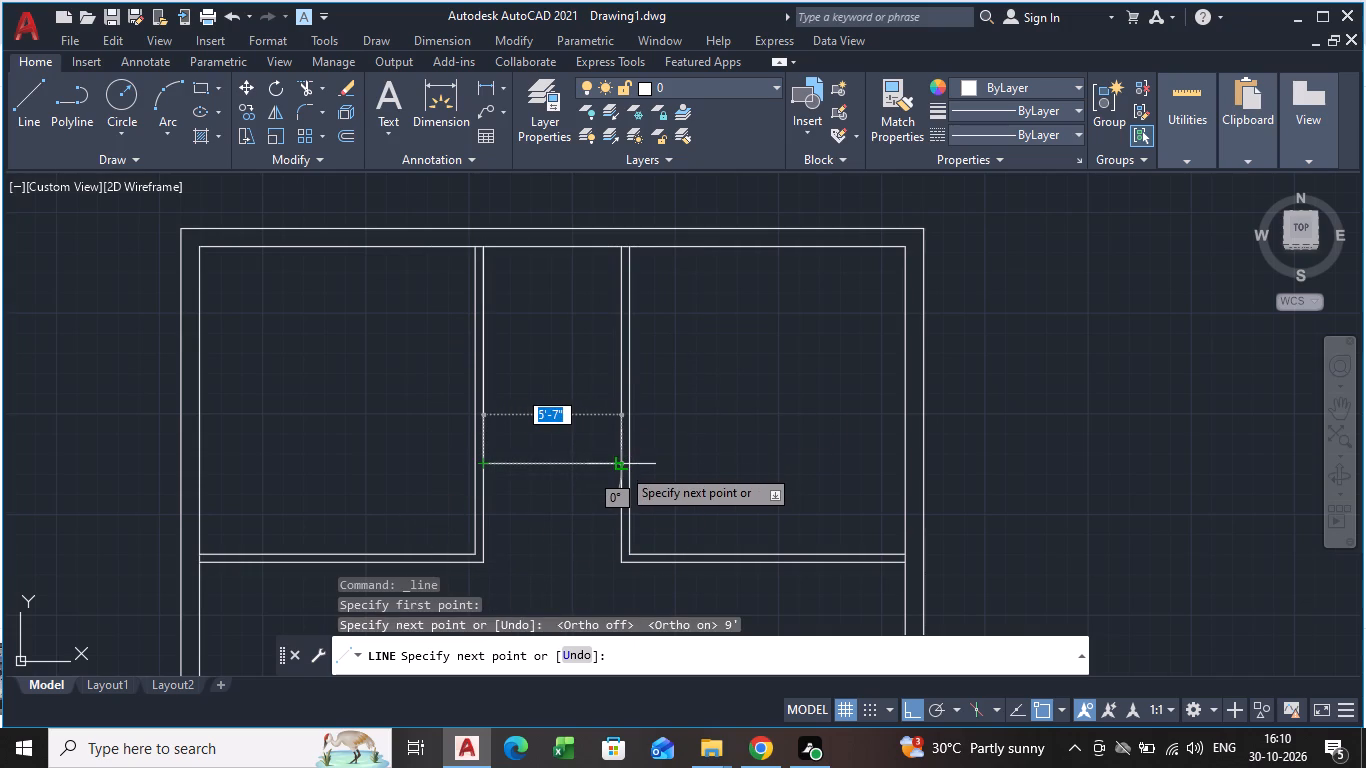
{"action": "key", "text": "ctrl+z"}
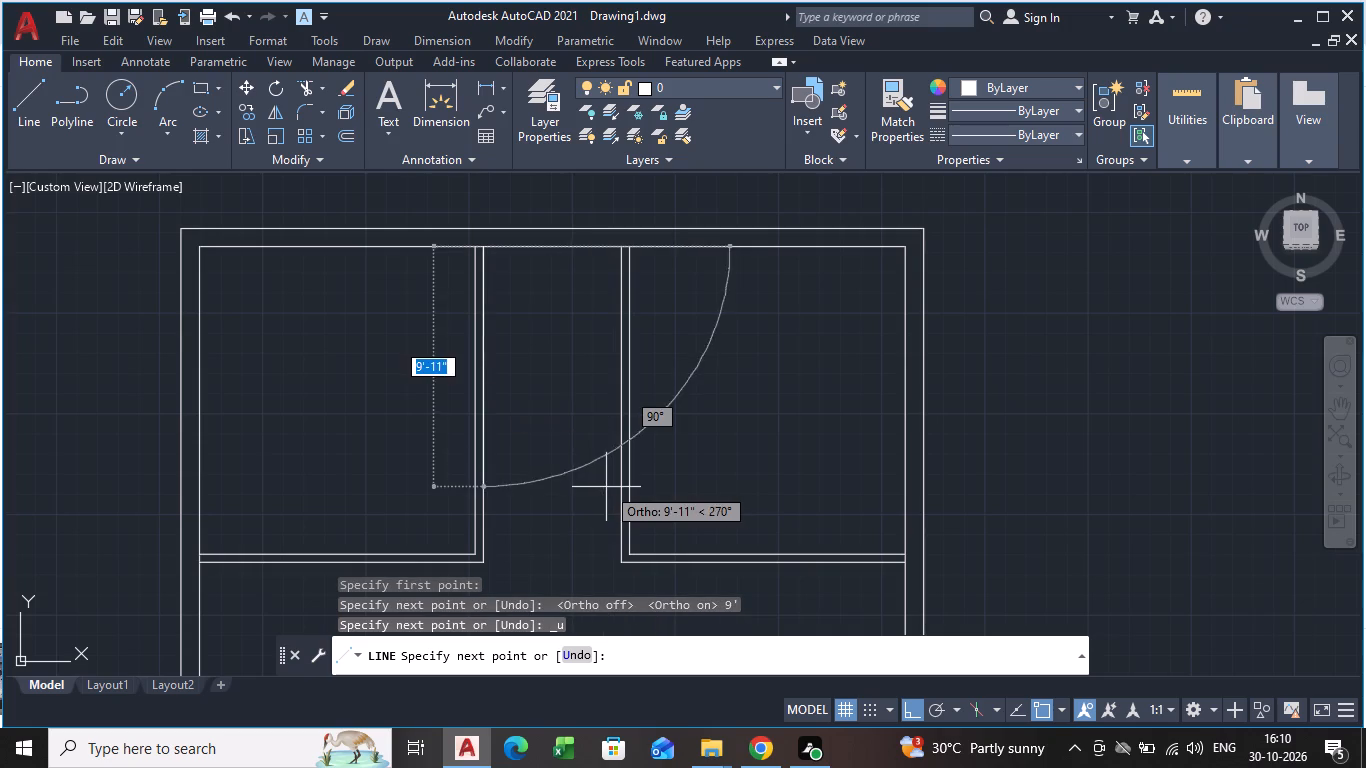
{"action": "type", "text": "8'"}
{"action": "key", "text": "Return"}
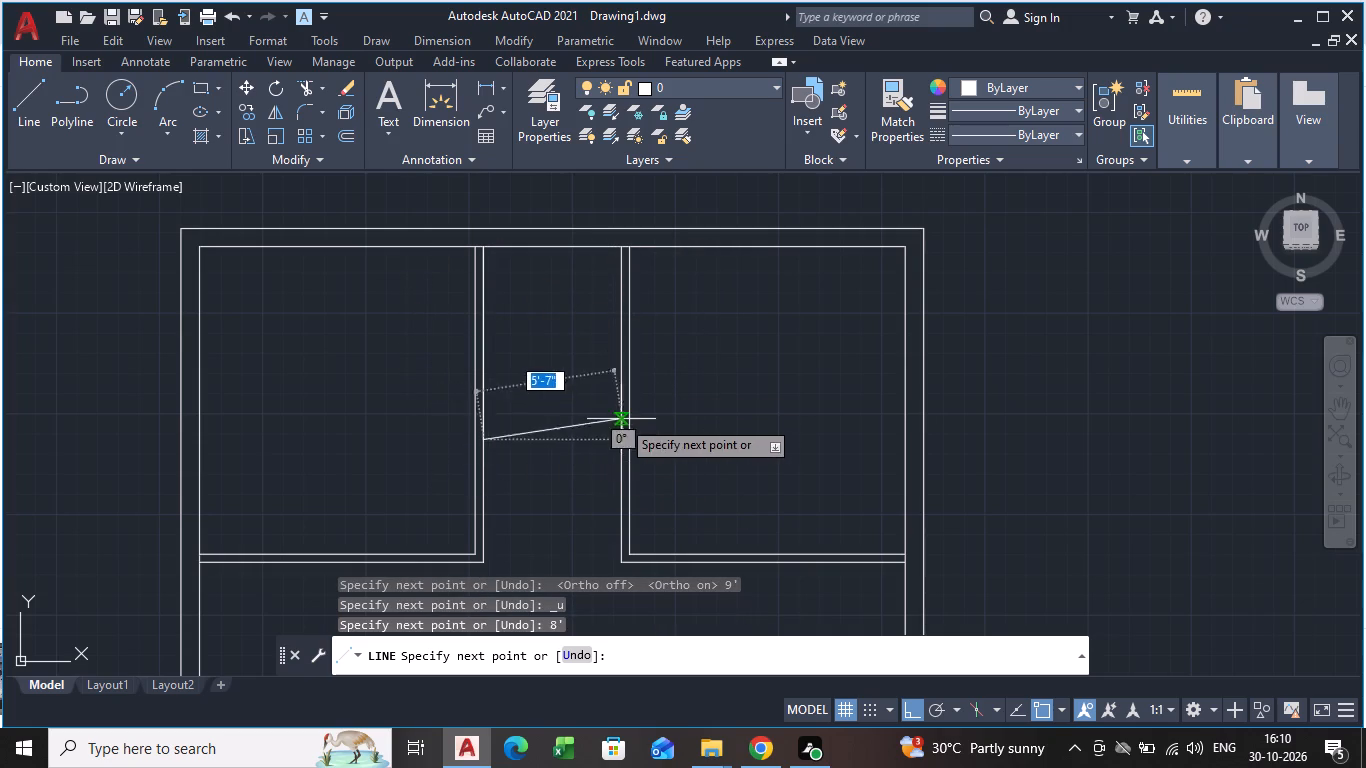
{"action": "scroll", "coordinate": [619, 430], "scroll_direction": "up", "scroll_amount": 3}
{"action": "left_click", "coordinate": [619, 471]}
{"action": "key", "text": "space"}
Measure from the left partition's lower passage-side corner up to the line across the passage with an aligned dimension, without placing it.
{"action": "scroll", "coordinate": [385, 385], "scroll_direction": "down", "scroll_amount": 4}
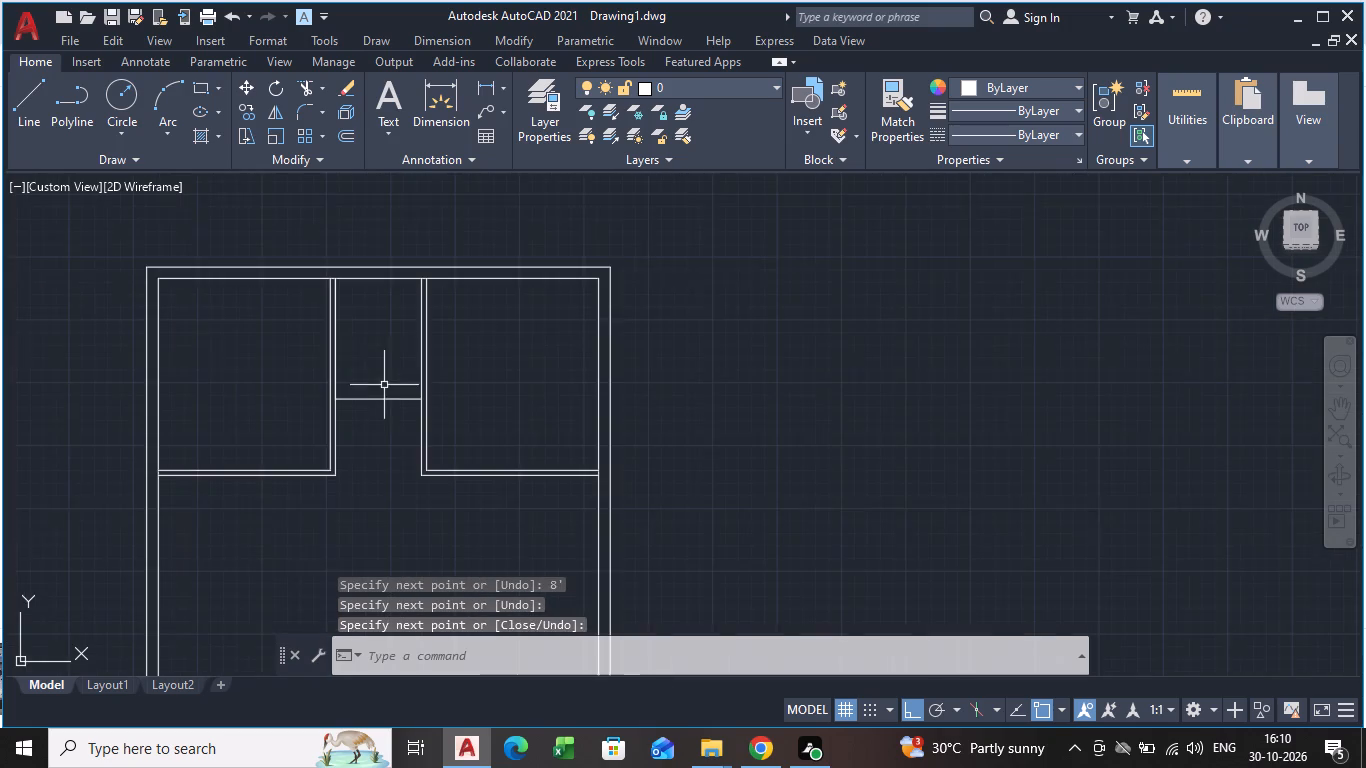
{"action": "scroll", "coordinate": [370, 453], "scroll_direction": "up", "scroll_amount": 3}
{"action": "type", "text": "DA"}
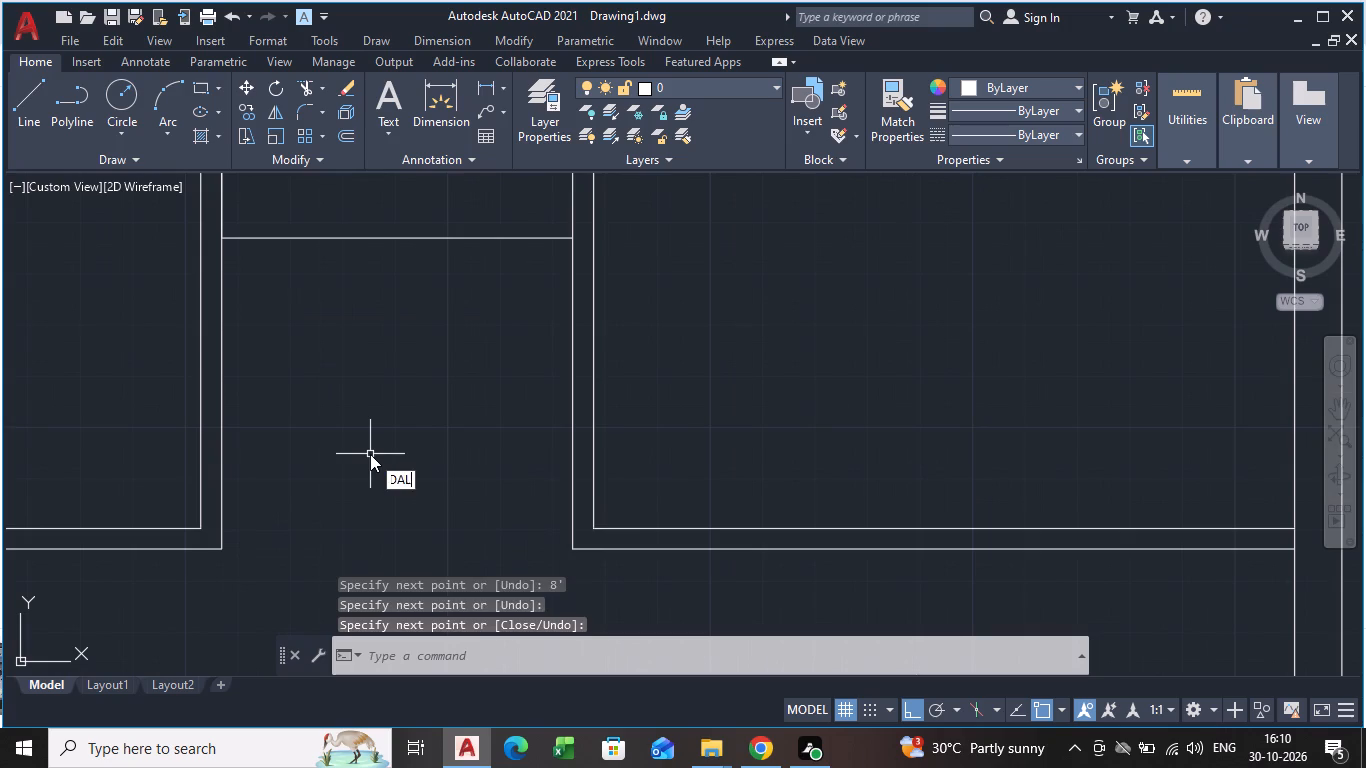
{"action": "key", "text": "l"}
{"action": "key", "text": "Return"}
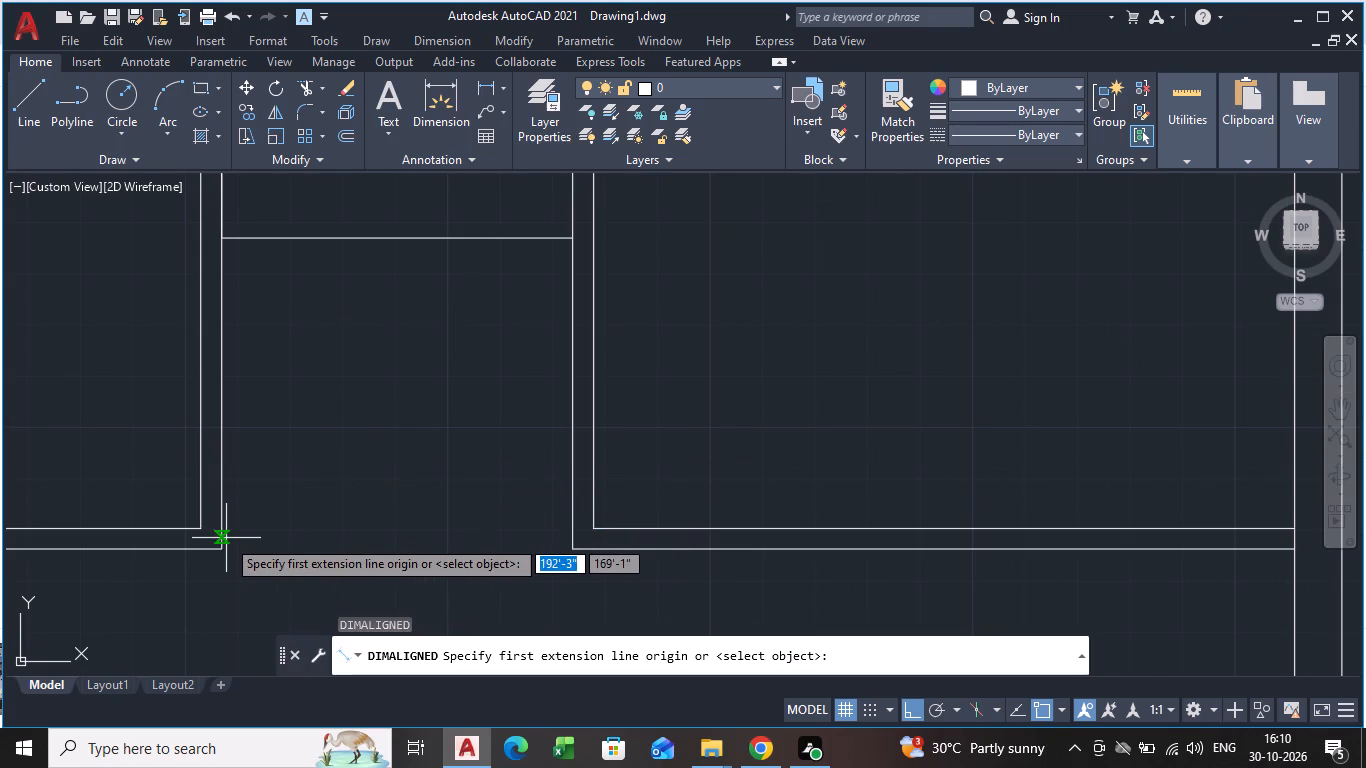
{"action": "left_click", "coordinate": [222, 545]}
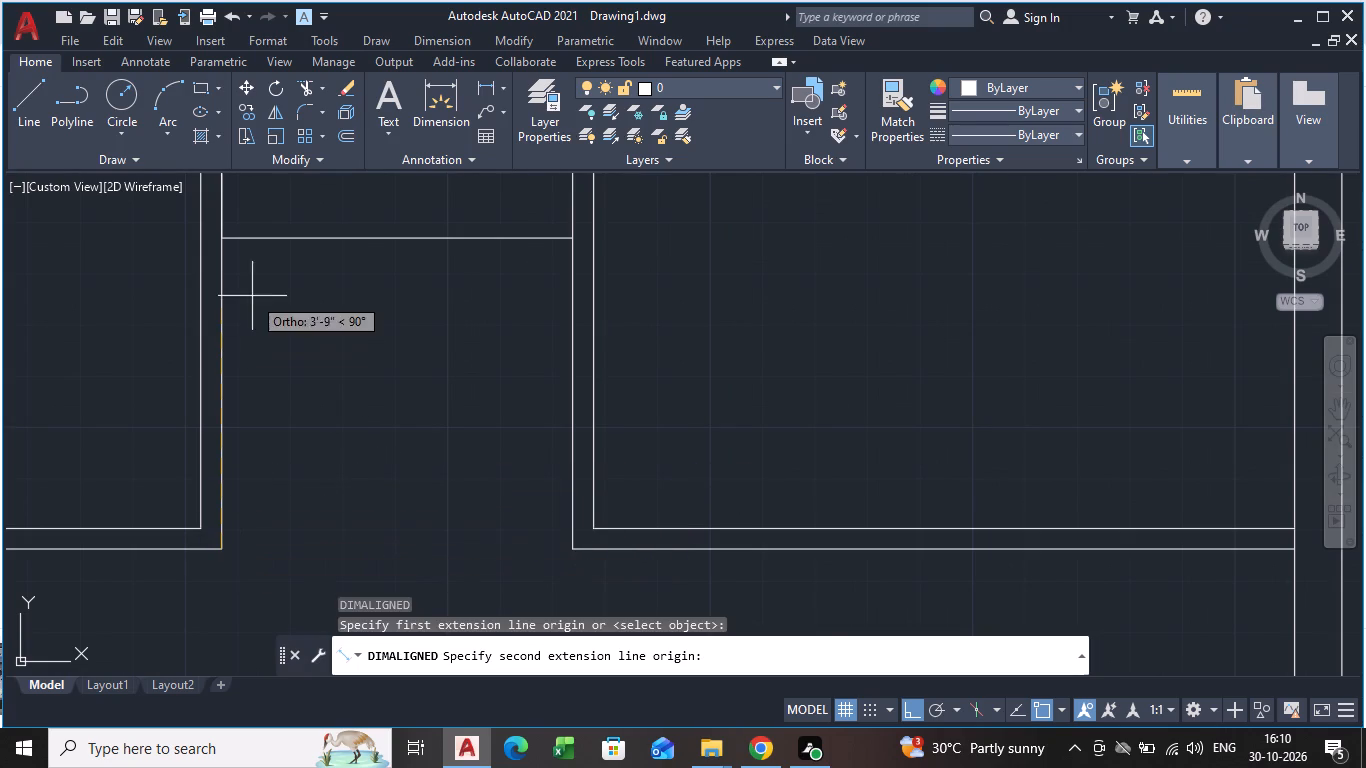
{"action": "left_click", "coordinate": [226, 237]}
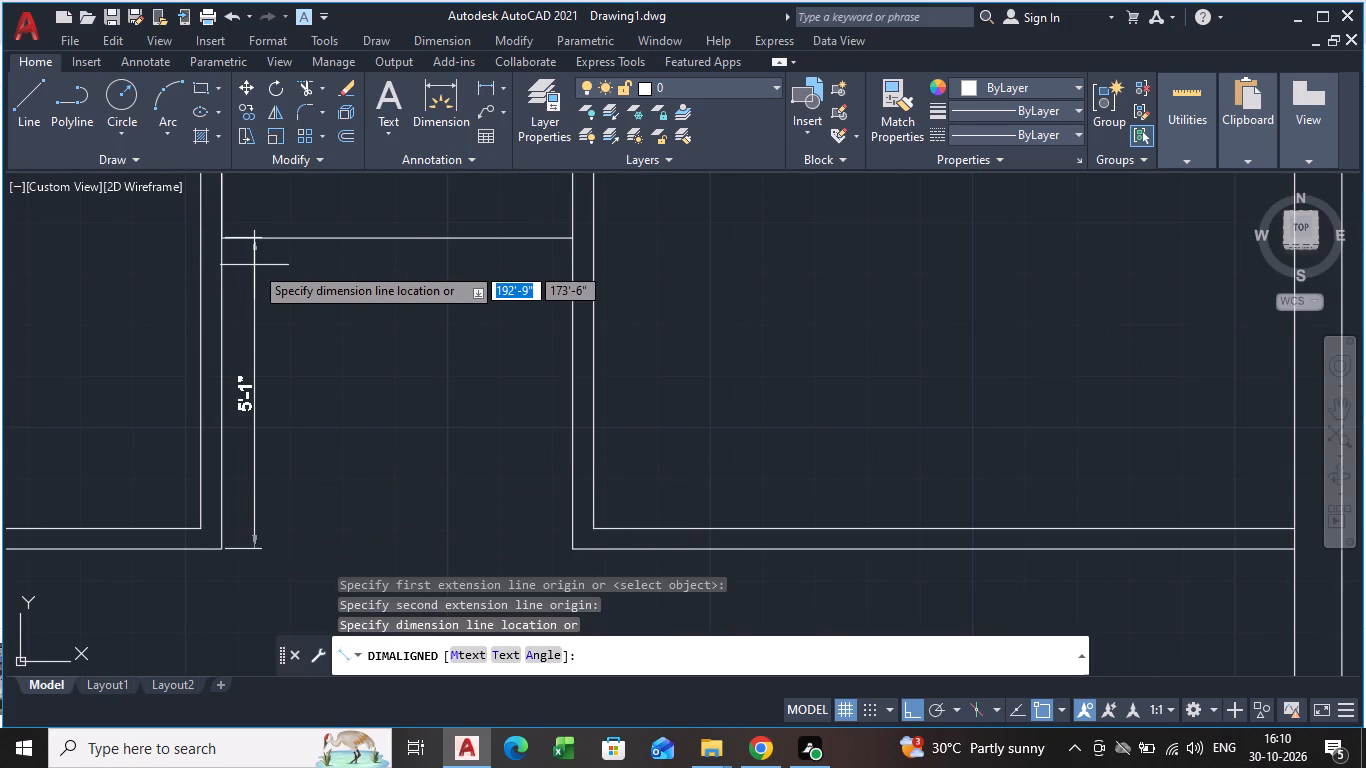
{"action": "key", "text": "Escape"}
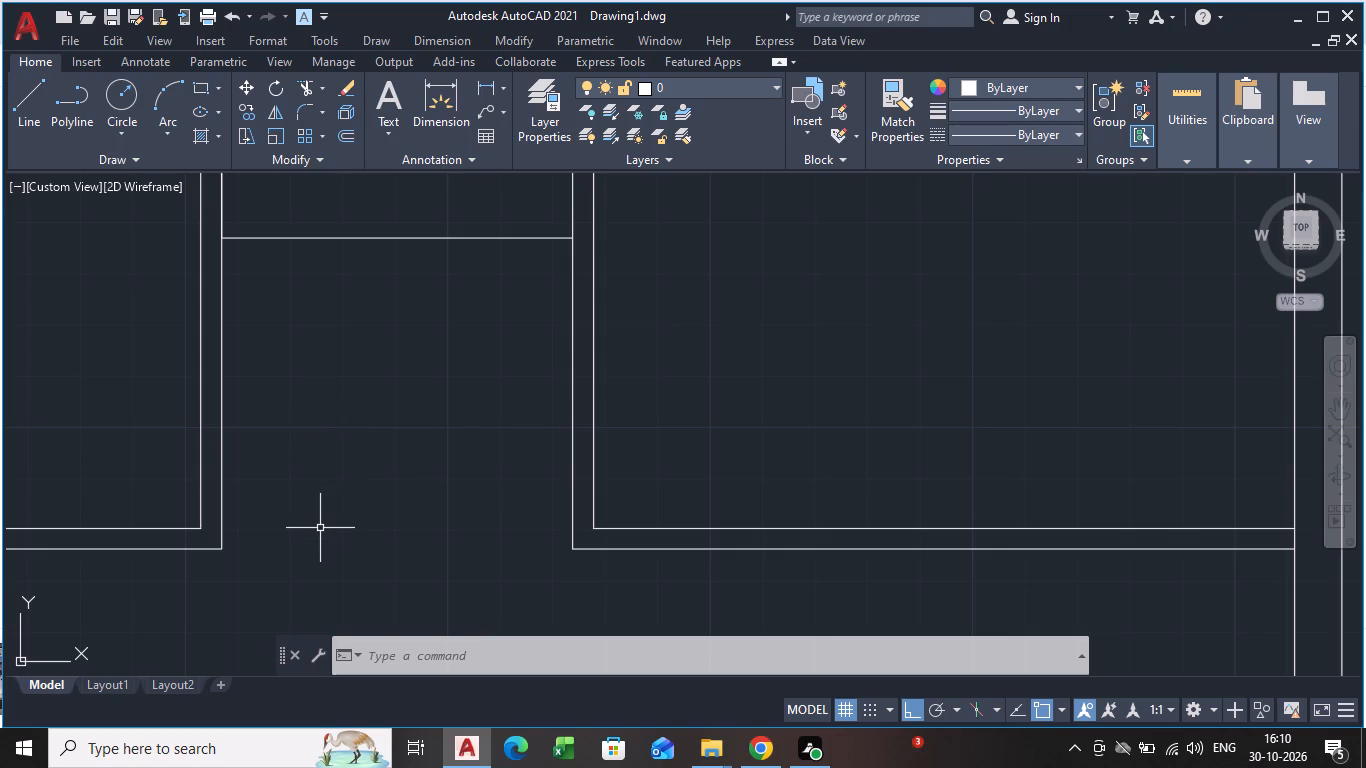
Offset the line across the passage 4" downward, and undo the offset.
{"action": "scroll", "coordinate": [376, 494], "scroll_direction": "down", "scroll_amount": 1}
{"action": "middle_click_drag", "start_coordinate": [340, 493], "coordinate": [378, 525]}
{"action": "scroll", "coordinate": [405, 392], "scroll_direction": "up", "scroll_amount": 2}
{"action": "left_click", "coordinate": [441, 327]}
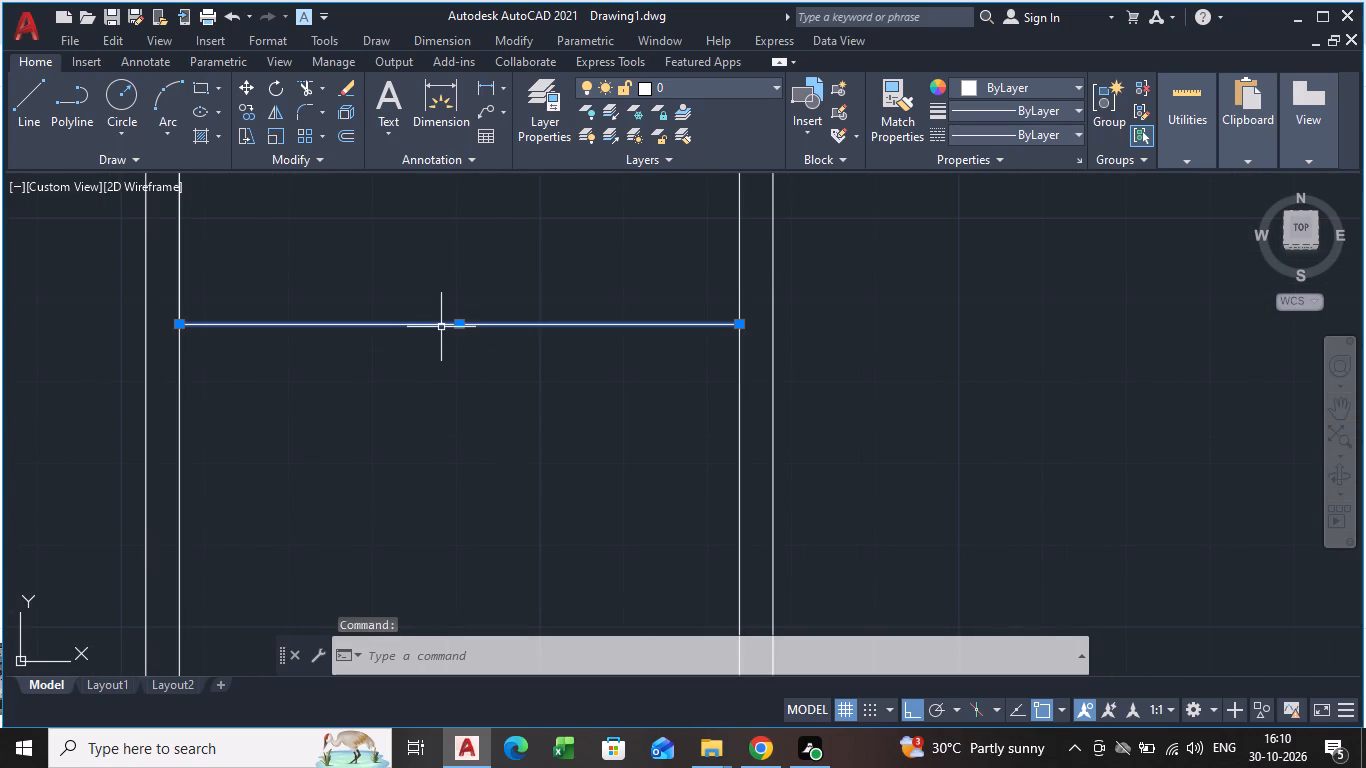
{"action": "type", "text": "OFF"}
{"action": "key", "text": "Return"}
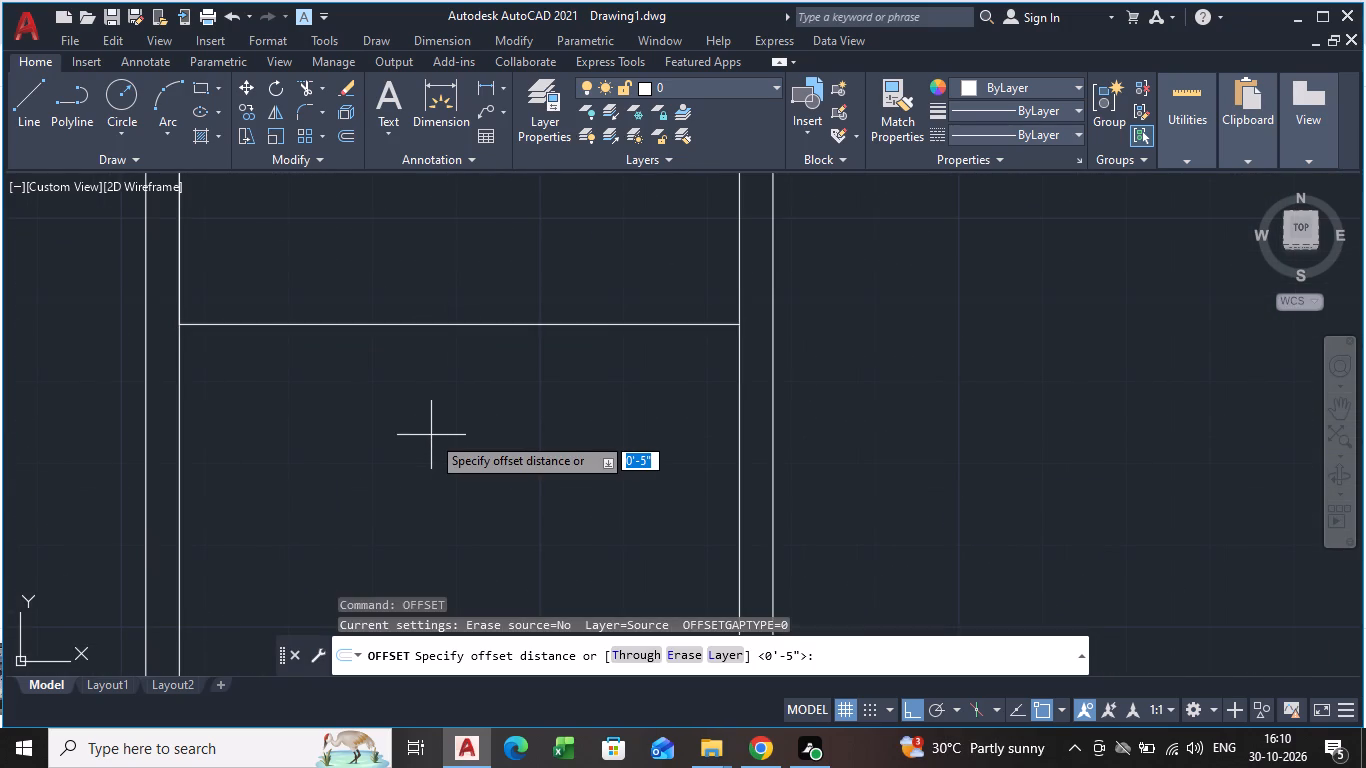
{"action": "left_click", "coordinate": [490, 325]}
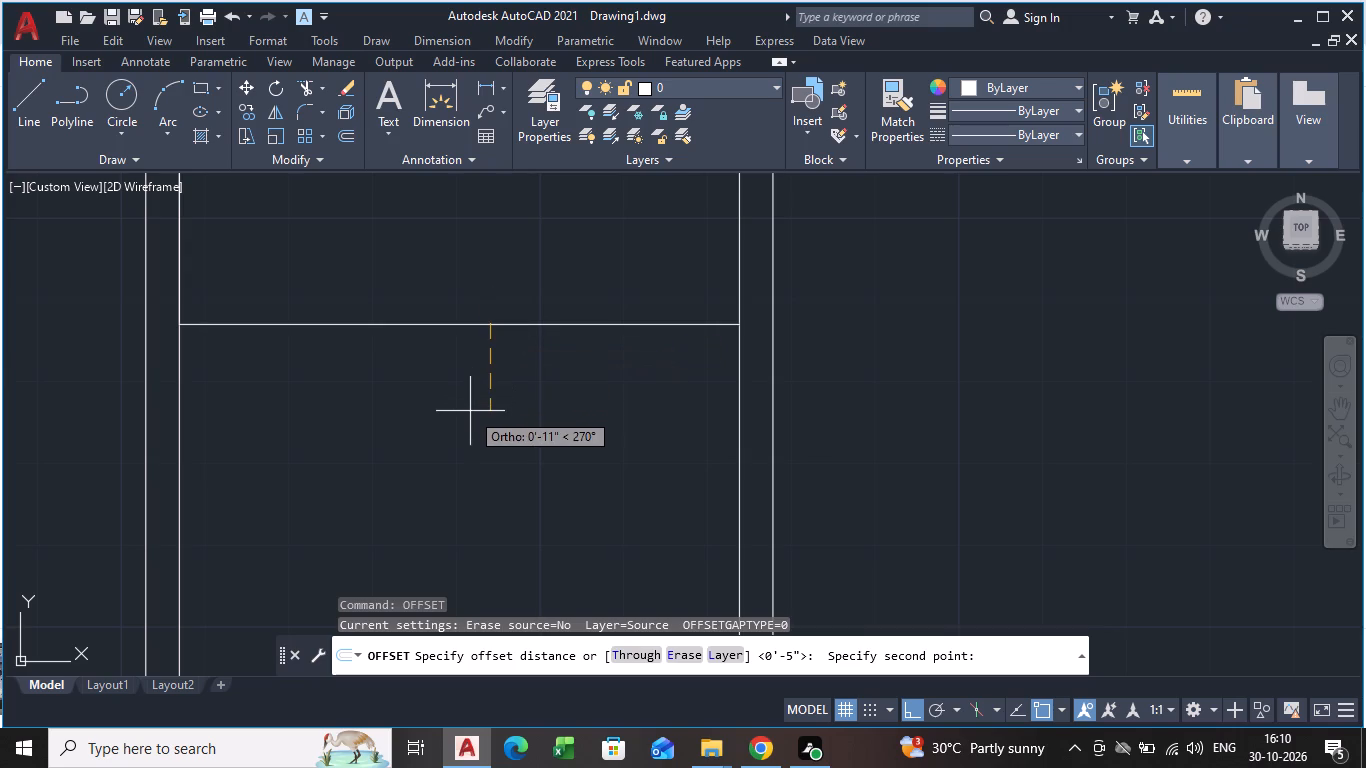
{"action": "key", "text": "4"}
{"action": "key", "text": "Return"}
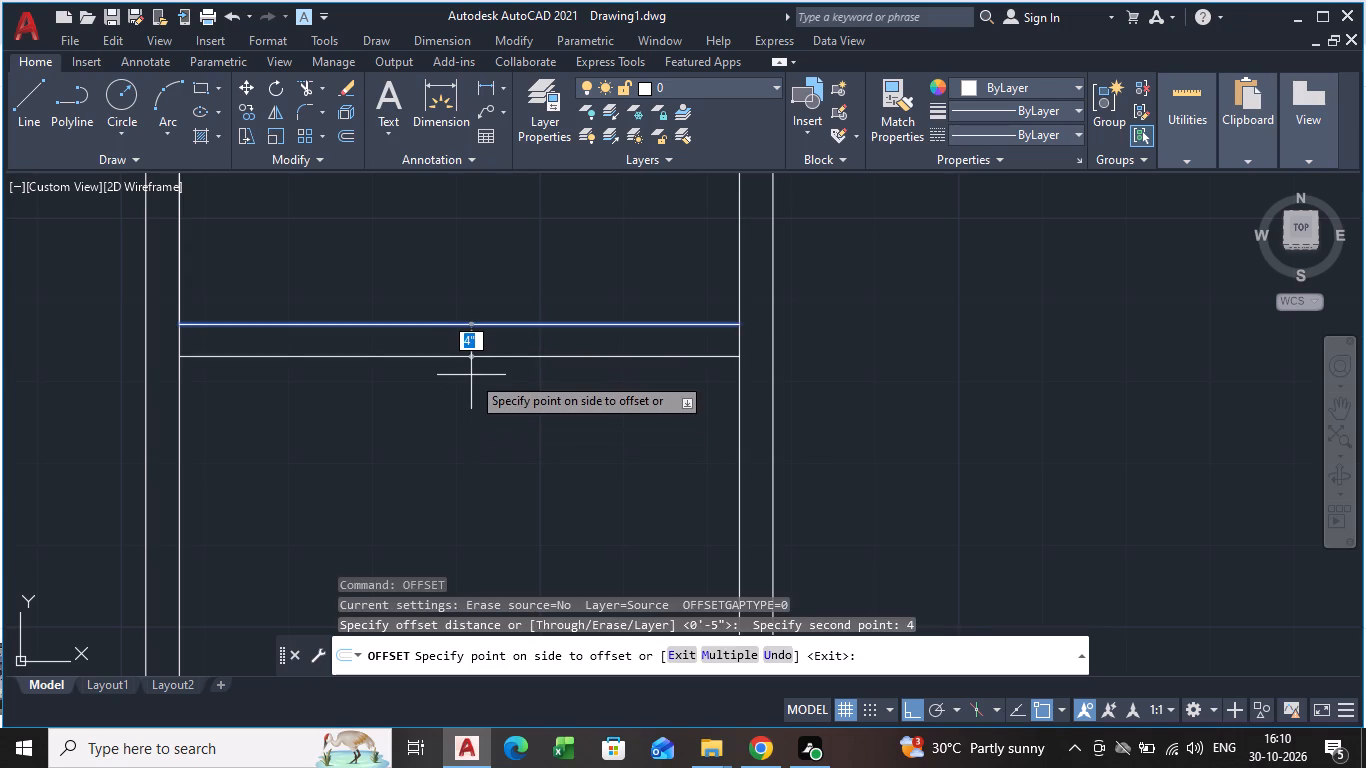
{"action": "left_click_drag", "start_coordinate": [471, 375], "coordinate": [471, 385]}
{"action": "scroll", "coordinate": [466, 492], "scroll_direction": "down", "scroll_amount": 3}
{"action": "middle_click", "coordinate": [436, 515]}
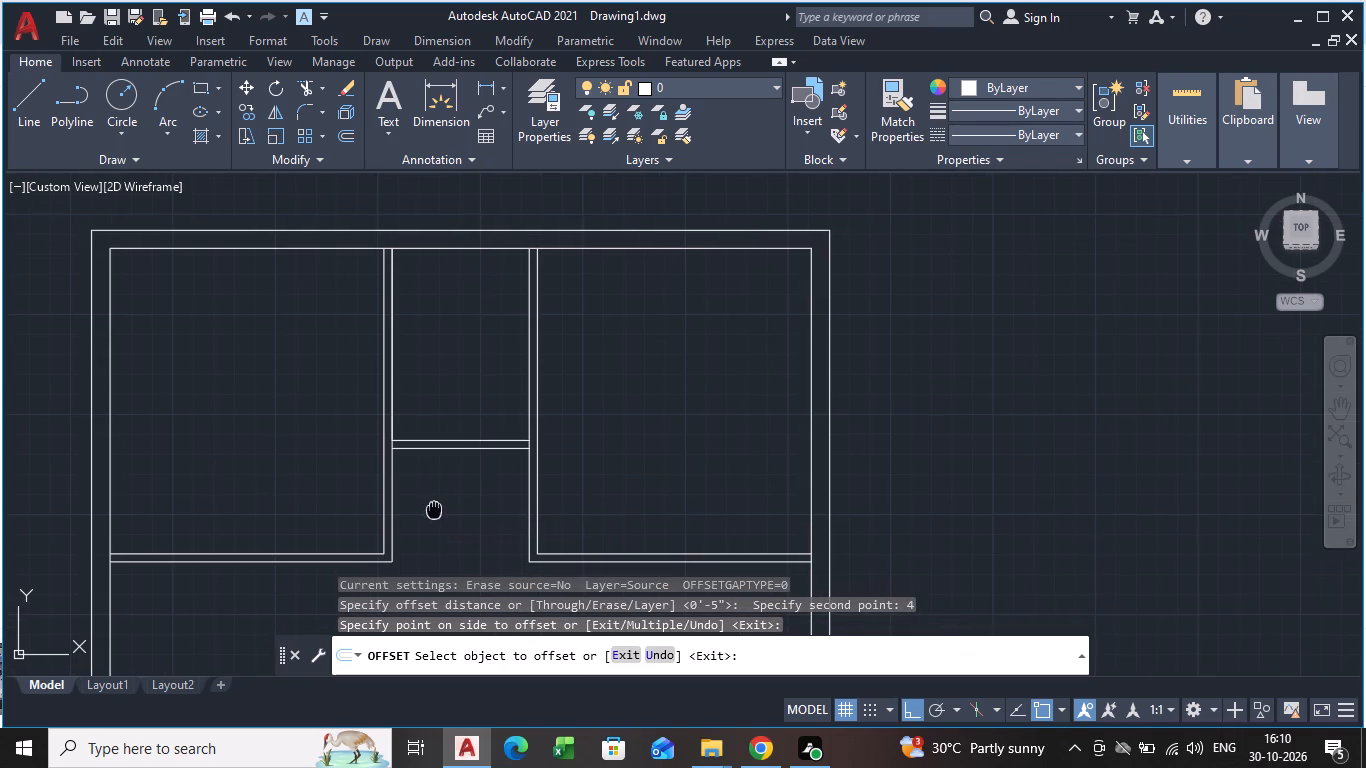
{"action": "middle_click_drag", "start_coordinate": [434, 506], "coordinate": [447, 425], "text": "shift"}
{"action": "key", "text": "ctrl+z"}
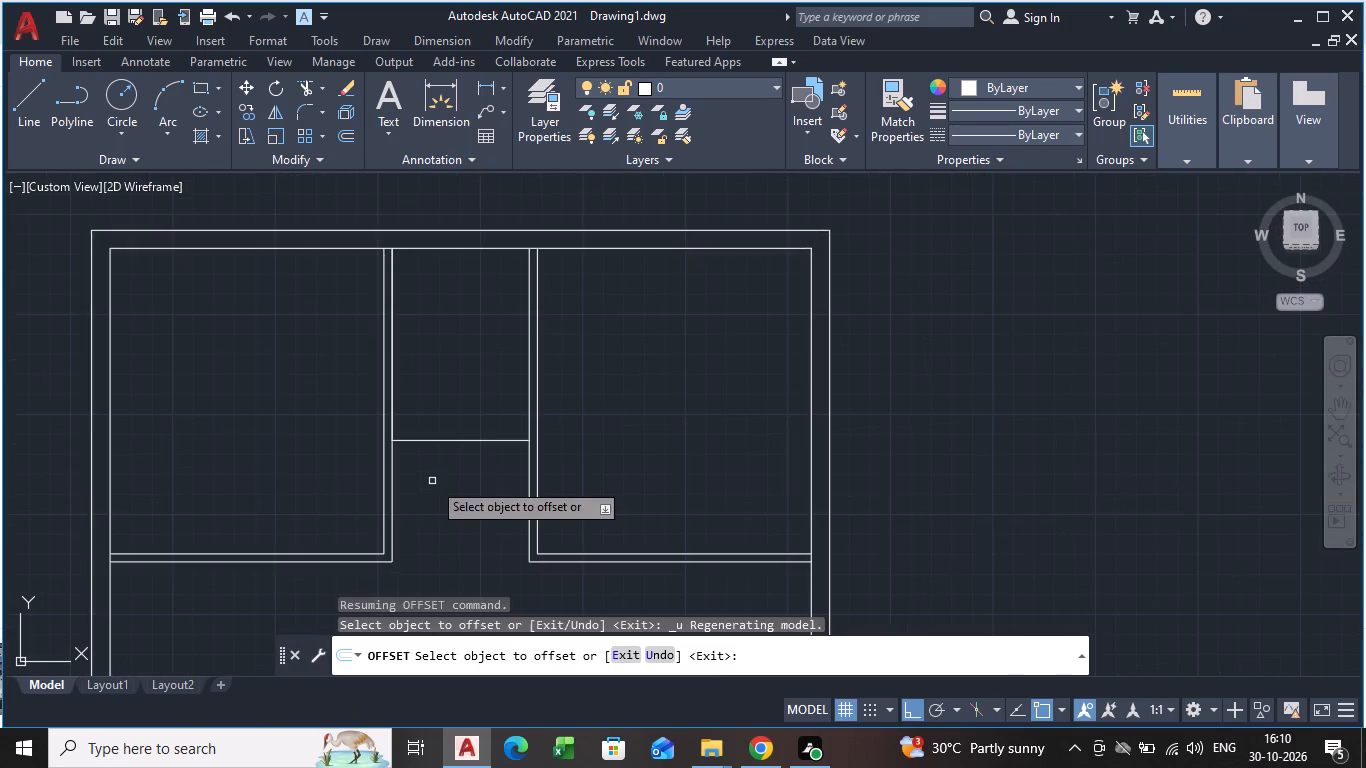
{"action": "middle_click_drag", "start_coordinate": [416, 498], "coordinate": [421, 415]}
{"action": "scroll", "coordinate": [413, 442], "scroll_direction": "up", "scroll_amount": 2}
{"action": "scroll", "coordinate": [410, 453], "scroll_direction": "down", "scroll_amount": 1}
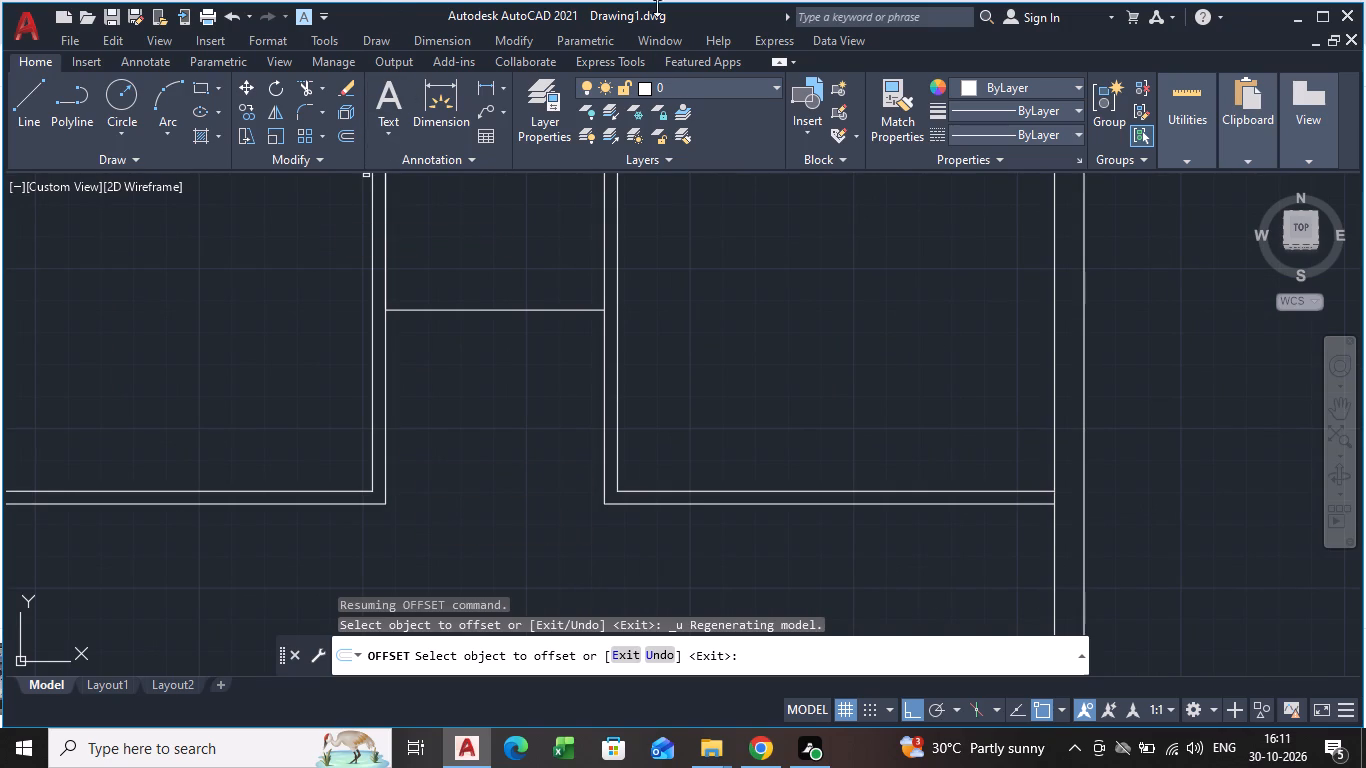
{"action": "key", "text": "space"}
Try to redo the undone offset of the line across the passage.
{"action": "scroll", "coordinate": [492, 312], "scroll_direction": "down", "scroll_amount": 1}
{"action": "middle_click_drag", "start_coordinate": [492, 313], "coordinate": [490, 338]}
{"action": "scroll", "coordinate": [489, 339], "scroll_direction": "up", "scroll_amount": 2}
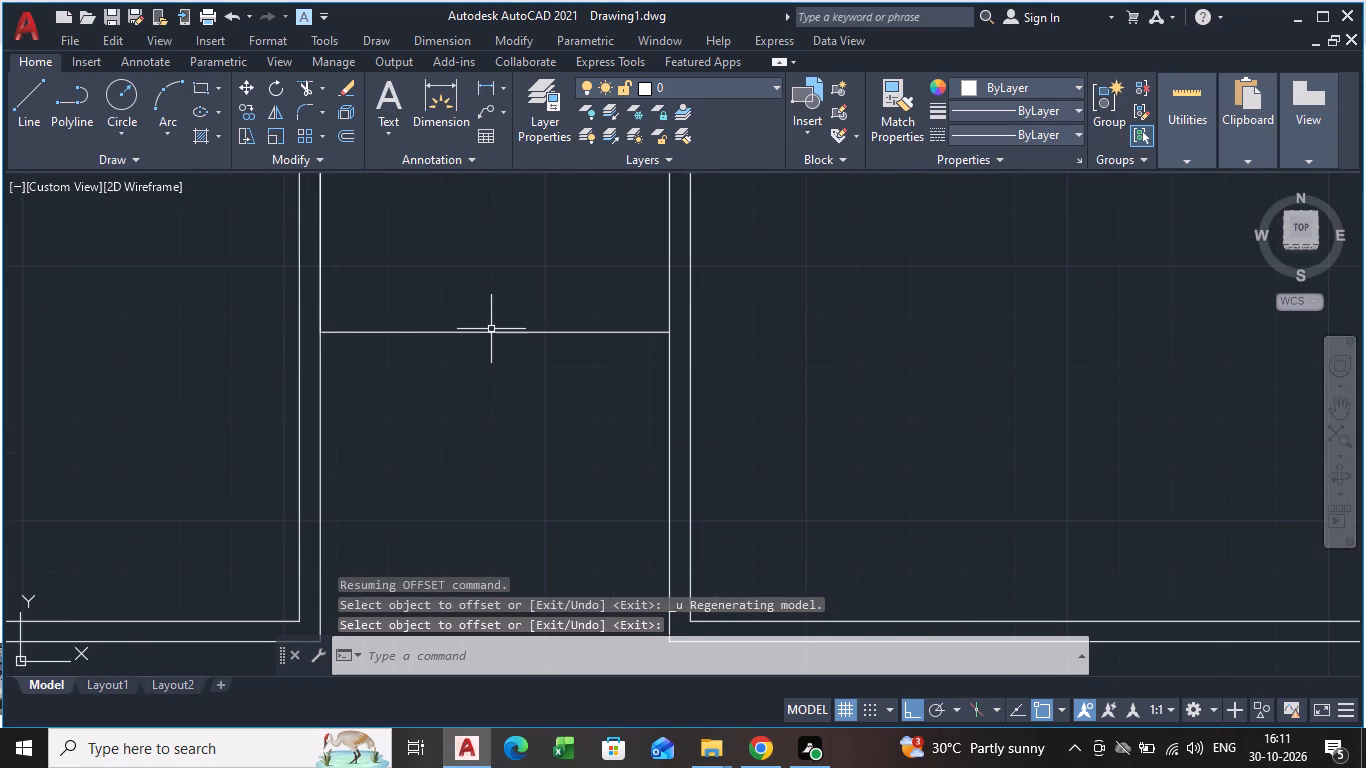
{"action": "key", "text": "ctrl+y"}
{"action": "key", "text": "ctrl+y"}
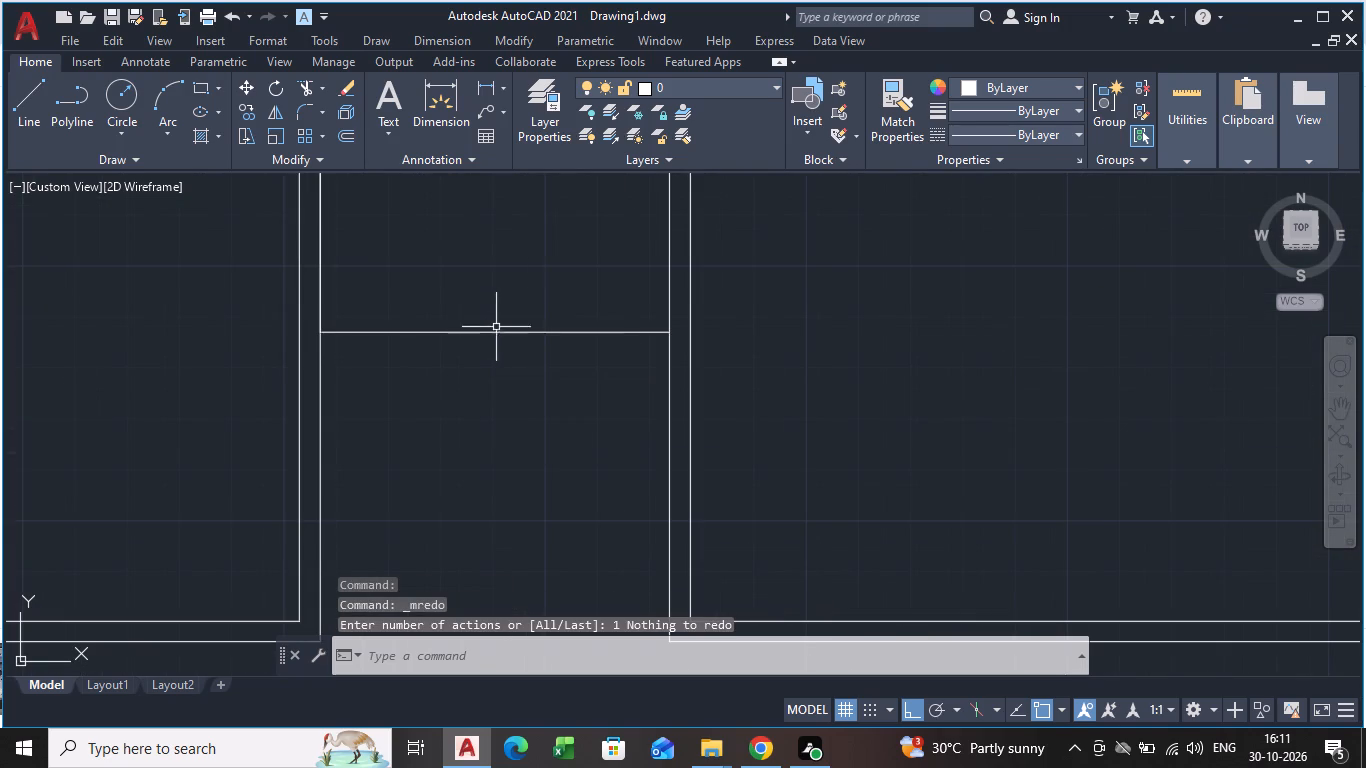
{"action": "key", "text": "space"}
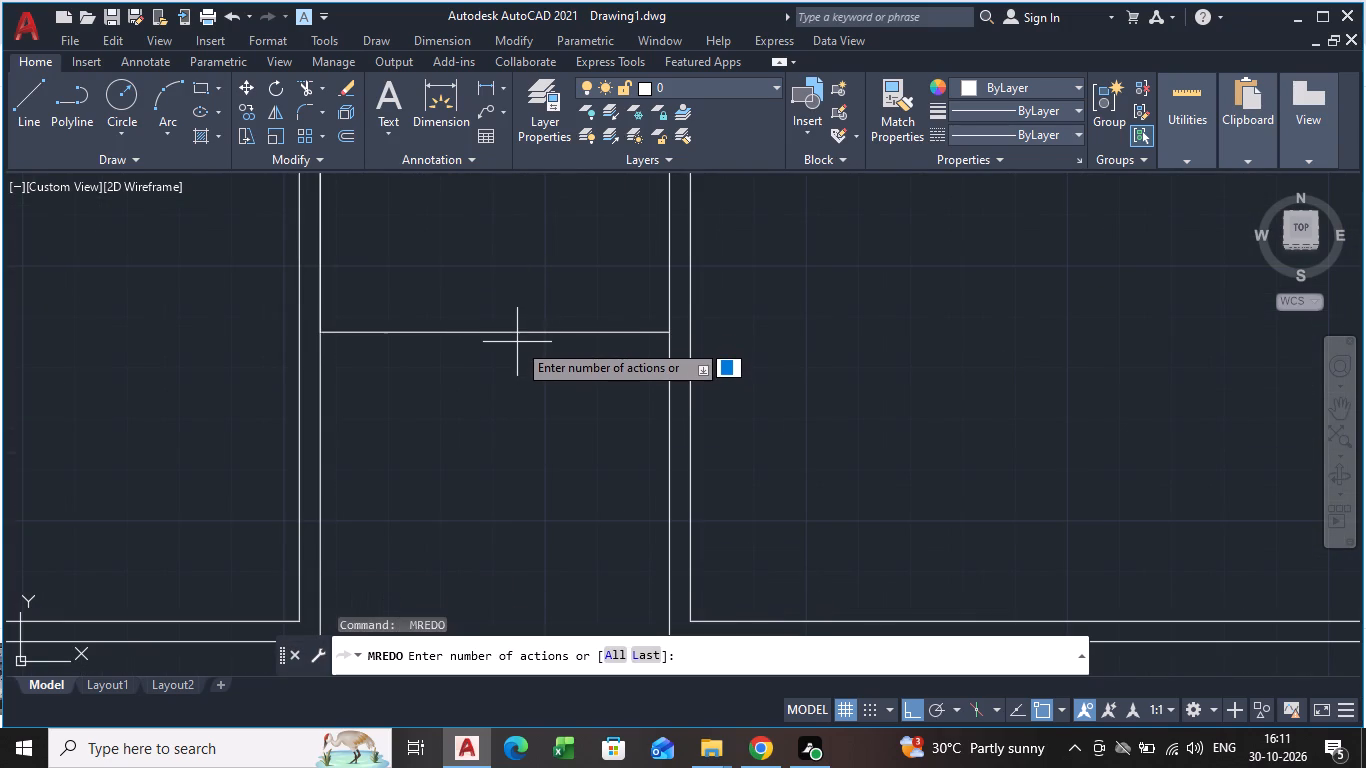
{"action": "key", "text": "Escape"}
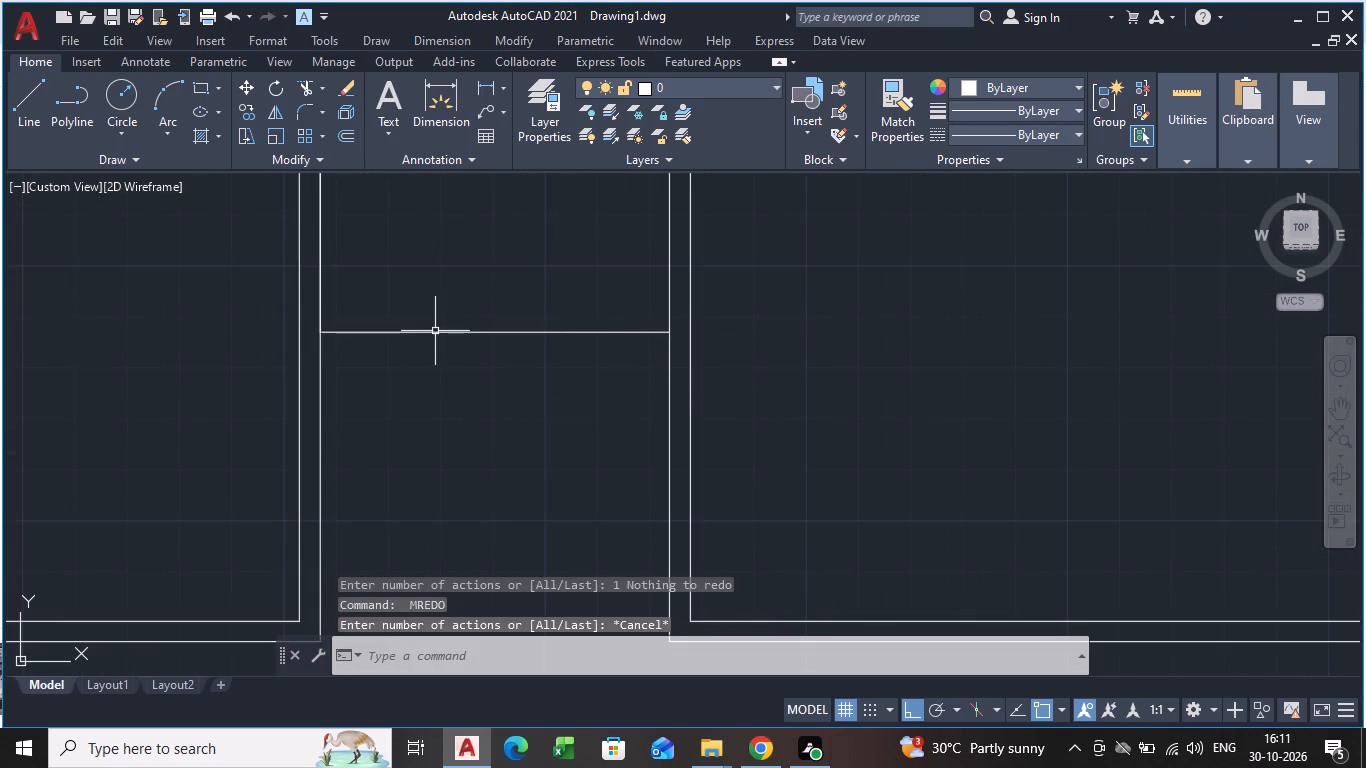
Offset the line across the passage 4" downward to form the cross partition.
{"action": "left_click", "coordinate": [435, 331]}
{"action": "type", "text": "OFF"}
{"action": "key", "text": "Return"}
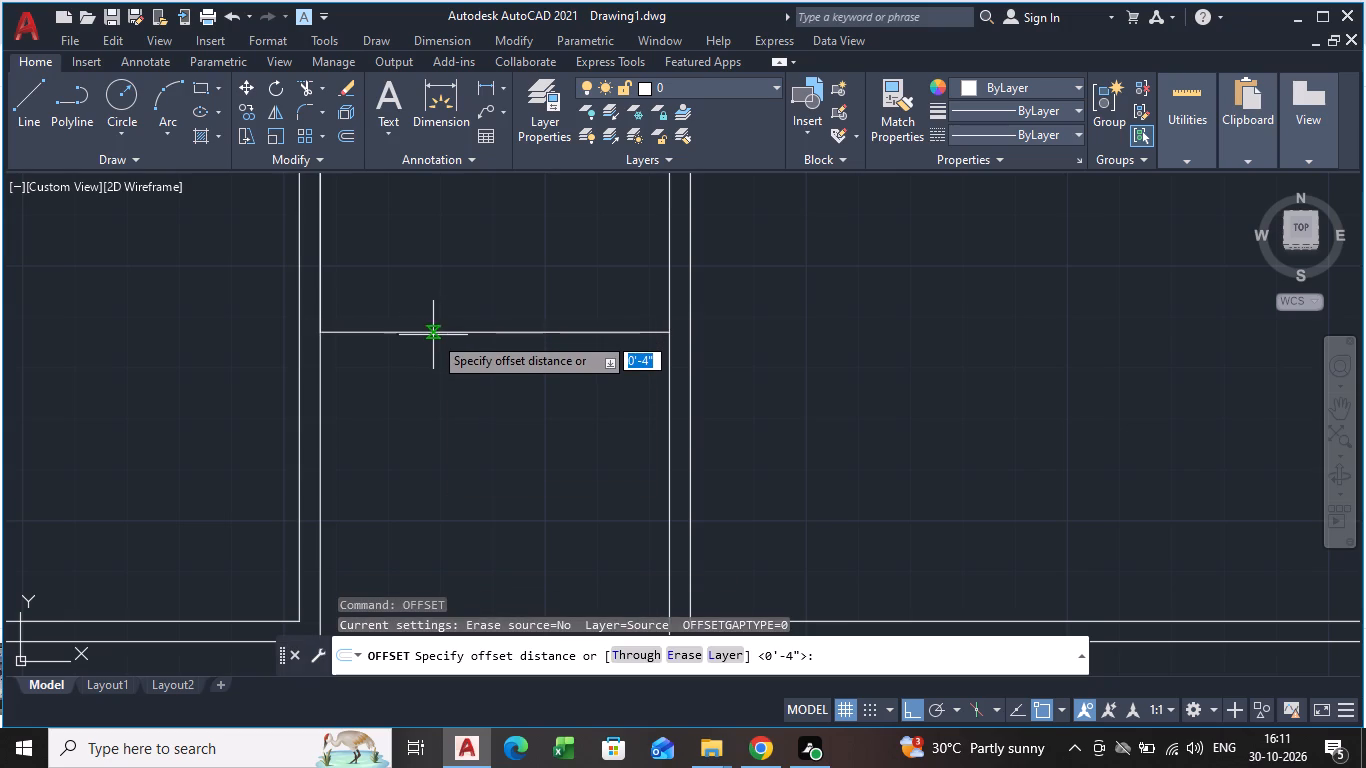
{"action": "left_click", "coordinate": [432, 332]}
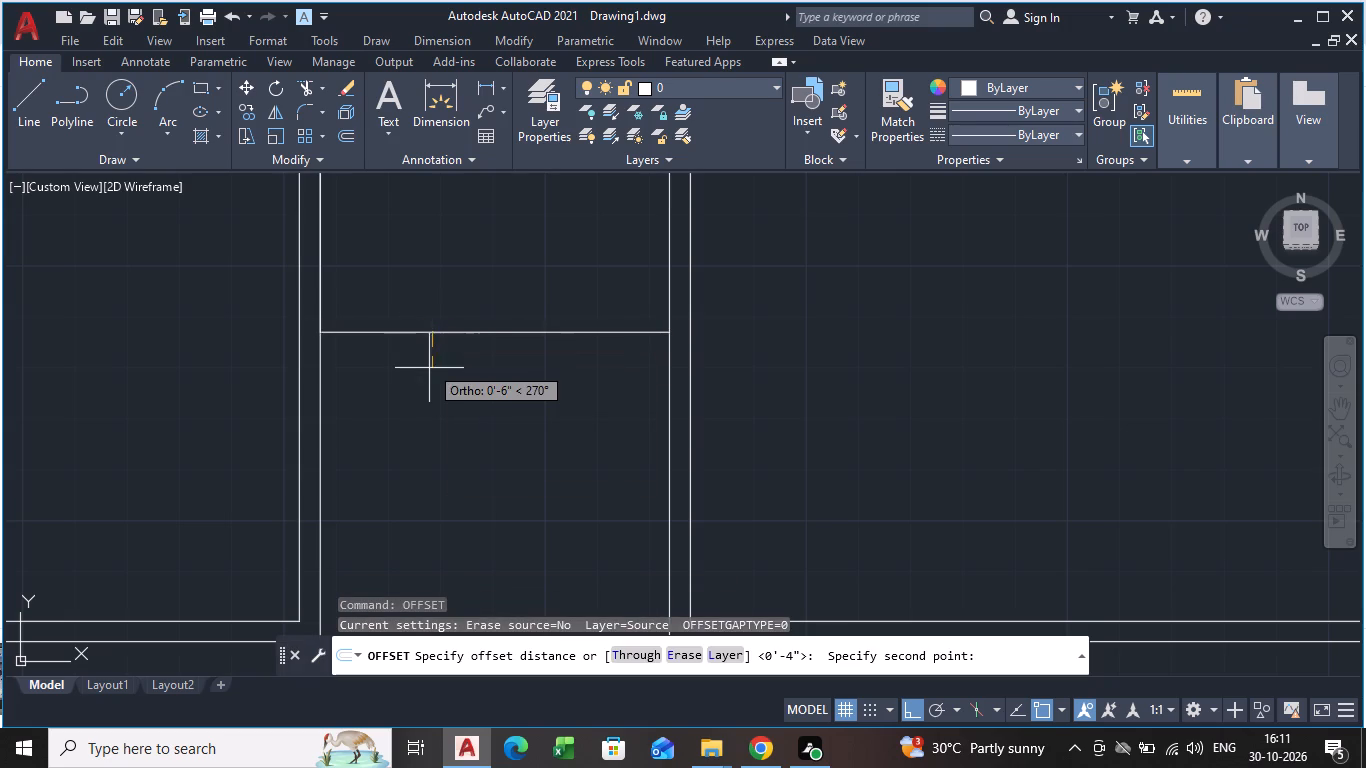
{"action": "key", "text": "4"}
{"action": "key", "text": "Return"}
{"action": "left_click", "coordinate": [427, 376]}
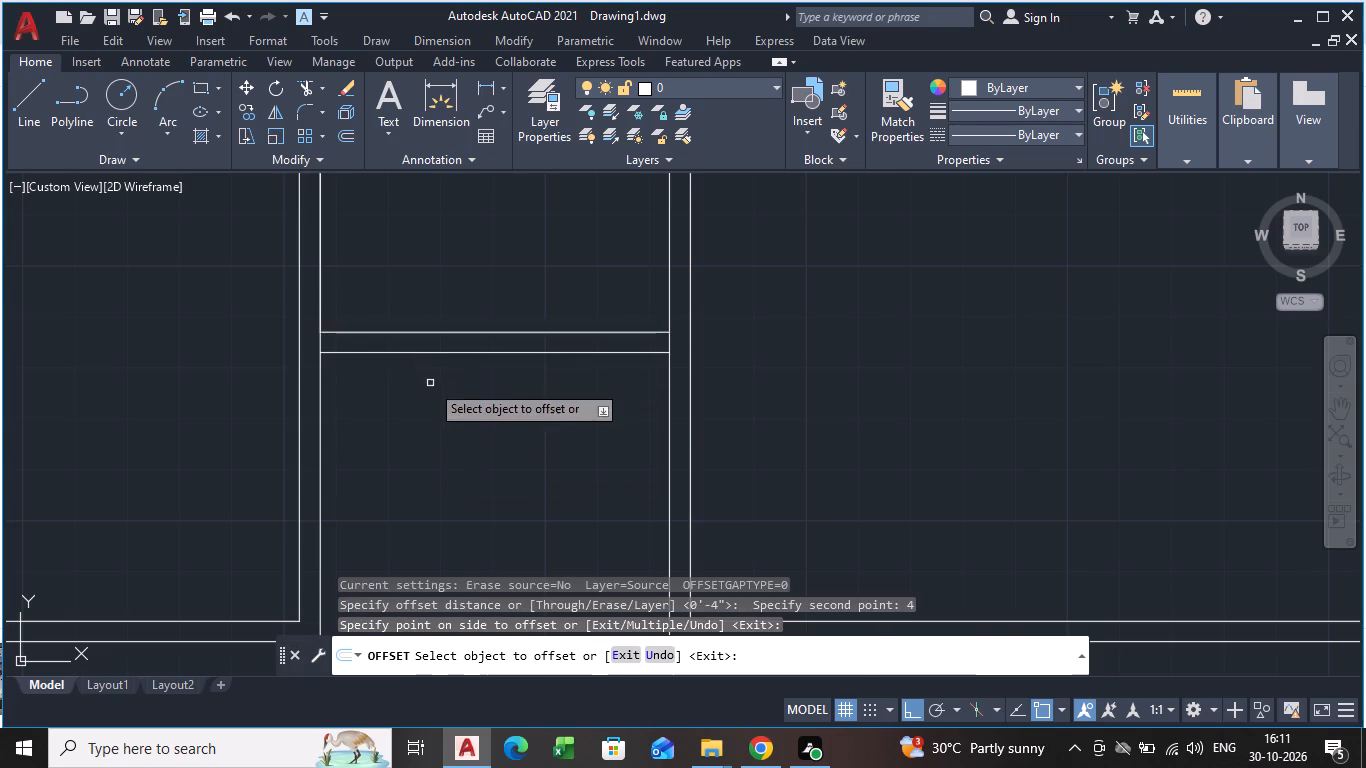
{"action": "scroll", "coordinate": [370, 460], "scroll_direction": "down", "scroll_amount": 1}
{"action": "middle_click_drag", "start_coordinate": [369, 460], "coordinate": [365, 395]}
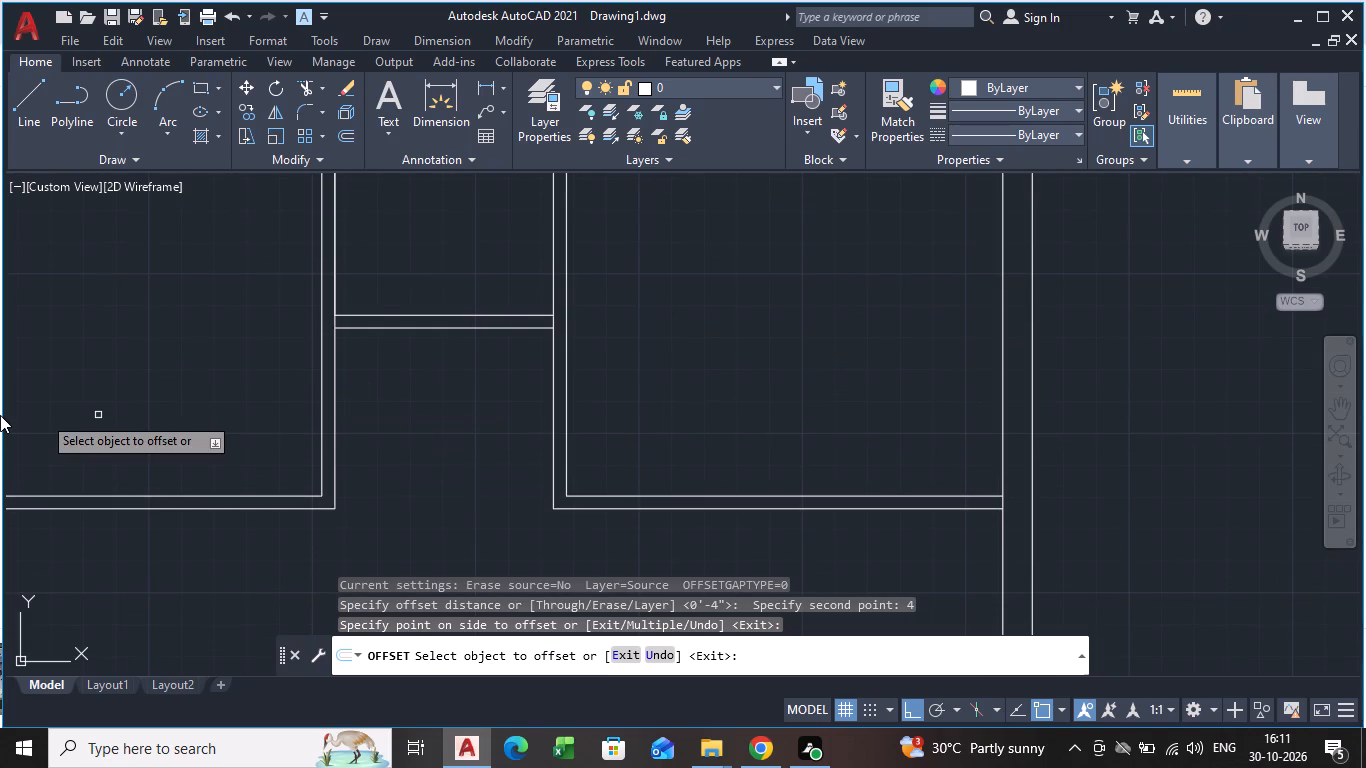
{"action": "key", "text": "space"}
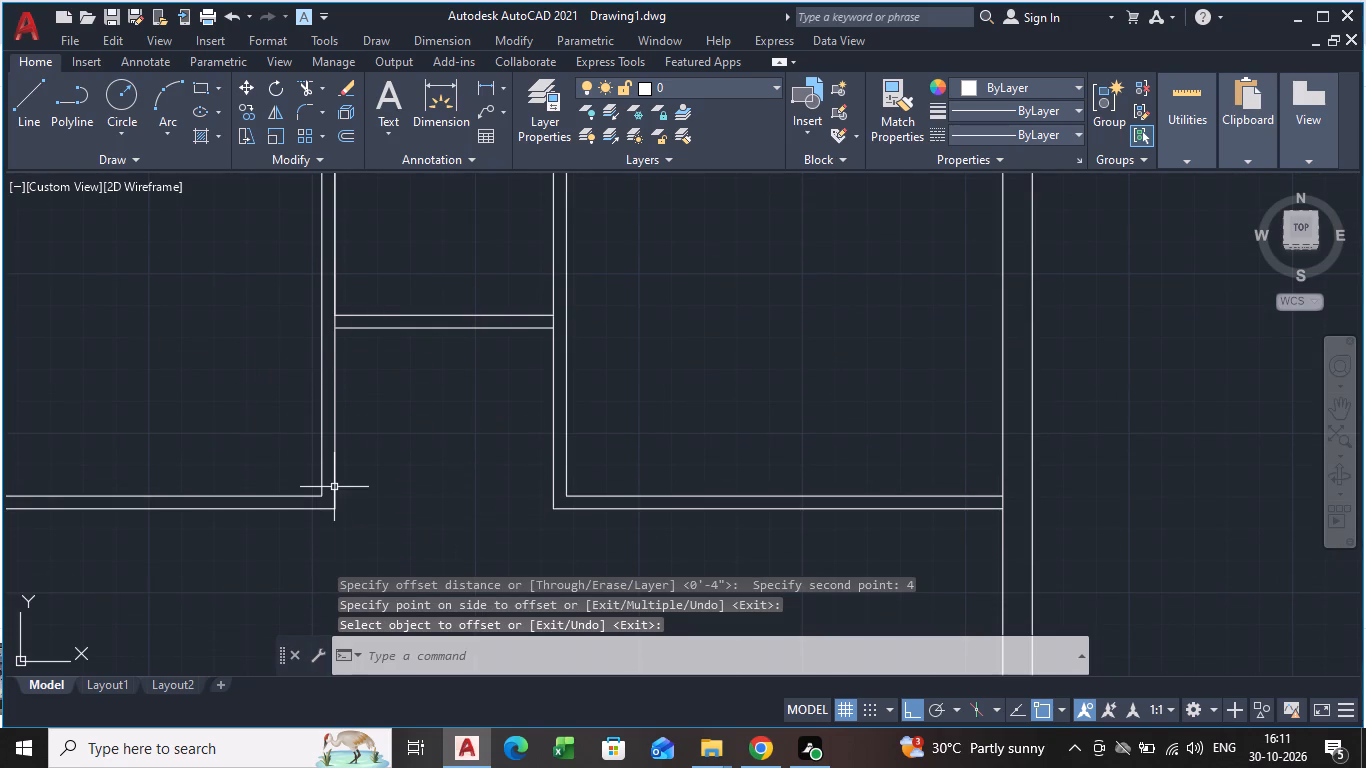
Draw a line from the left room's lower passage-side inner corner across its partition and the passage to the right room's matching inner corner.
{"action": "scroll", "coordinate": [350, 543], "scroll_direction": "up", "scroll_amount": 1}
{"action": "key", "text": "l"}
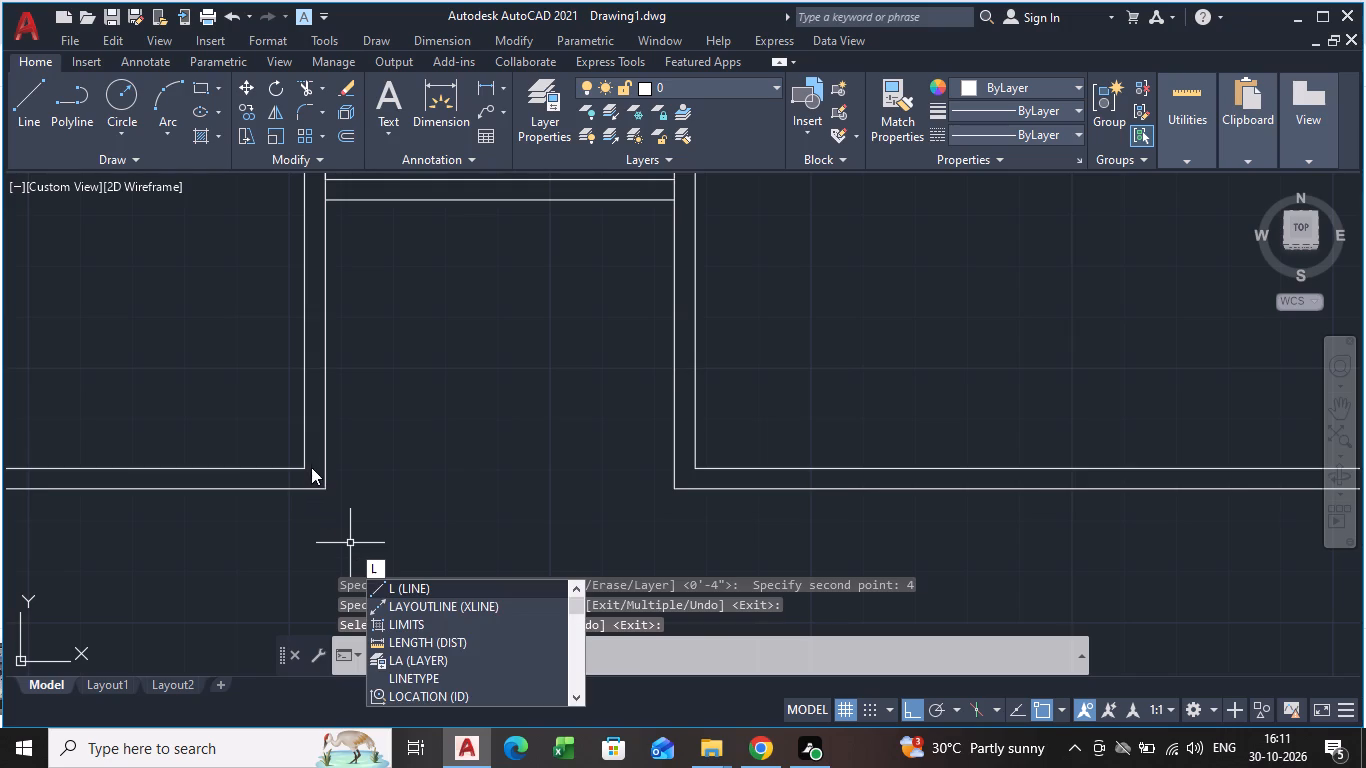
{"action": "key", "text": "Return"}
{"action": "left_click", "coordinate": [306, 475]}
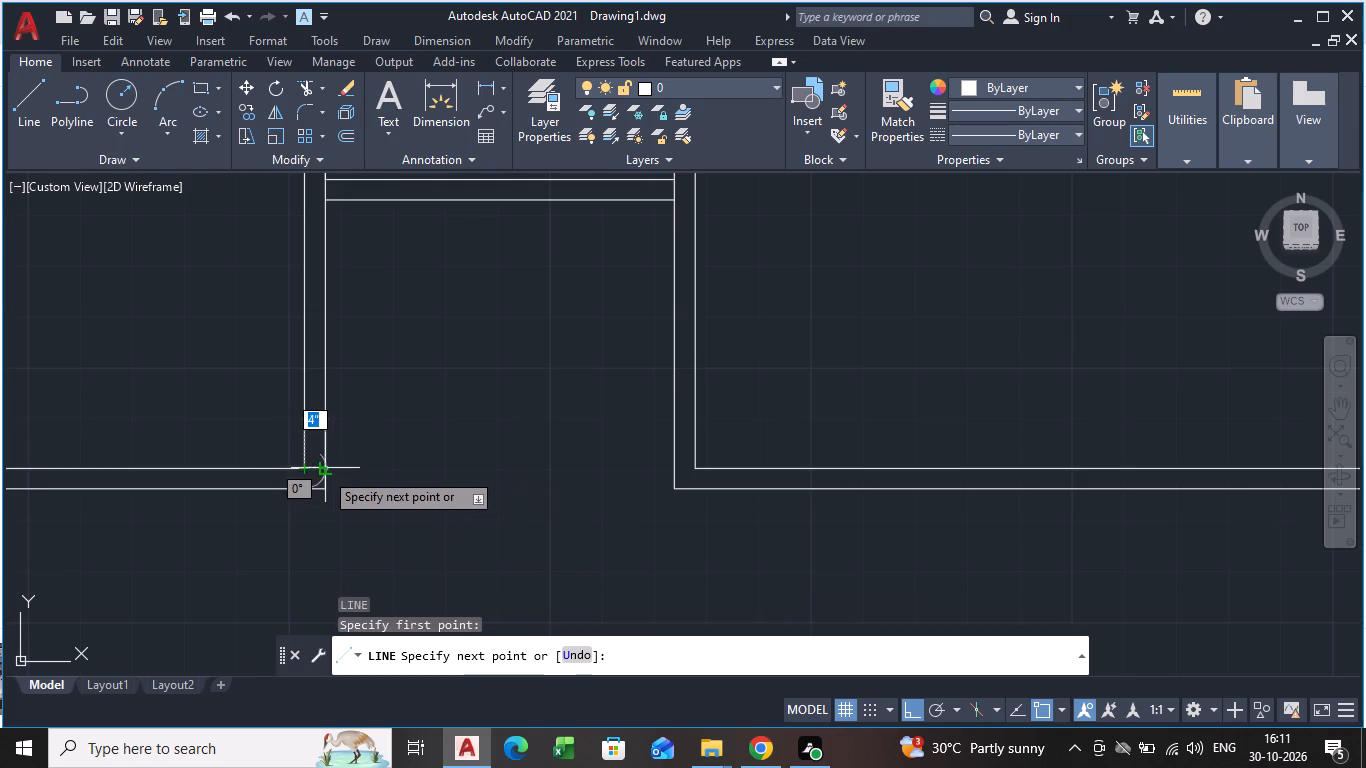
{"action": "left_click", "coordinate": [324, 471]}
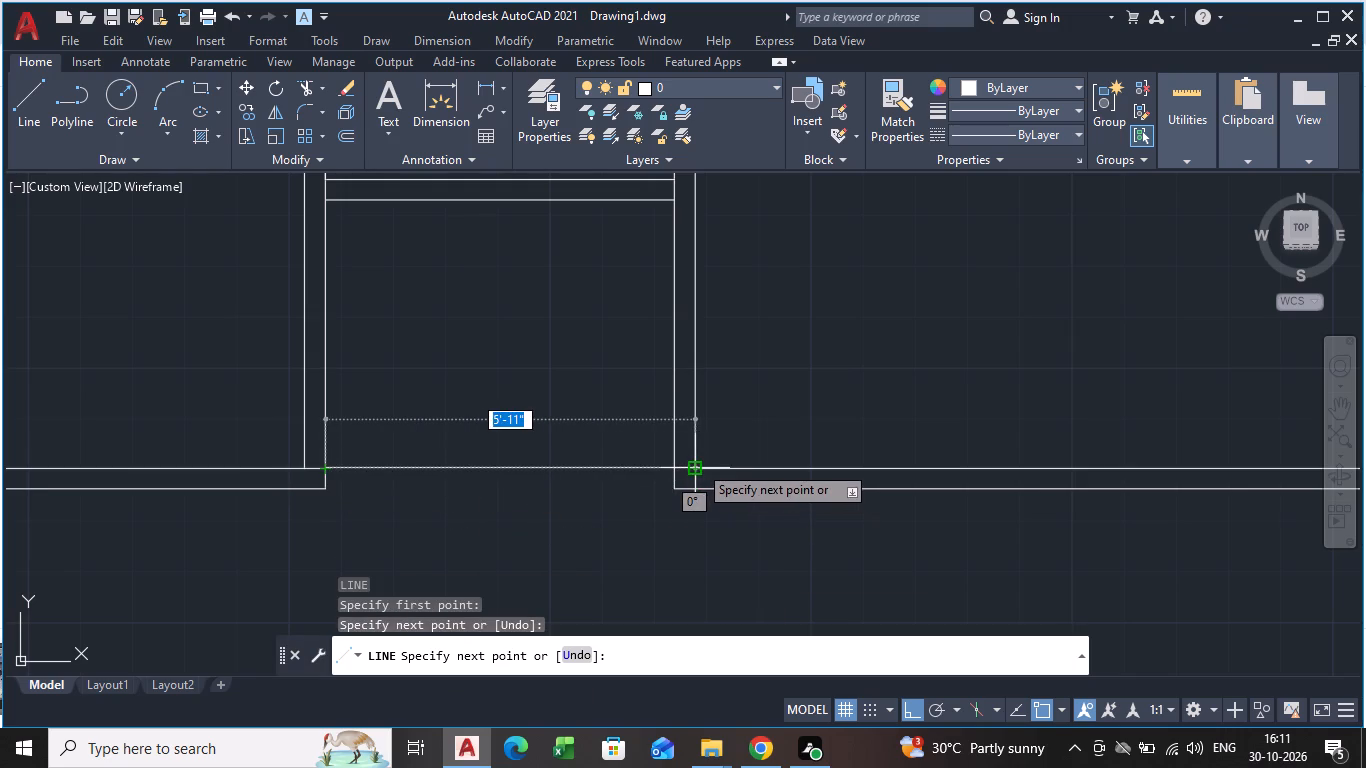
{"action": "left_click", "coordinate": [698, 464]}
{"action": "key", "text": "space"}
Trim the part of the new line that spans the open passage, keeping the short pieces across the two partitions.
{"action": "key", "text": "t"}
{"action": "key", "text": "r"}
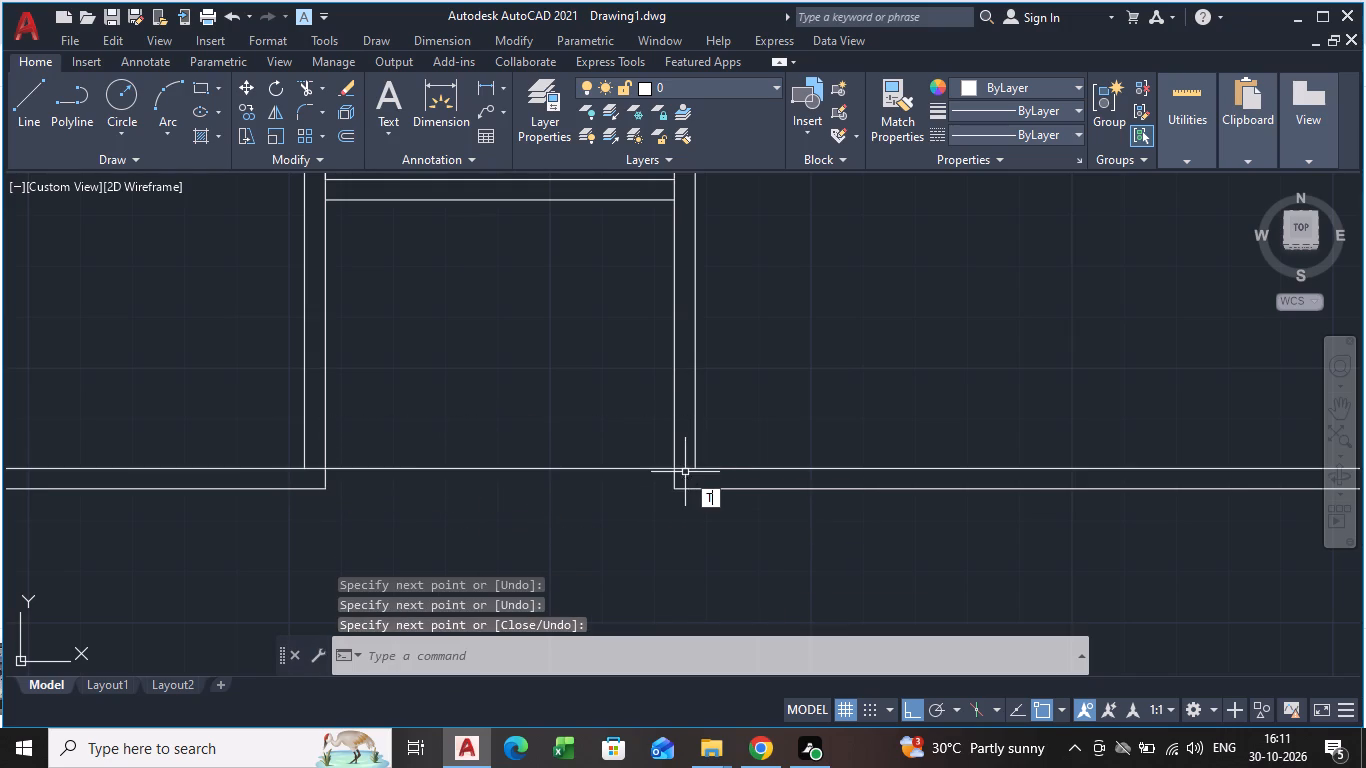
{"action": "key", "text": "Return"}
{"action": "left_click_drag", "start_coordinate": [569, 408], "coordinate": [567, 541]}
{"action": "key", "text": "space"}
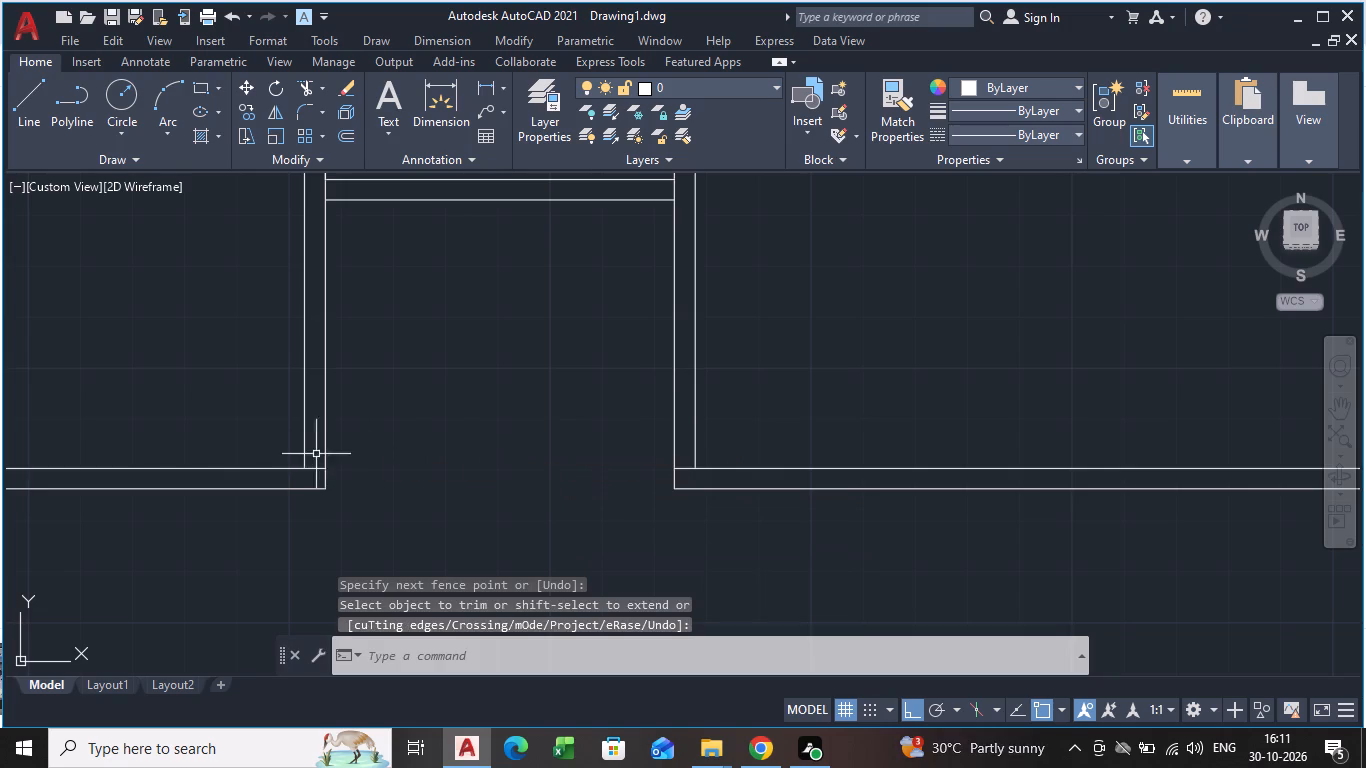
Offset the short line across the left vertical partition 3' upward.
{"action": "left_click", "coordinate": [315, 468]}
{"action": "key", "text": "o"}
{"action": "type", "text": "FF"}
{"action": "key", "text": "Return"}
{"action": "left_click", "coordinate": [312, 468]}
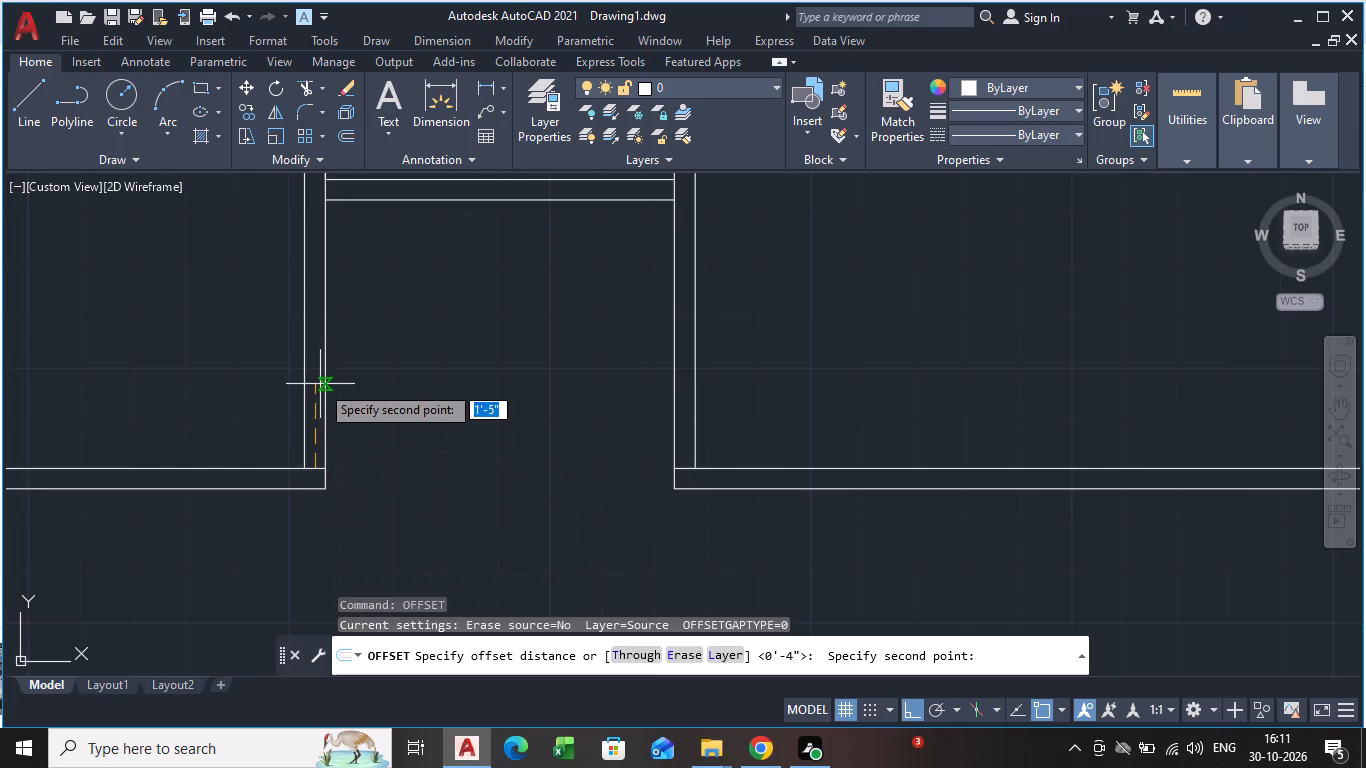
{"action": "type", "text": "3'"}
{"action": "key", "text": "Return"}
{"action": "left_click", "coordinate": [324, 377]}
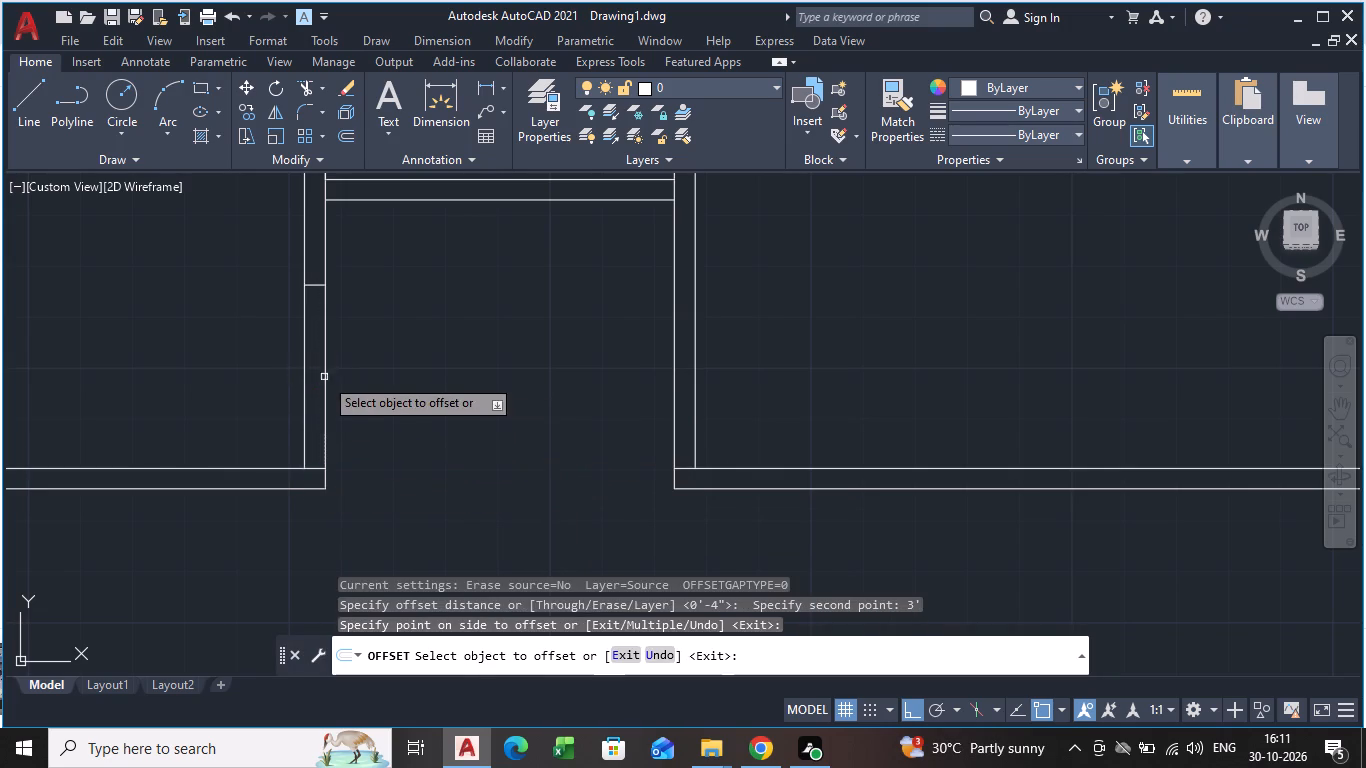
{"action": "key", "text": "space"}
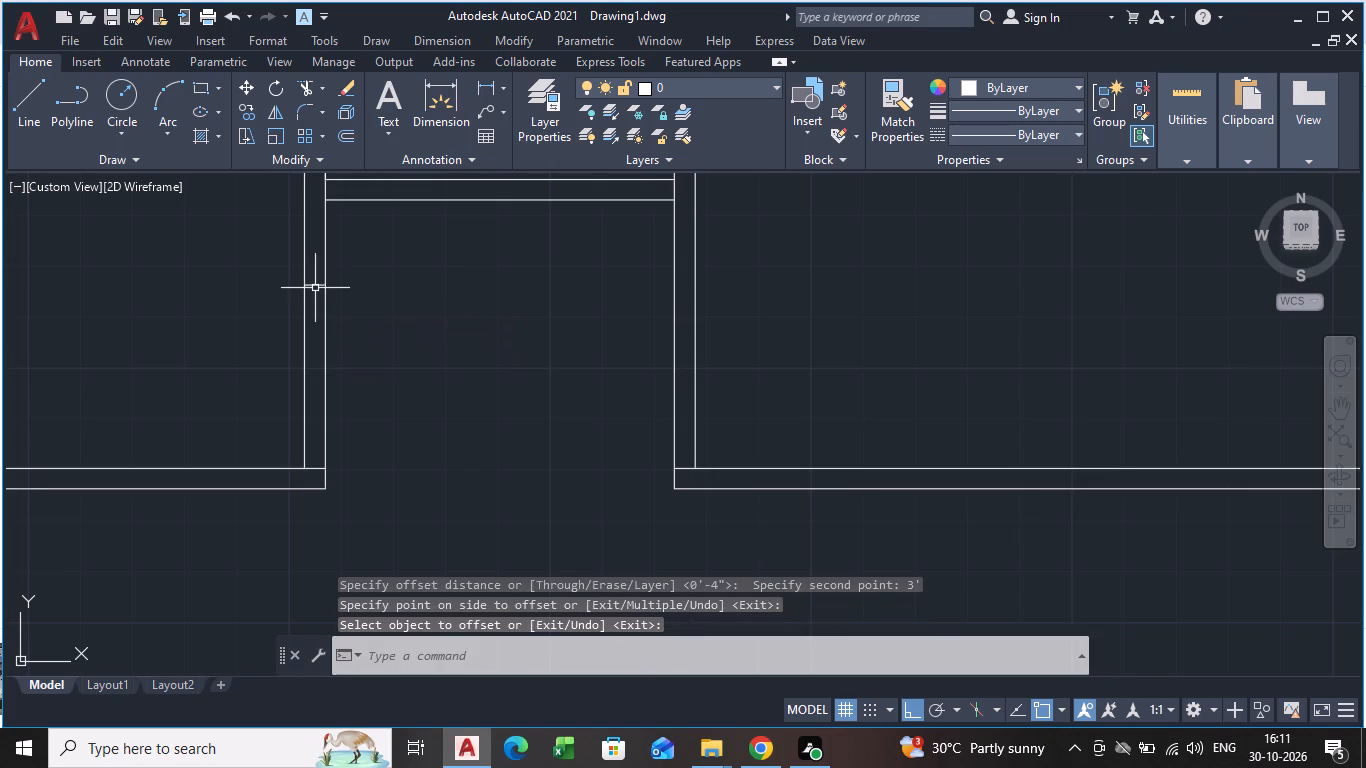
{"action": "left_click", "coordinate": [315, 288]}
{"action": "left_click", "coordinate": [384, 323]}
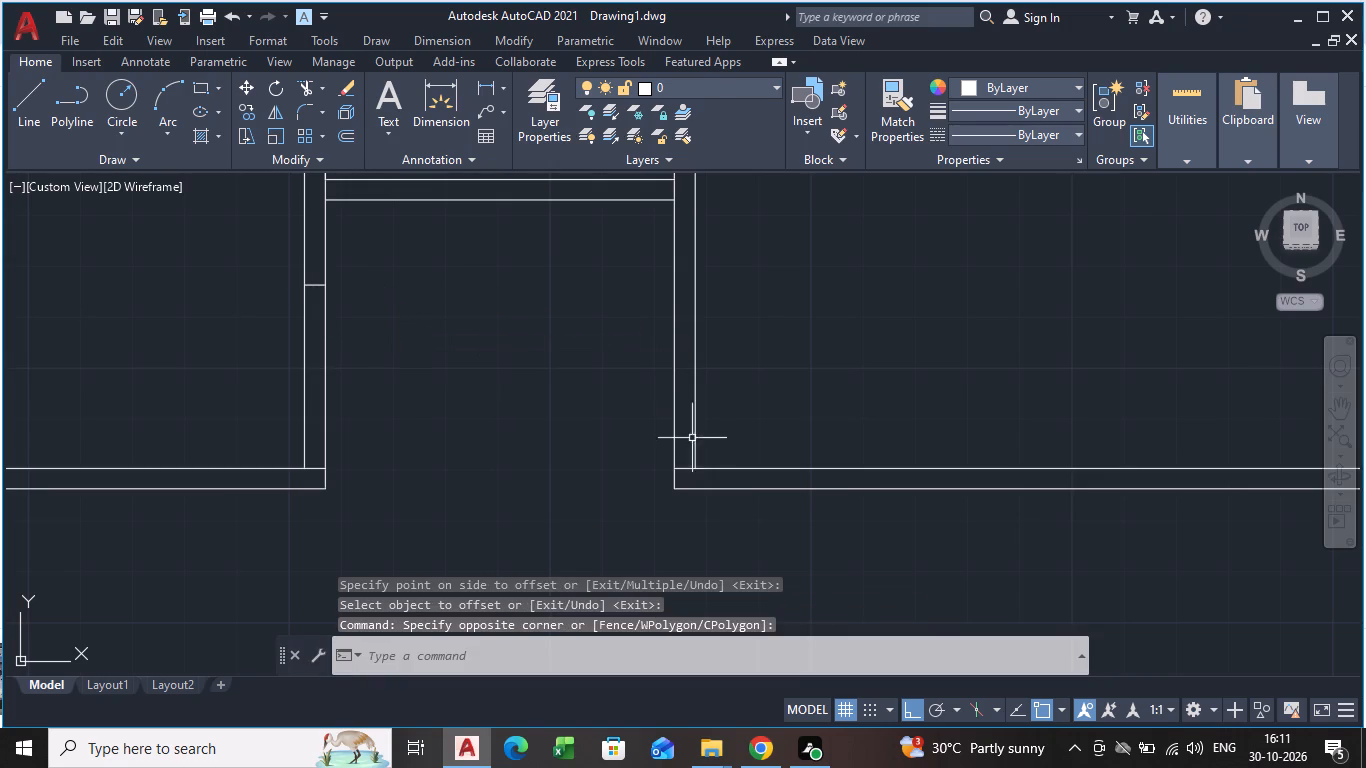
Offset the short line across the right vertical partition 3' upward.
{"action": "left_click", "coordinate": [682, 470]}
{"action": "type", "text": "OFF"}
{"action": "key", "text": "Return"}
{"action": "left_click", "coordinate": [682, 469]}
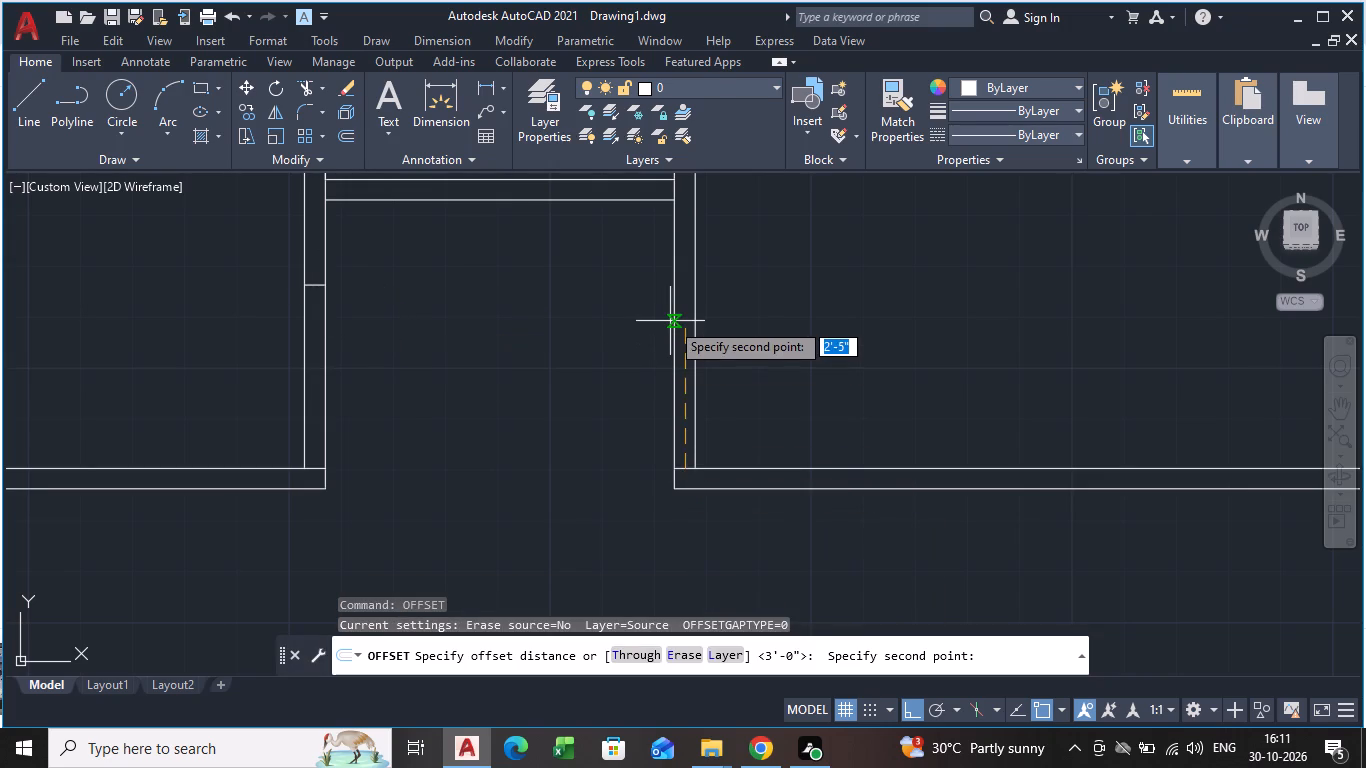
{"action": "type", "text": "3'"}
{"action": "key", "text": "Return"}
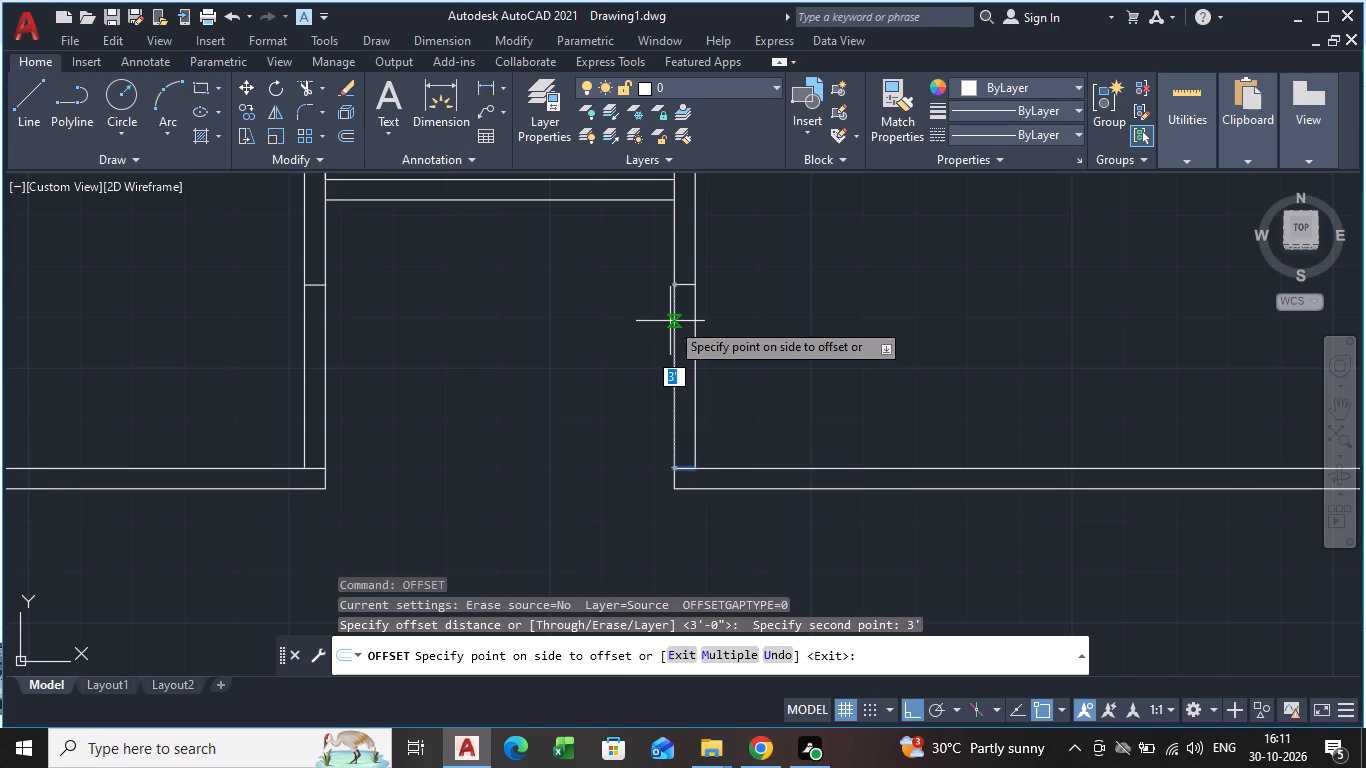
{"action": "left_click", "coordinate": [670, 321]}
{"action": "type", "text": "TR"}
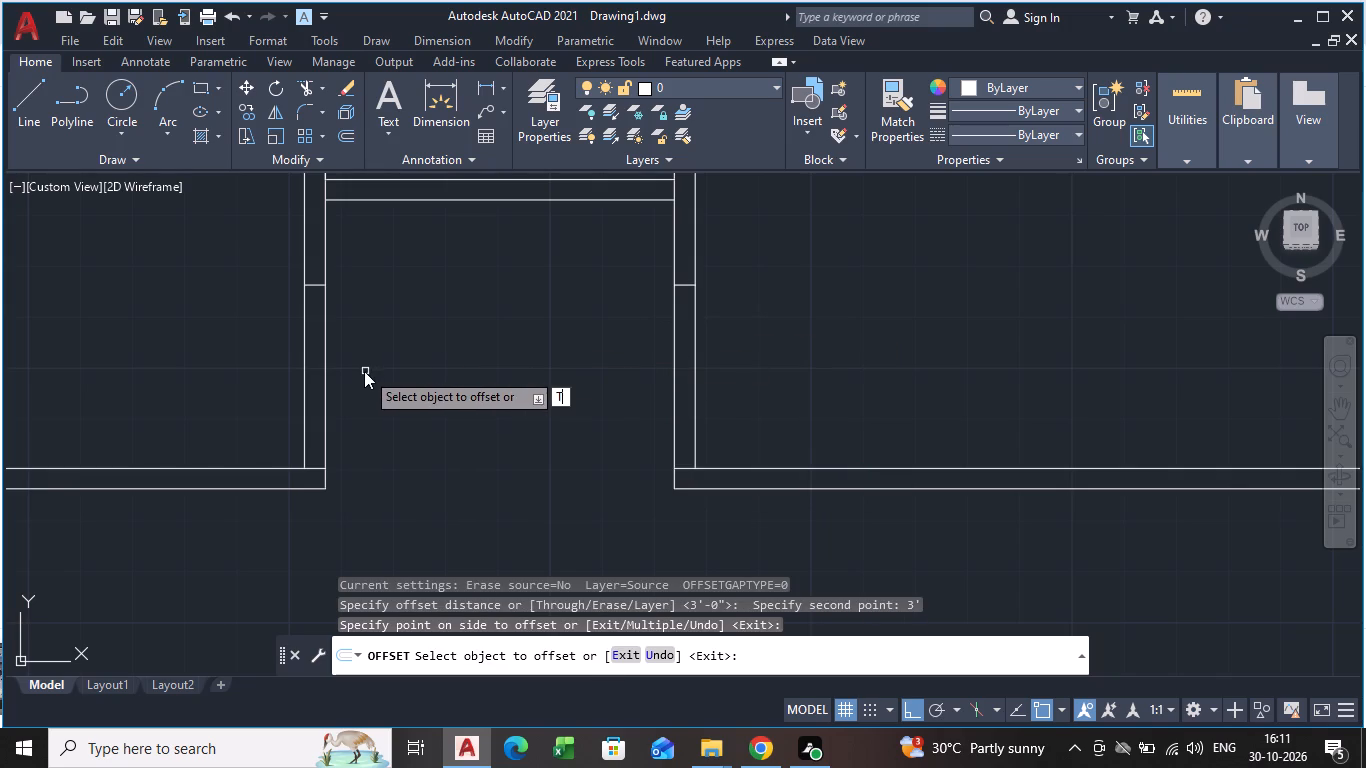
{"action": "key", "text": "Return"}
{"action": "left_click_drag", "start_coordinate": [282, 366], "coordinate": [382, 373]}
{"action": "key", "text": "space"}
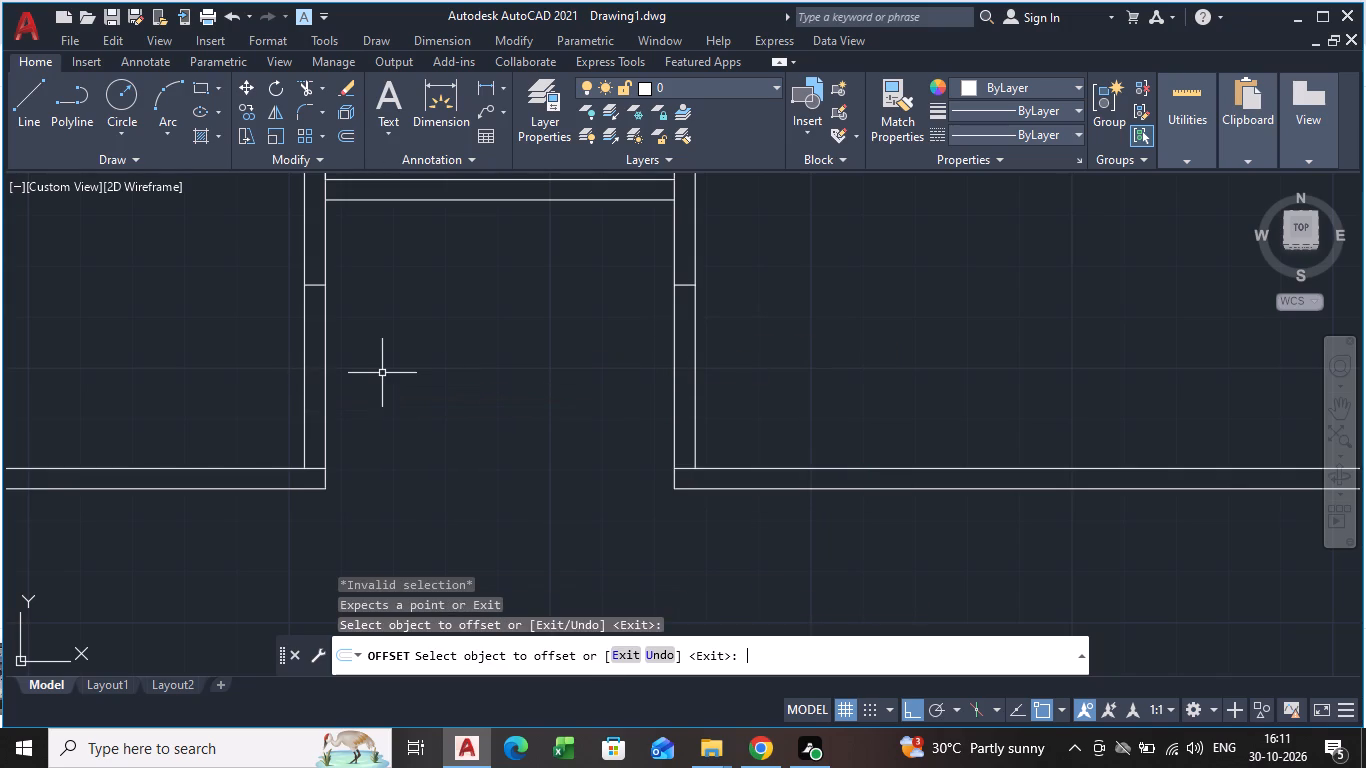
Trim both faces of the left and right vertical partitions between their short cross lines to cut 3' door openings.
{"action": "type", "text": "TR"}
{"action": "key", "text": "Return"}
{"action": "key", "text": "Return"}
{"action": "left_click_drag", "start_coordinate": [298, 371], "coordinate": [417, 365]}
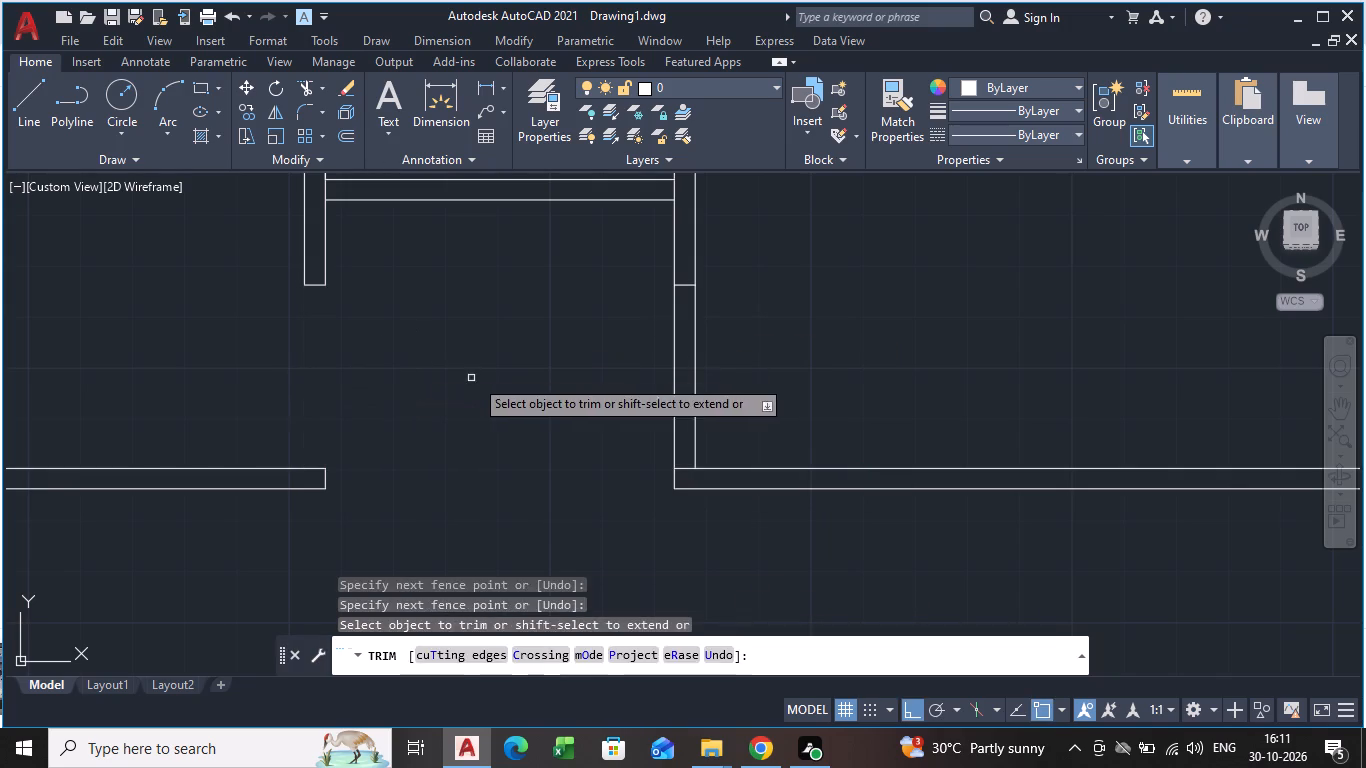
{"action": "left_click_drag", "start_coordinate": [524, 369], "coordinate": [882, 373]}
{"action": "scroll", "coordinate": [655, 392], "scroll_direction": "down", "scroll_amount": 2}
{"action": "scroll", "coordinate": [530, 430], "scroll_direction": "up", "scroll_amount": 1}
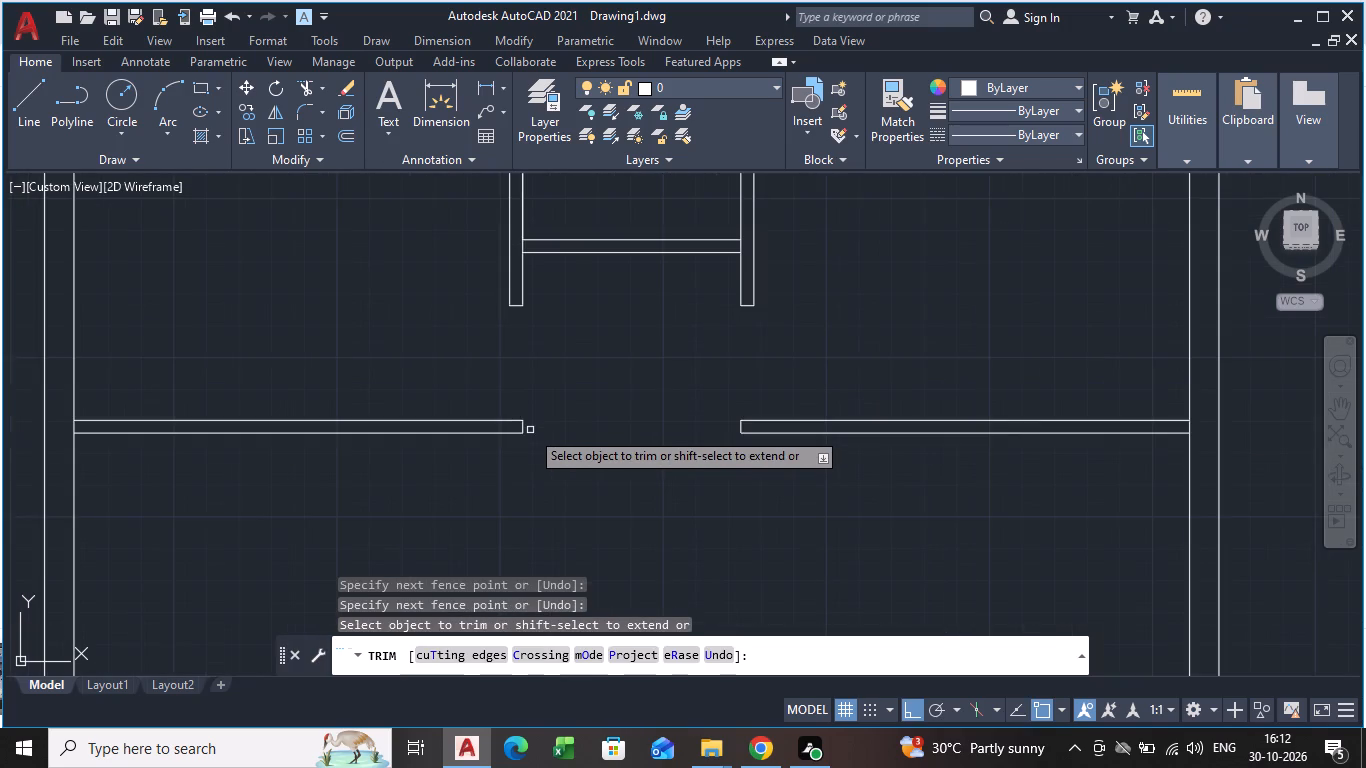
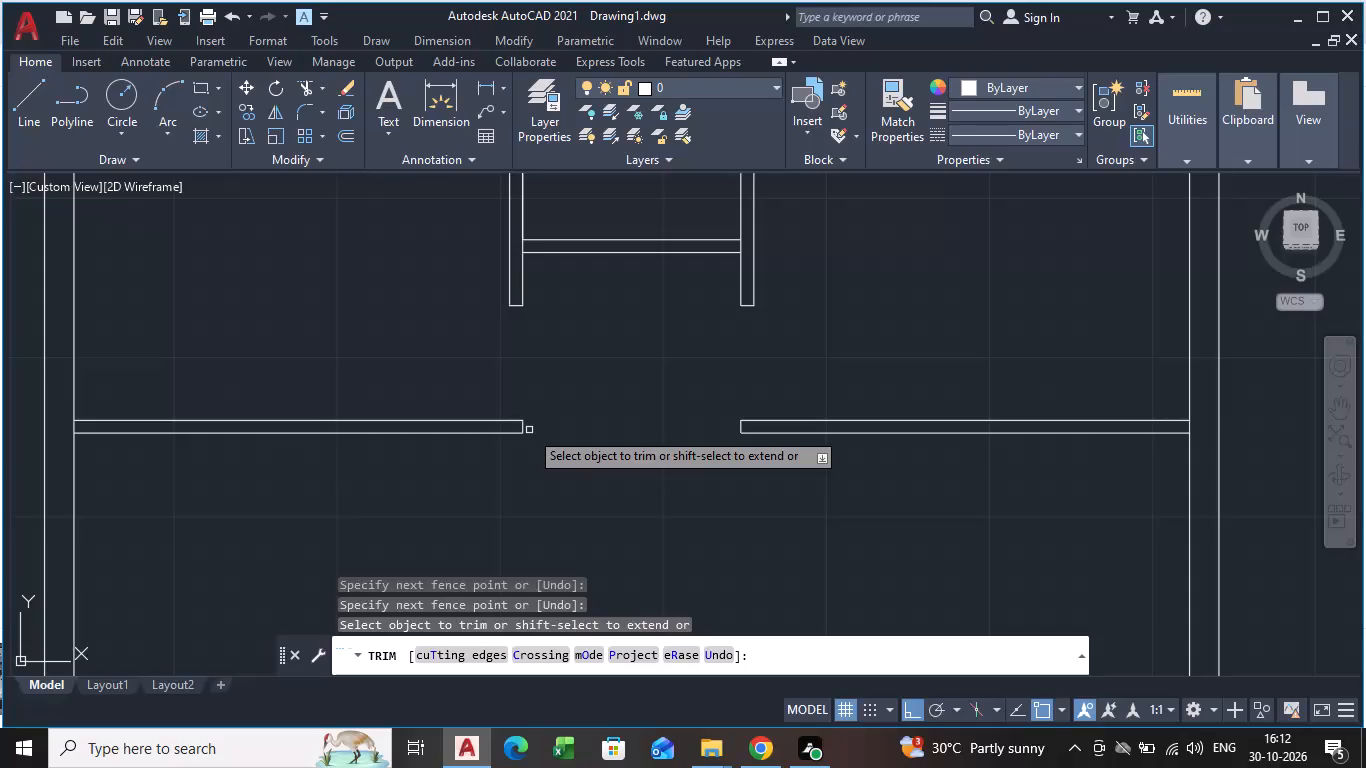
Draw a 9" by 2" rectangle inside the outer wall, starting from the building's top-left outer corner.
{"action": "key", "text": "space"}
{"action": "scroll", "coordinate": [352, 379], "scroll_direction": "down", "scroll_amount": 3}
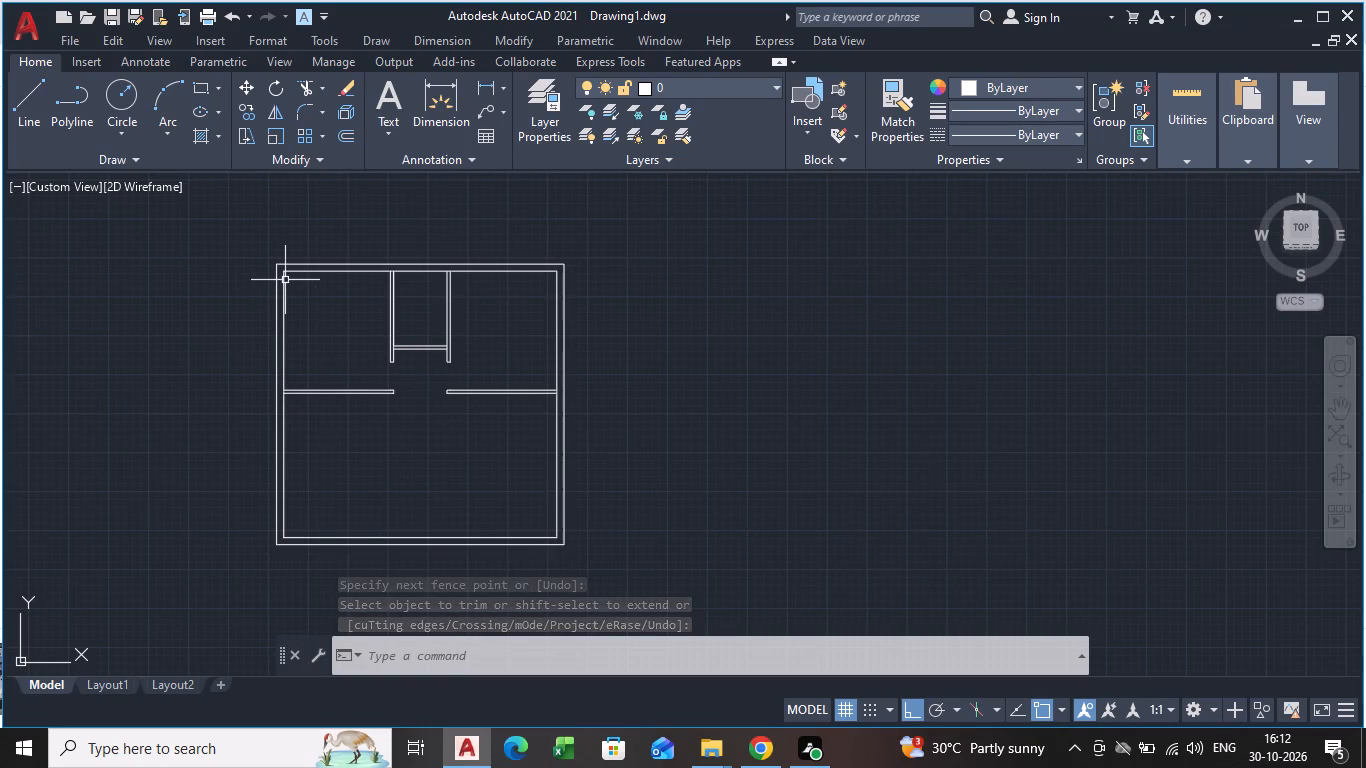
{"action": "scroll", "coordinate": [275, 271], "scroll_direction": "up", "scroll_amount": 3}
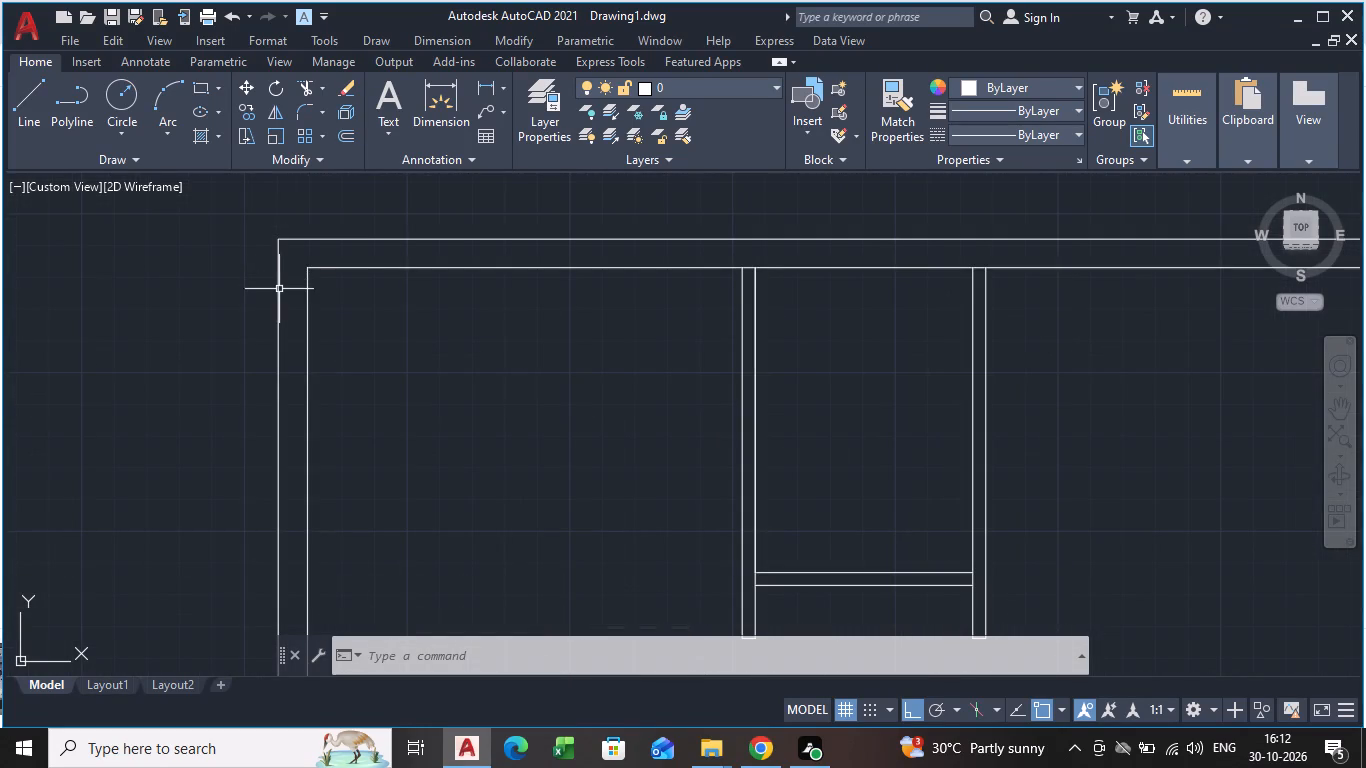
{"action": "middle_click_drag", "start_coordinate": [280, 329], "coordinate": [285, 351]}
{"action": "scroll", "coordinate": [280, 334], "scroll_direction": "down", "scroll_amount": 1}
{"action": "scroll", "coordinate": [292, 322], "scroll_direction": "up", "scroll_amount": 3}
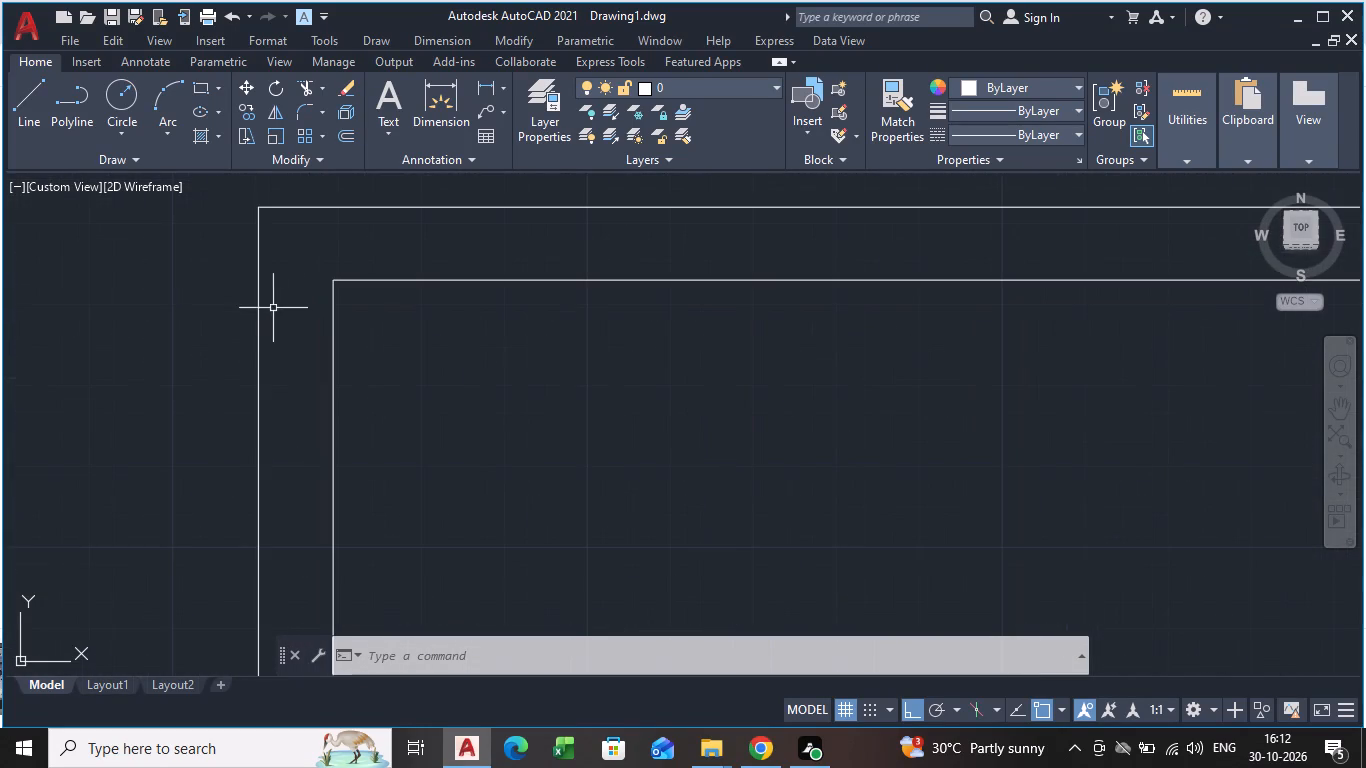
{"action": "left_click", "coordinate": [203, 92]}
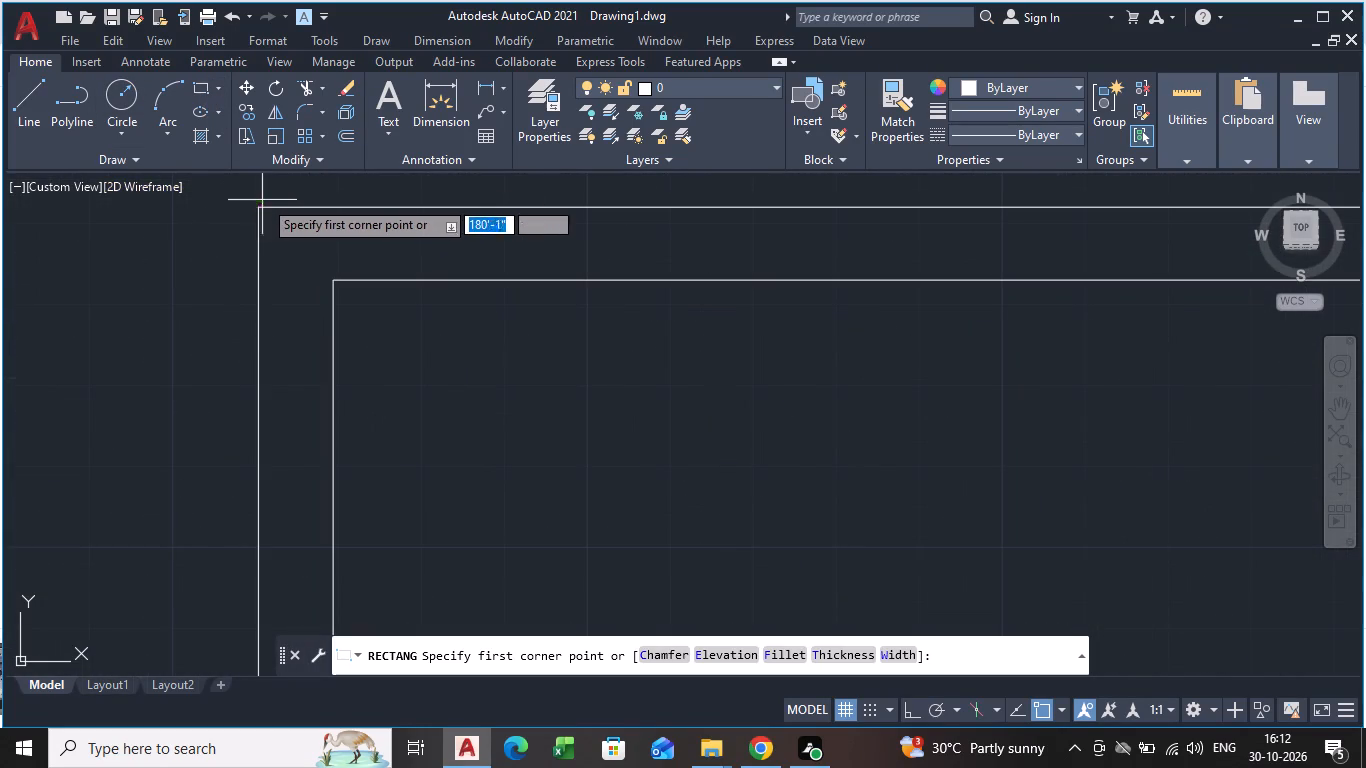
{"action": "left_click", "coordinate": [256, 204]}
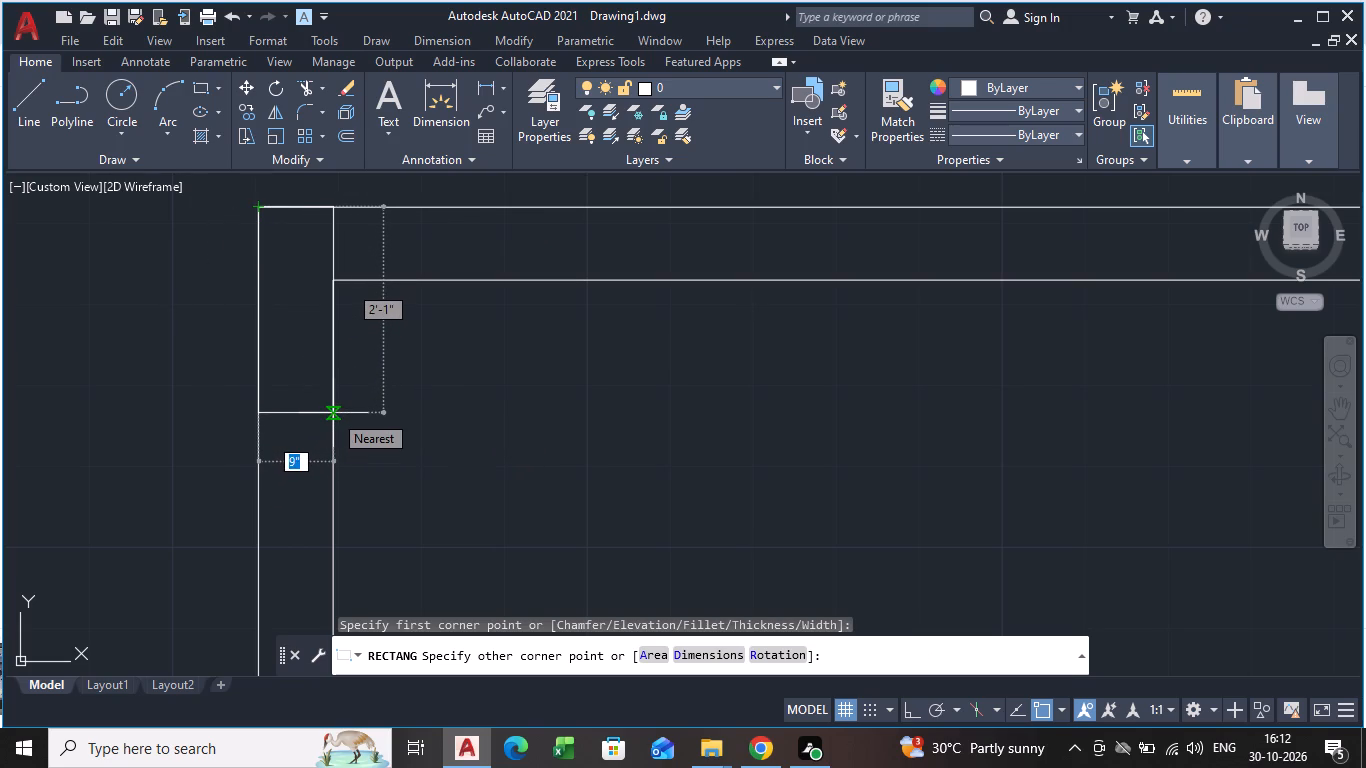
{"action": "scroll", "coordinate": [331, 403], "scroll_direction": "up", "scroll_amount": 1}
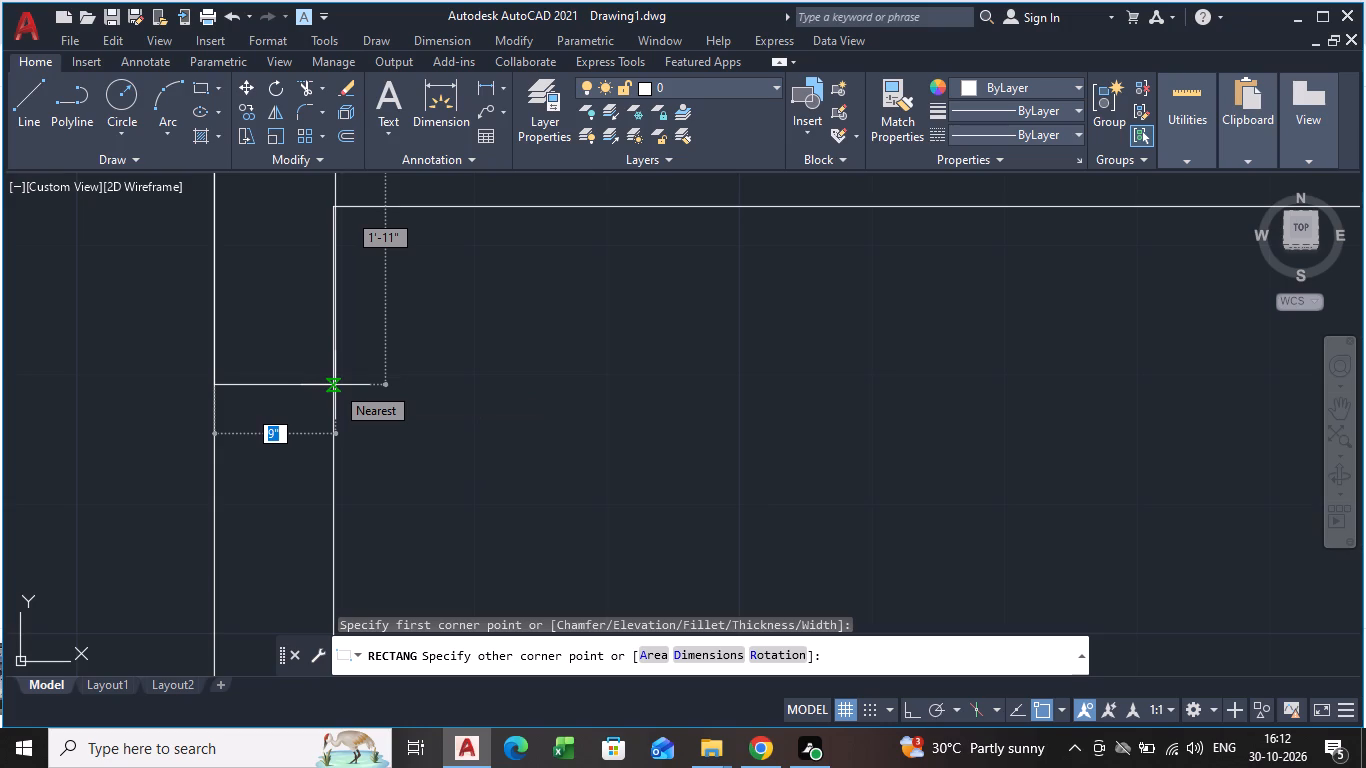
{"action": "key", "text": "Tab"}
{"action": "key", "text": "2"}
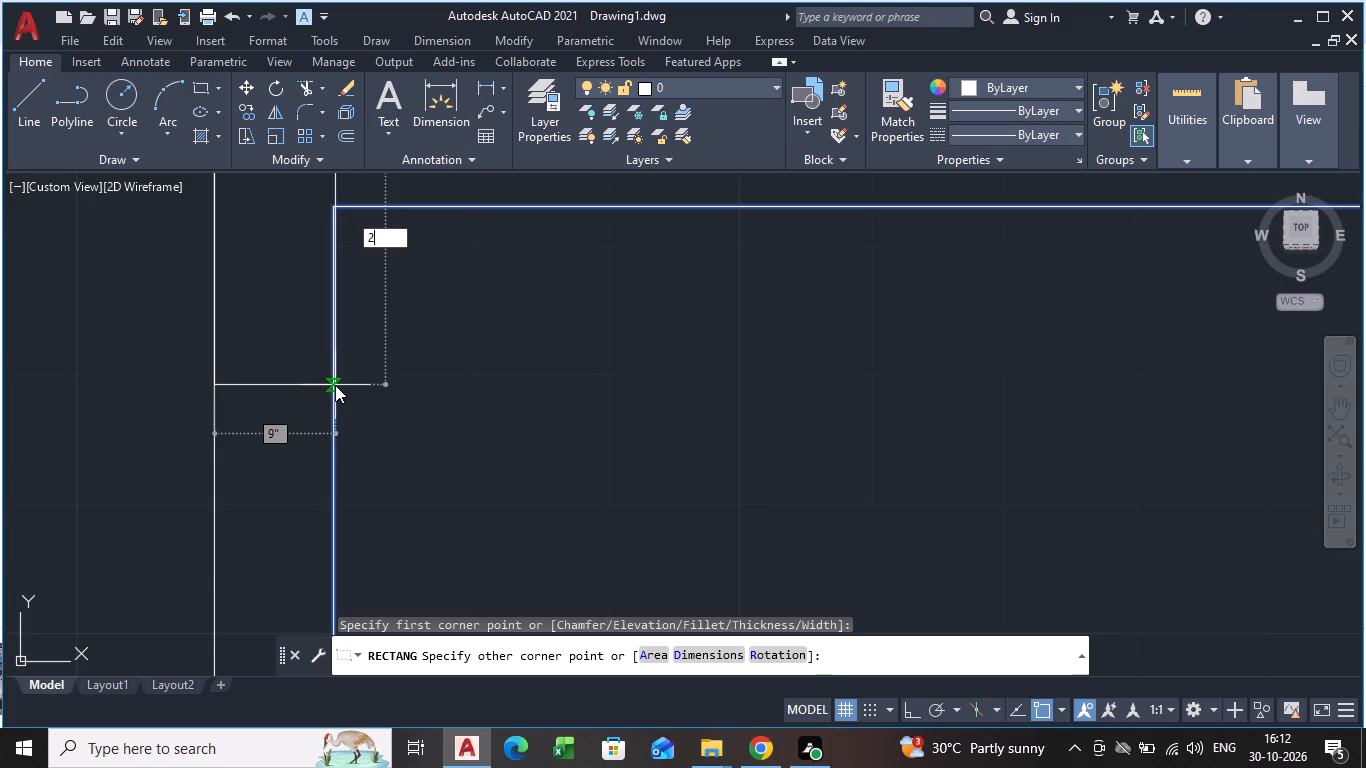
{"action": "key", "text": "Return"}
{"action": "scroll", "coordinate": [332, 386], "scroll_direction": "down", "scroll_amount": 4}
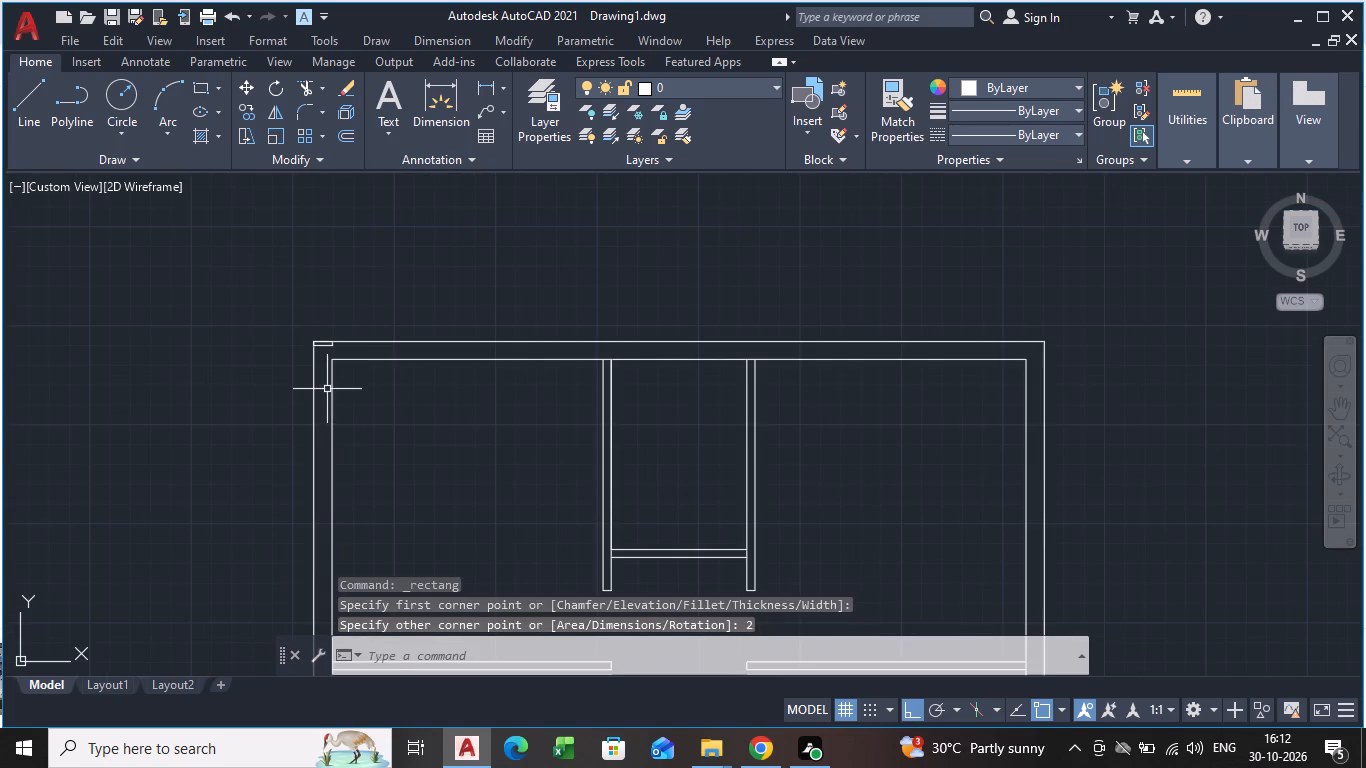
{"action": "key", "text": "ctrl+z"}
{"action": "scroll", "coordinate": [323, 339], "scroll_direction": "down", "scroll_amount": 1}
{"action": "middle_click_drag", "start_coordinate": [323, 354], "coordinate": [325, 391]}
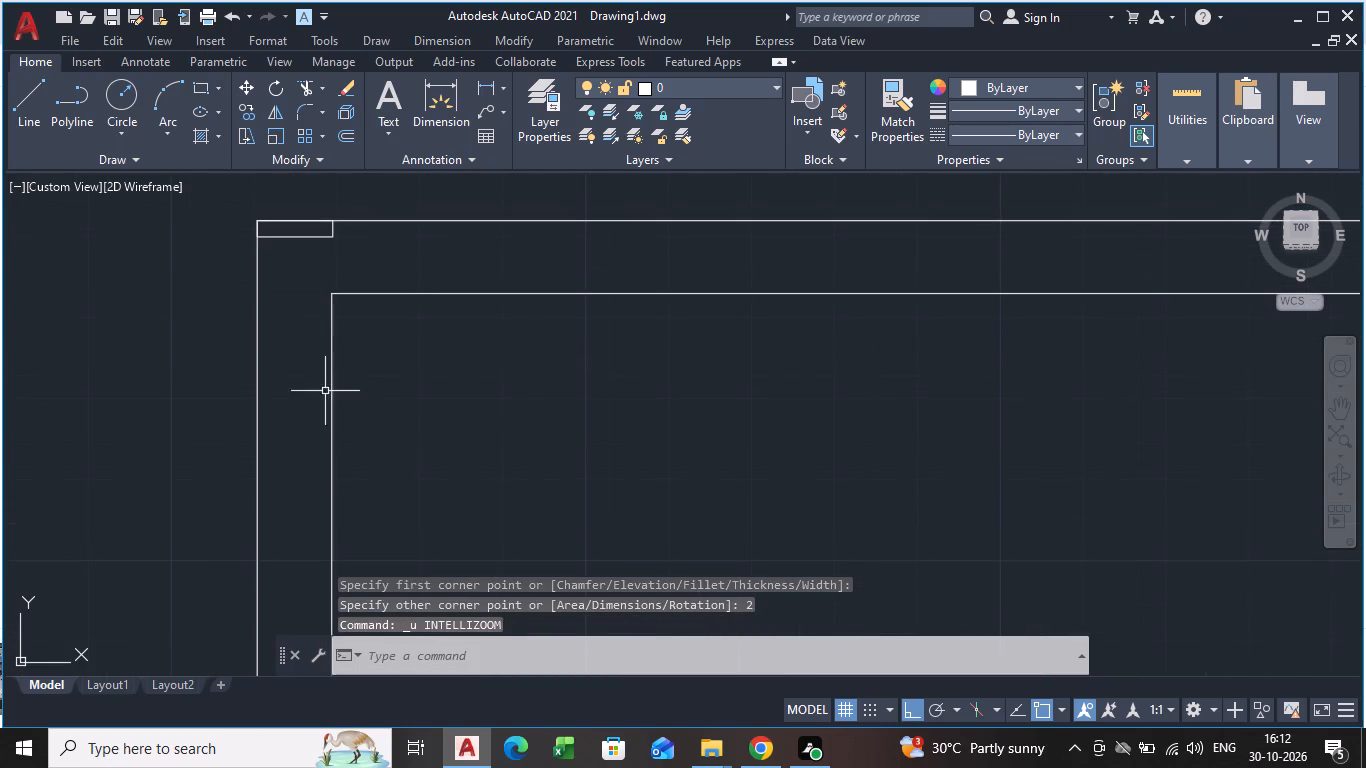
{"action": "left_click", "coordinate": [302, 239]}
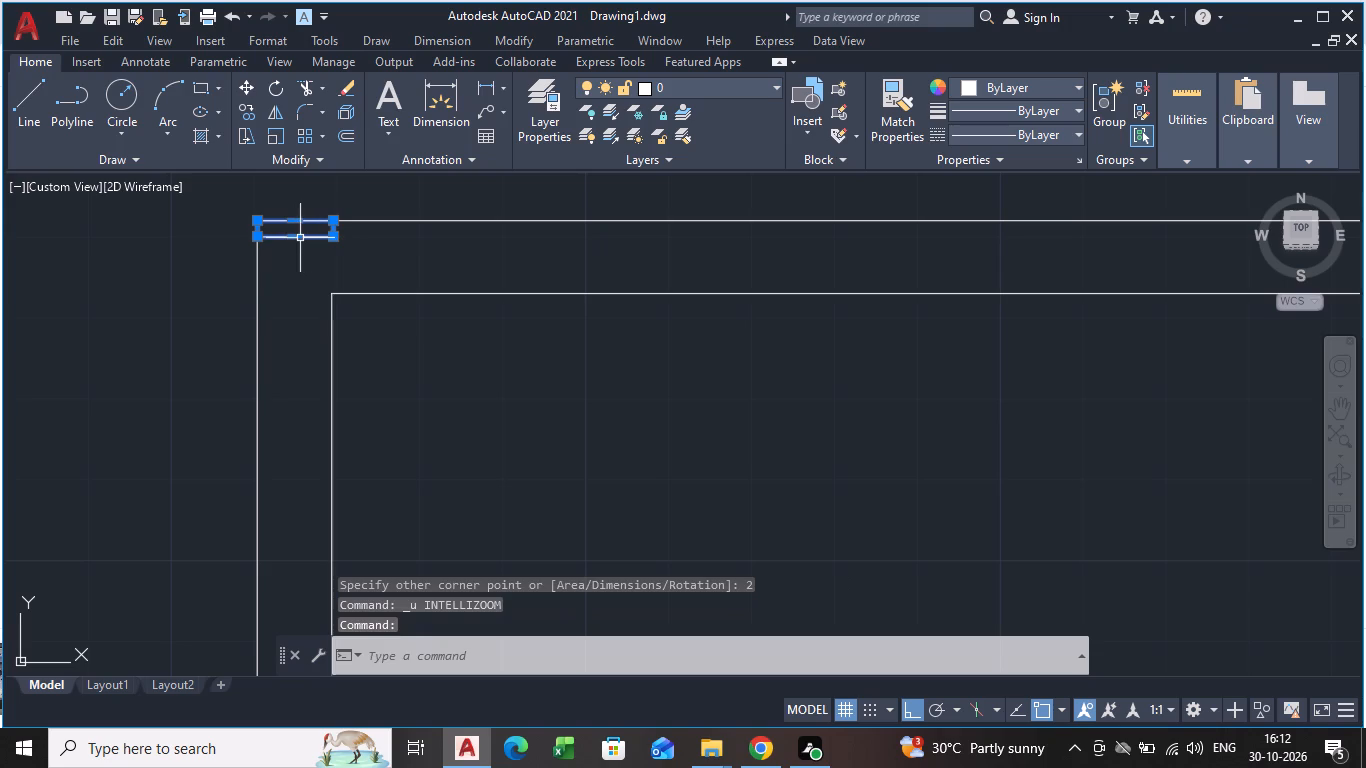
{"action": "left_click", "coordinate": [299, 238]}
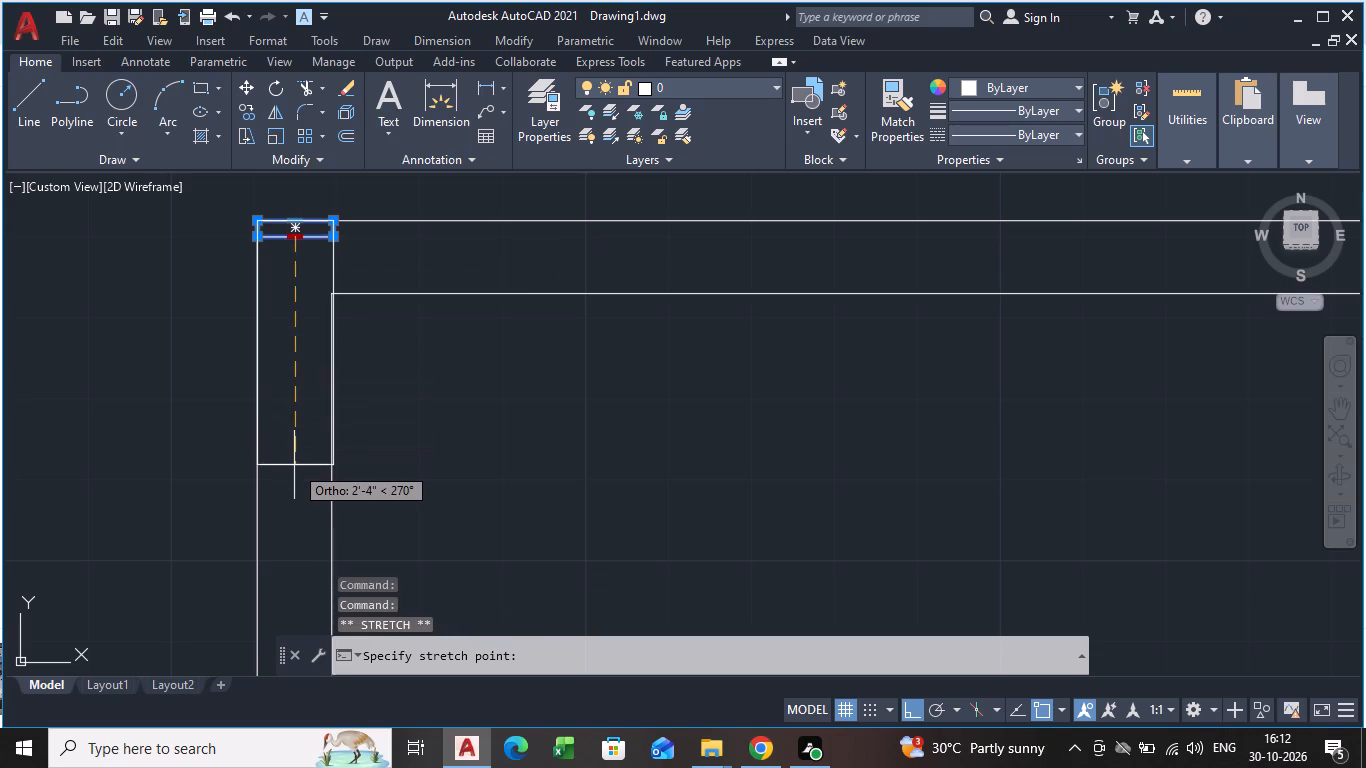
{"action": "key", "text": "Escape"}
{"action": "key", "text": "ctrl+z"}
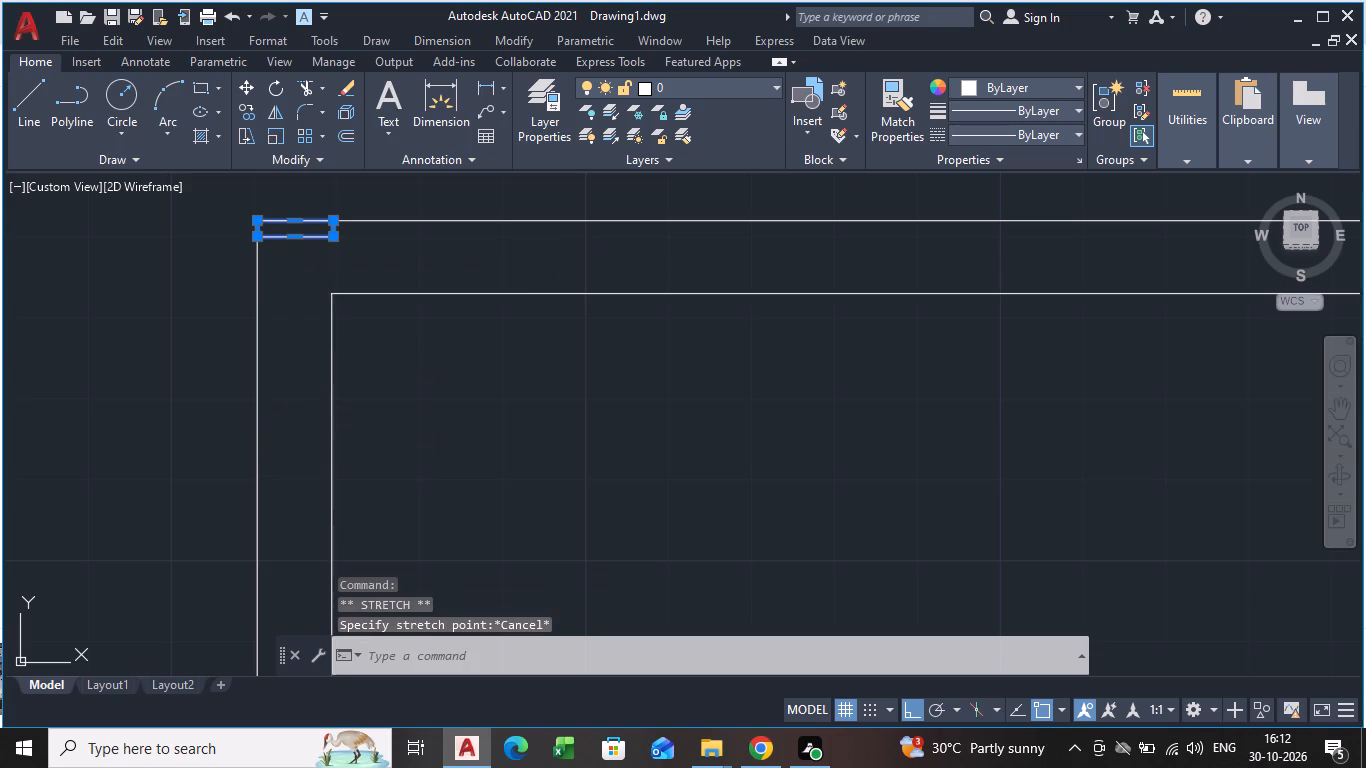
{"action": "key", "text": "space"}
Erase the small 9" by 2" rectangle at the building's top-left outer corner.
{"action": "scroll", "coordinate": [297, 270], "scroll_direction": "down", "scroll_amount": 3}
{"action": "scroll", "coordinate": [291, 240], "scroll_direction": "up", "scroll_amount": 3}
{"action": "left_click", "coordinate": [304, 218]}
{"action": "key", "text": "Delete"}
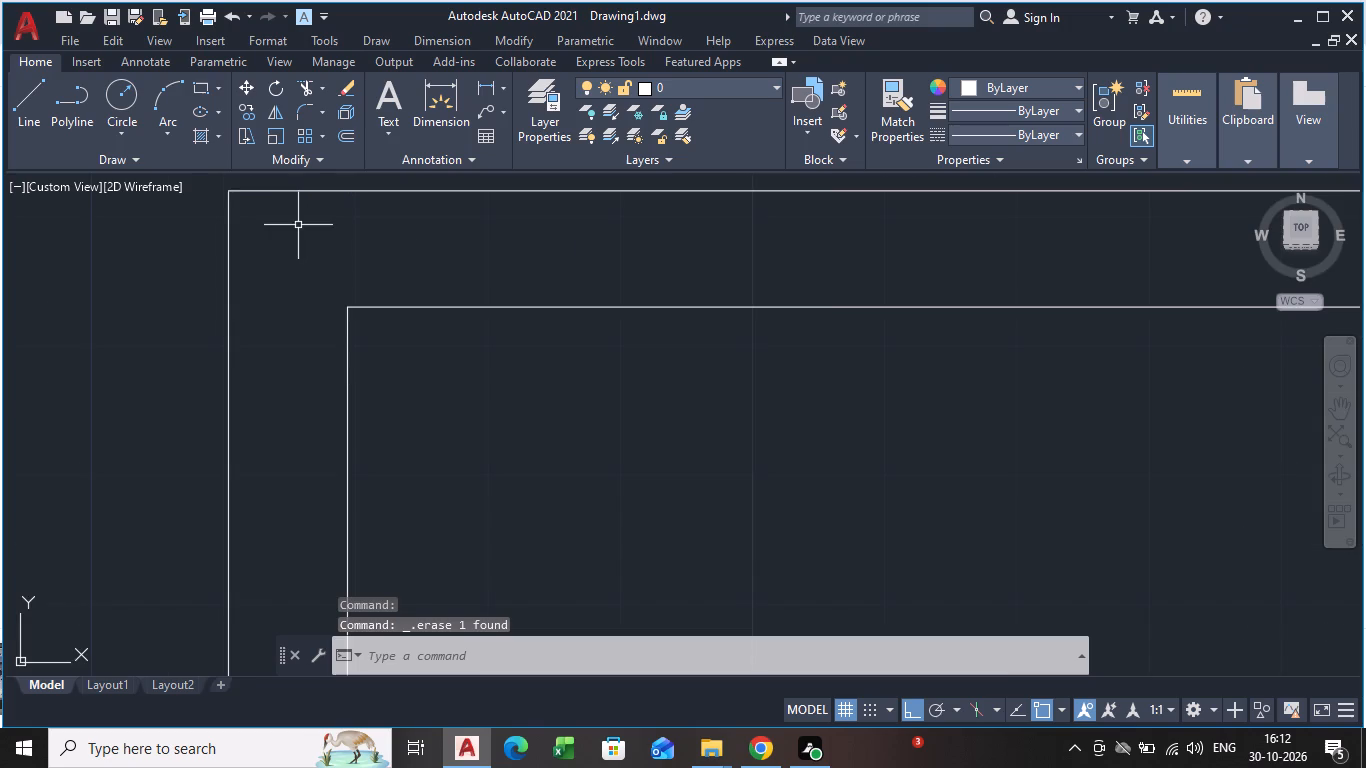
Draw a 9" wide by 2' long rectangle down the left outer wall from the building's top-left outer corner.
{"action": "scroll", "coordinate": [297, 228], "scroll_direction": "down", "scroll_amount": 2}
{"action": "left_click", "coordinate": [200, 83]}
{"action": "middle_click_drag", "start_coordinate": [276, 203], "coordinate": [273, 227]}
{"action": "scroll", "coordinate": [270, 234], "scroll_direction": "up", "scroll_amount": 3}
{"action": "left_click", "coordinate": [260, 247]}
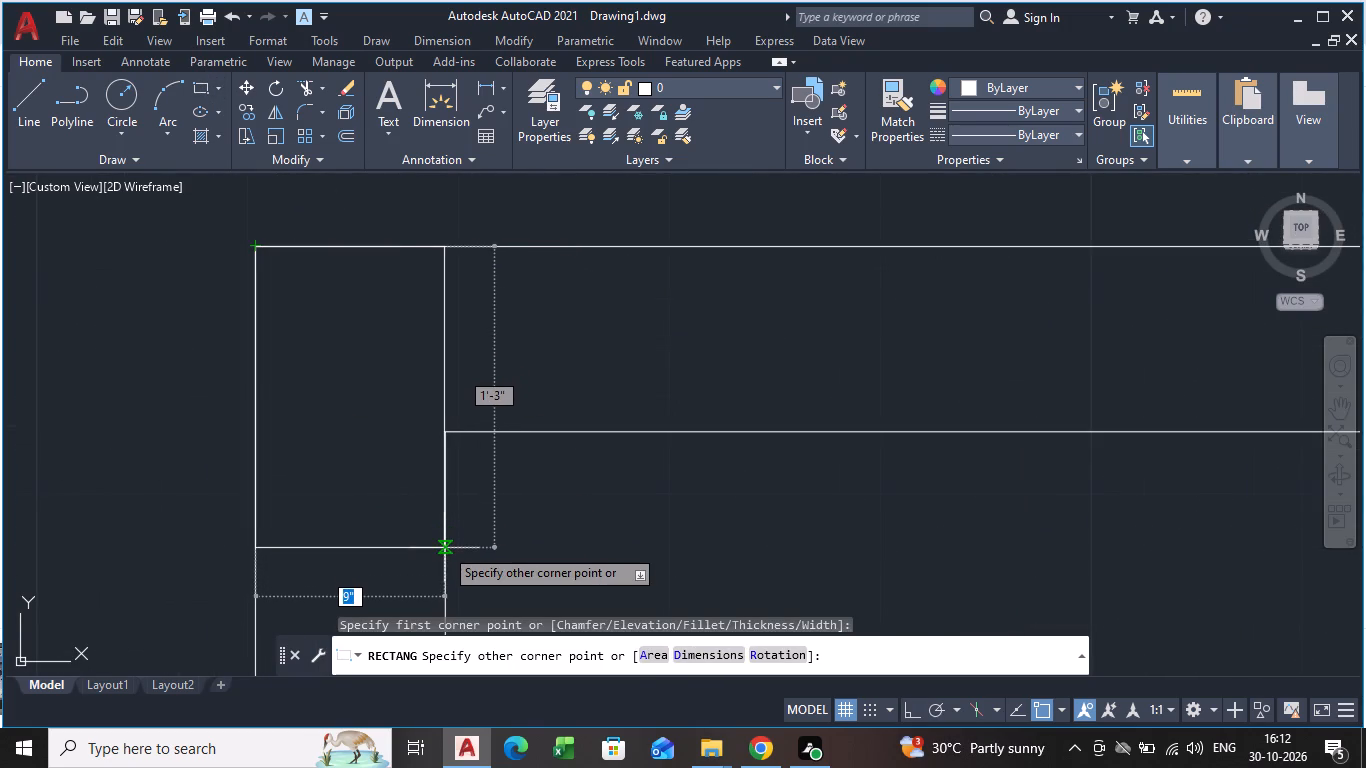
{"action": "scroll", "coordinate": [444, 551], "scroll_direction": "down", "scroll_amount": 2}
{"action": "middle_click_drag", "start_coordinate": [444, 551], "coordinate": [443, 456]}
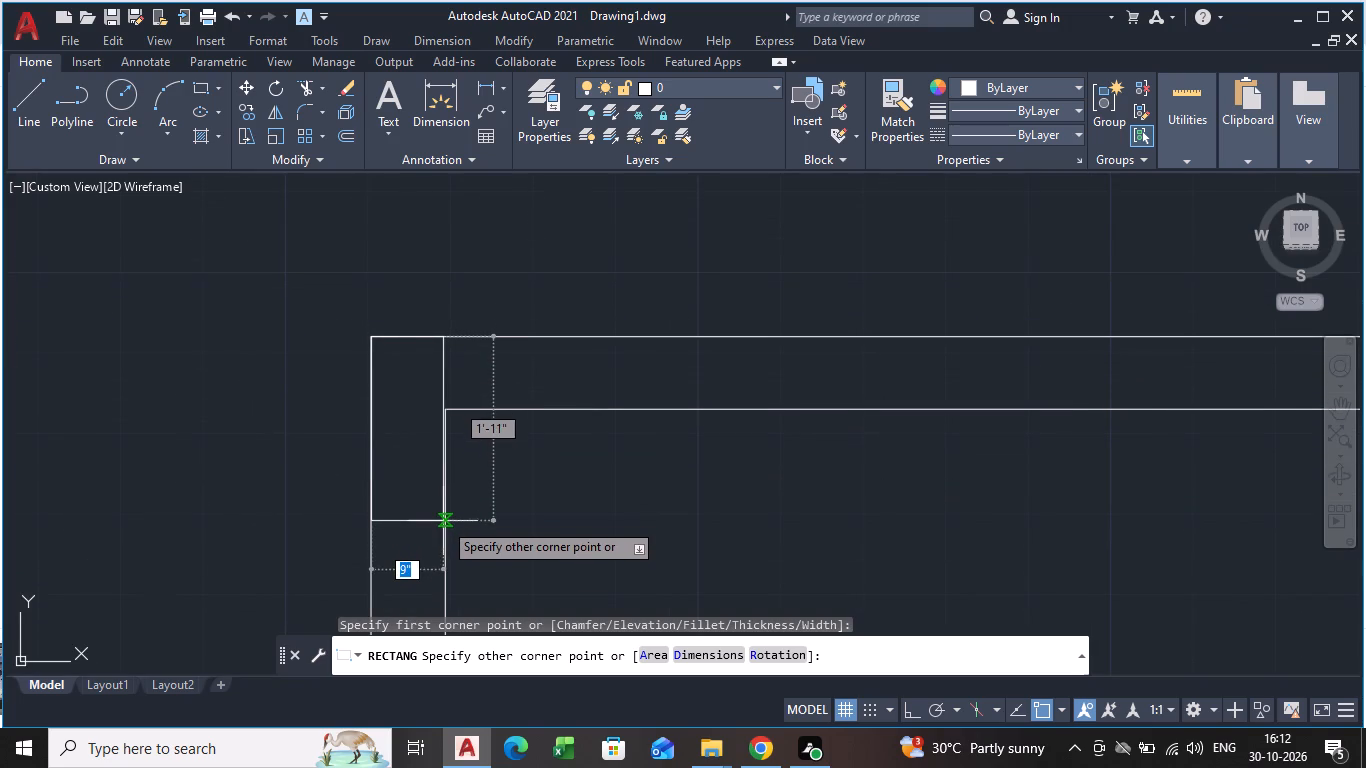
{"action": "middle_click_drag", "start_coordinate": [446, 527], "coordinate": [447, 462]}
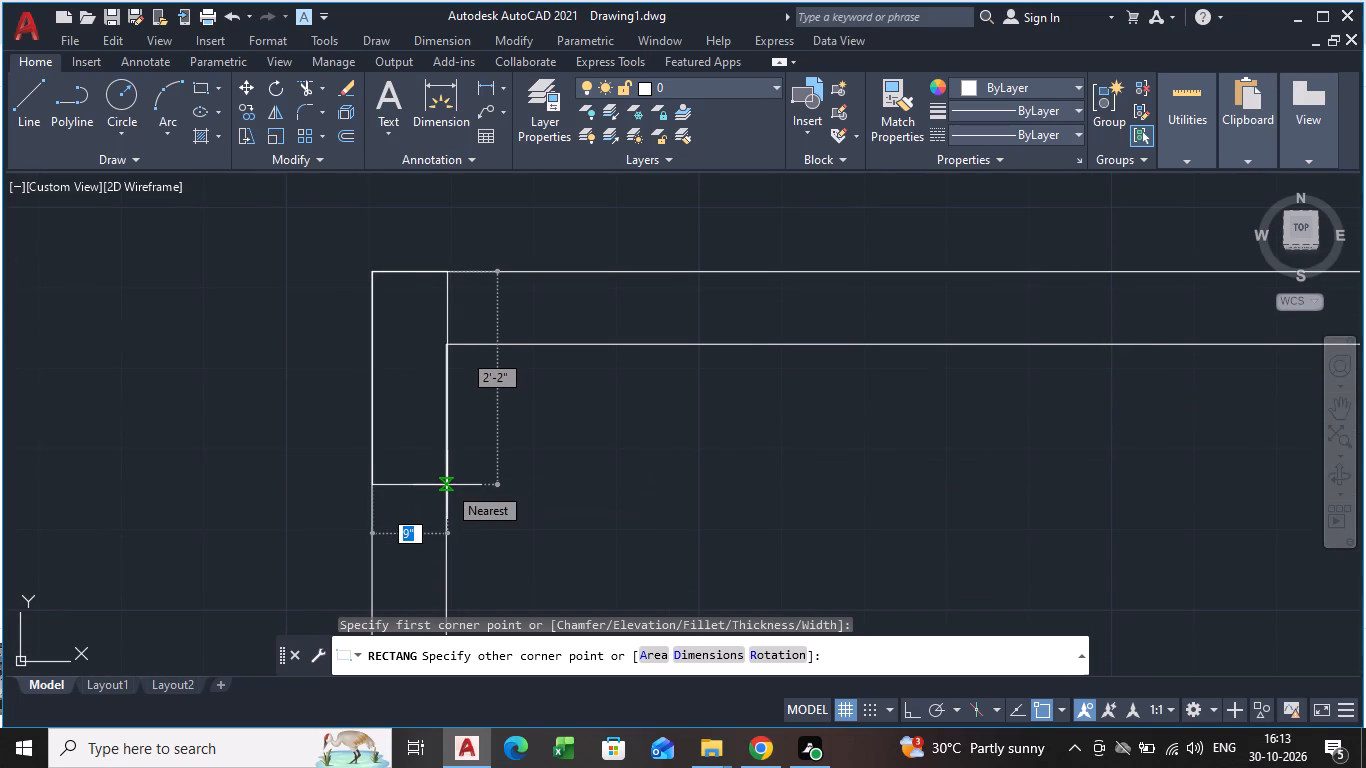
{"action": "key", "text": "9"}
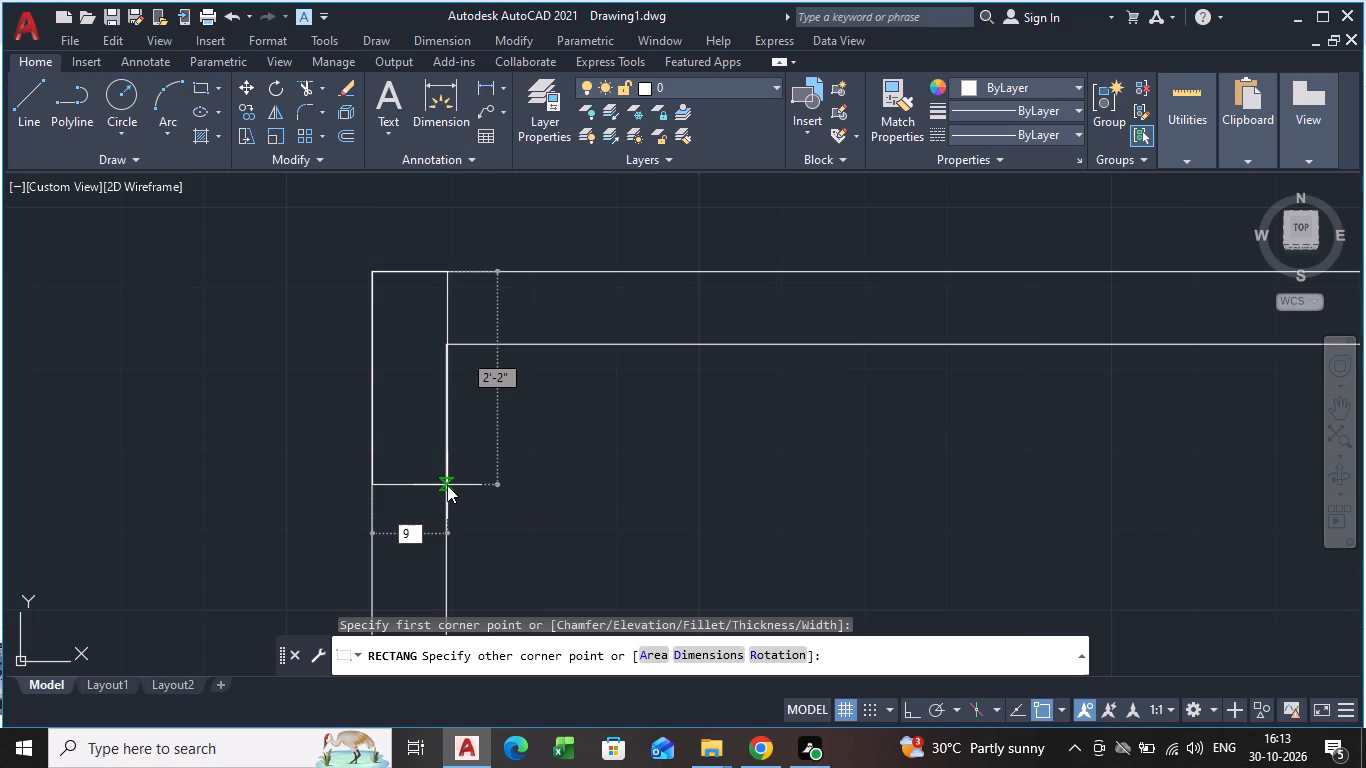
{"action": "key", "text": "Tab"}
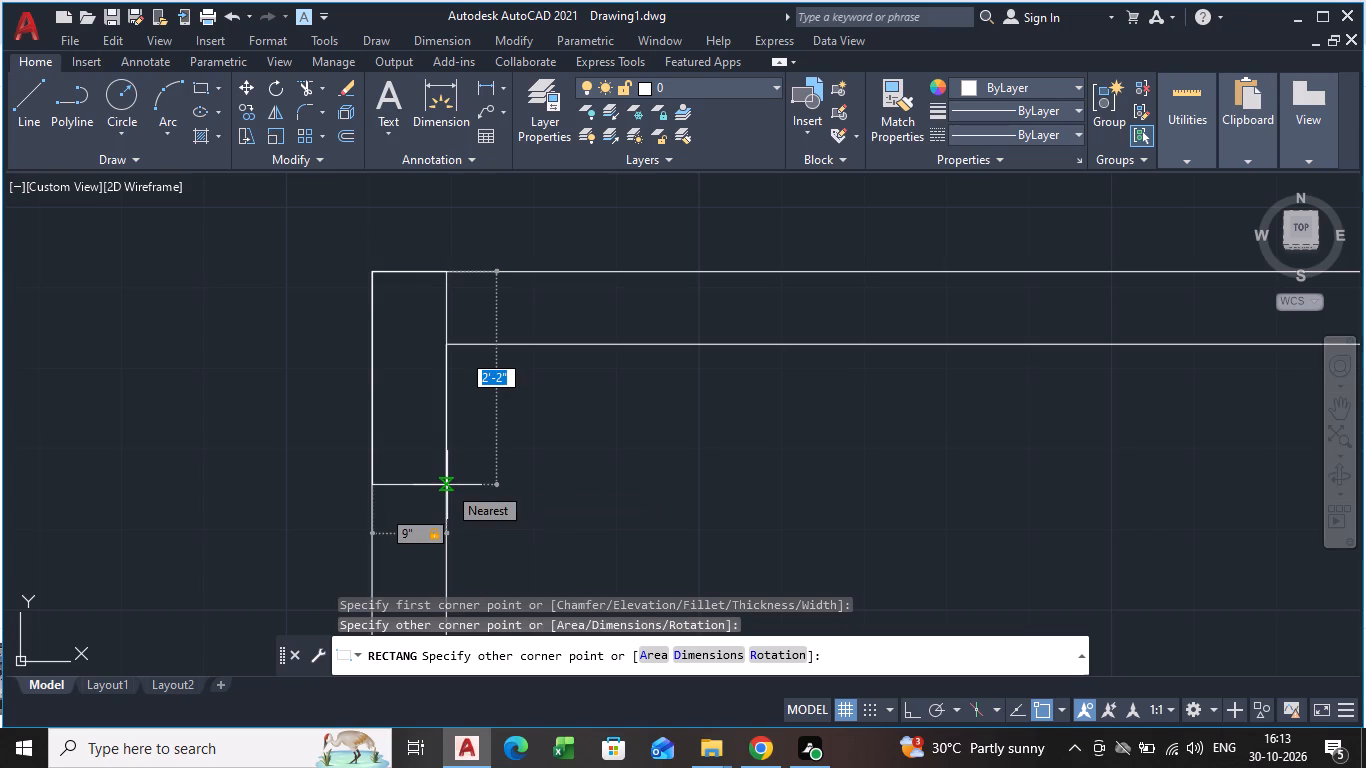
{"action": "type", "text": "2'"}
{"action": "key", "text": "Return"}
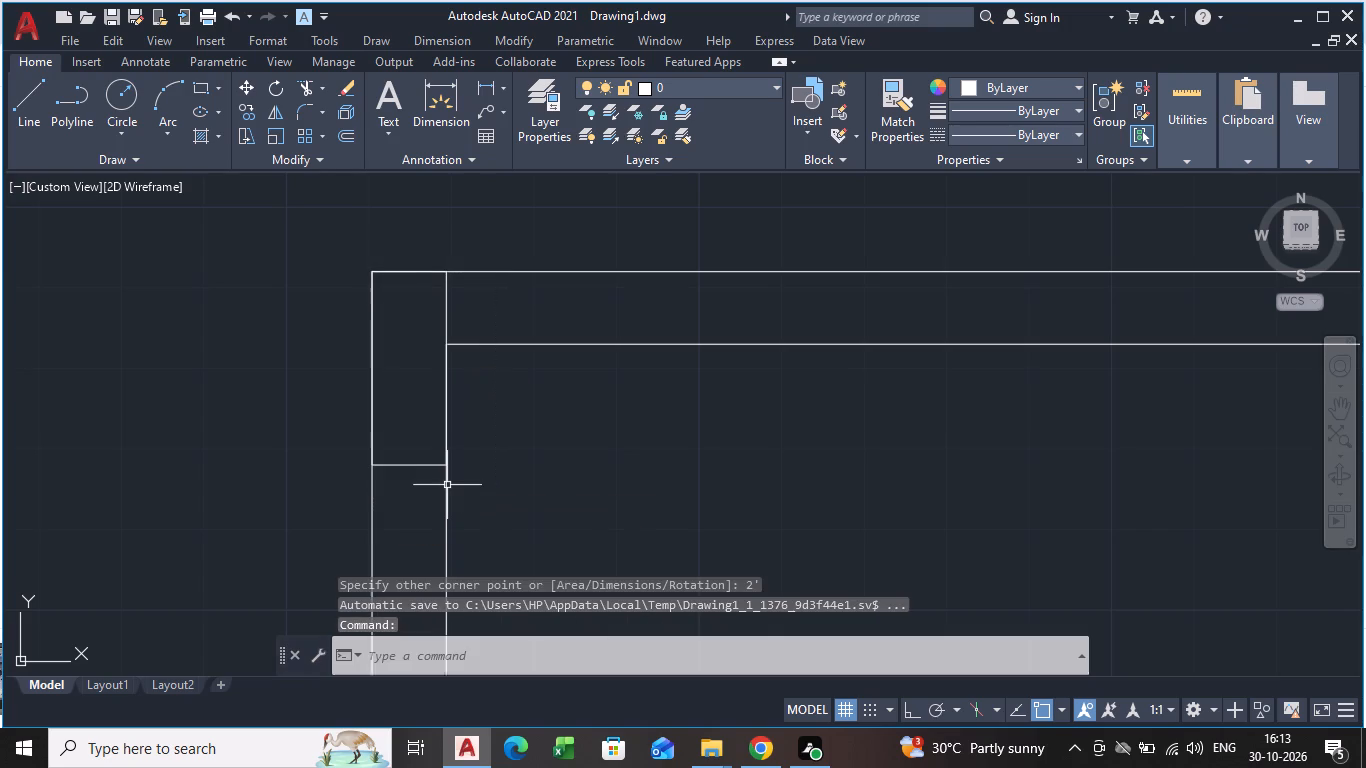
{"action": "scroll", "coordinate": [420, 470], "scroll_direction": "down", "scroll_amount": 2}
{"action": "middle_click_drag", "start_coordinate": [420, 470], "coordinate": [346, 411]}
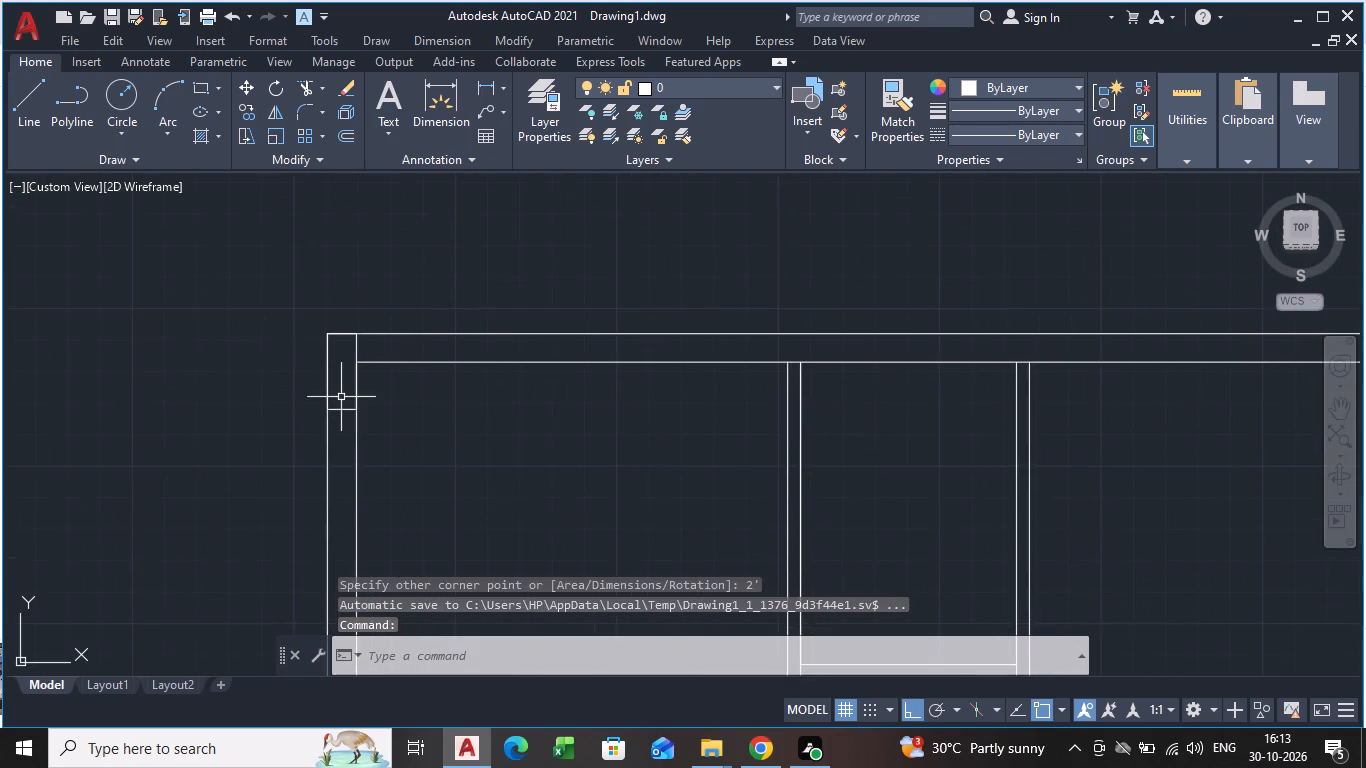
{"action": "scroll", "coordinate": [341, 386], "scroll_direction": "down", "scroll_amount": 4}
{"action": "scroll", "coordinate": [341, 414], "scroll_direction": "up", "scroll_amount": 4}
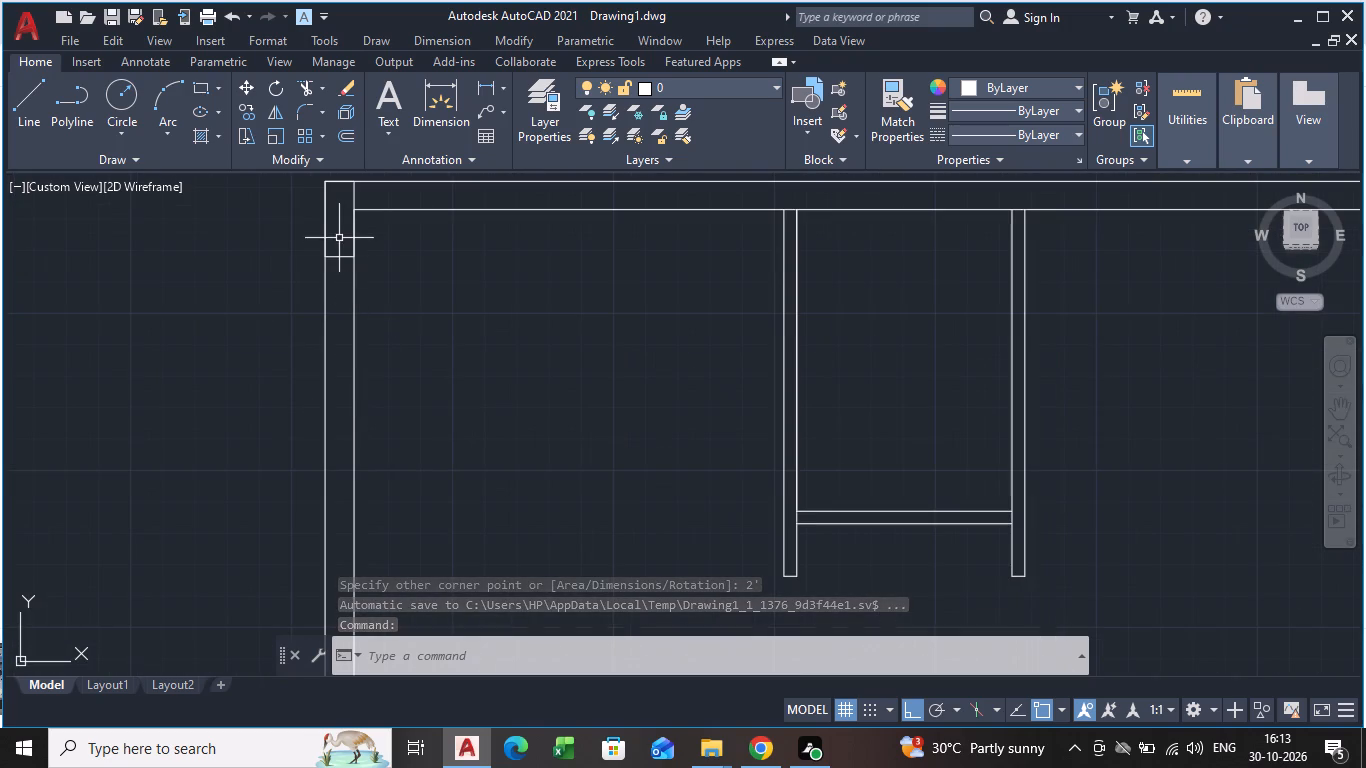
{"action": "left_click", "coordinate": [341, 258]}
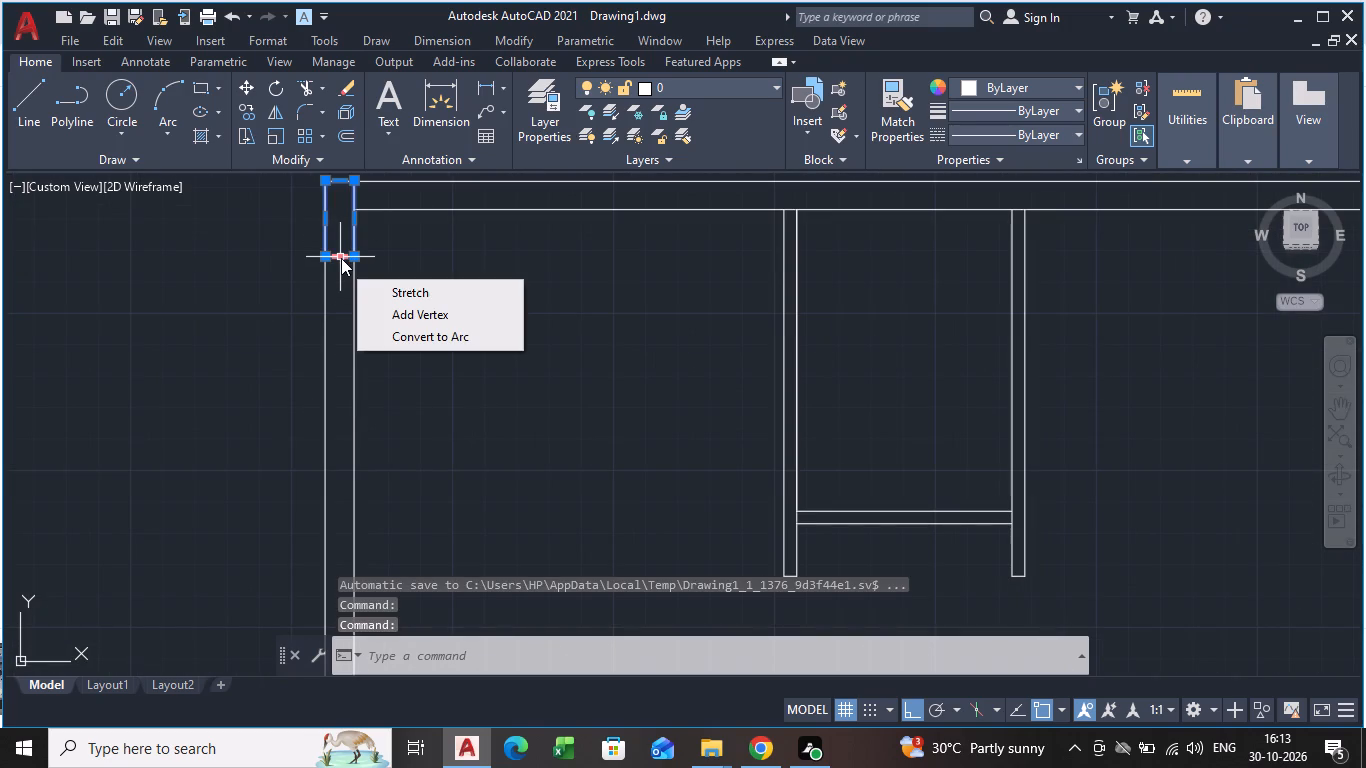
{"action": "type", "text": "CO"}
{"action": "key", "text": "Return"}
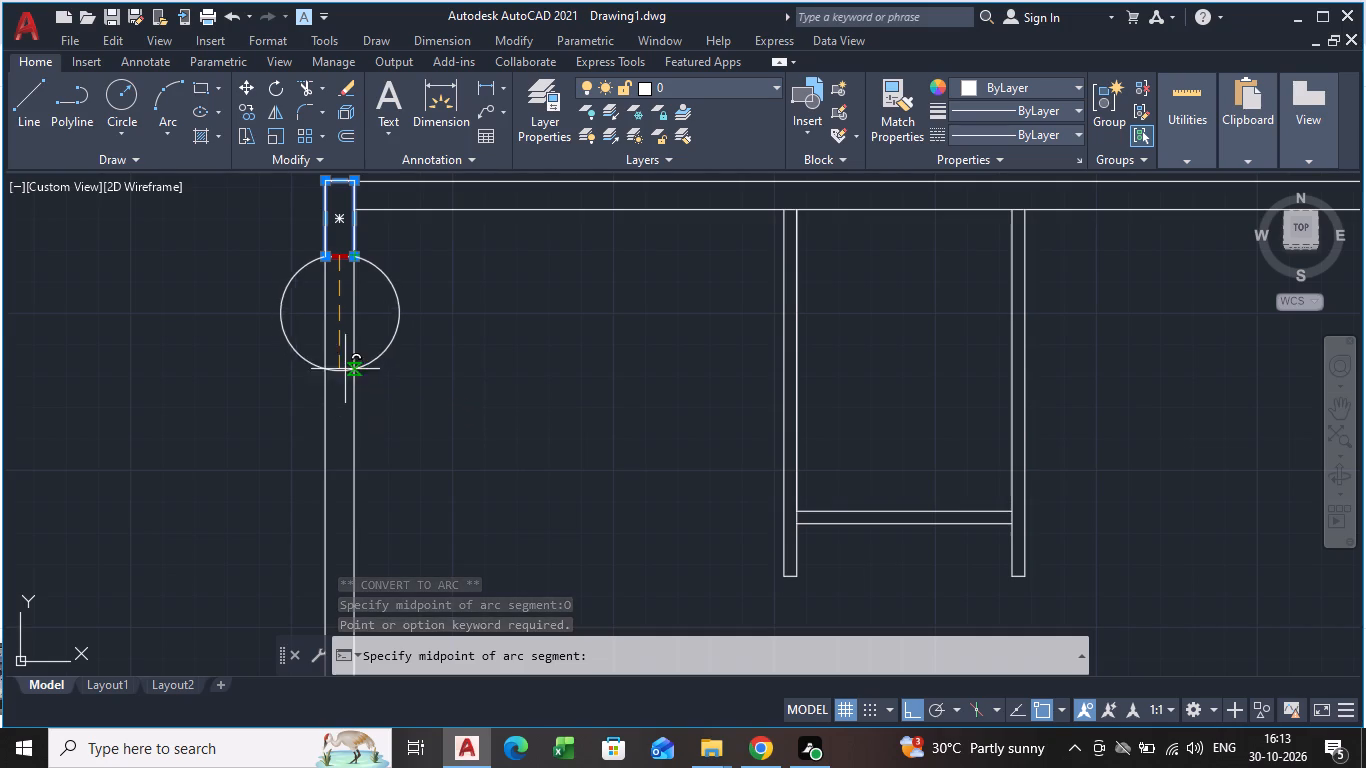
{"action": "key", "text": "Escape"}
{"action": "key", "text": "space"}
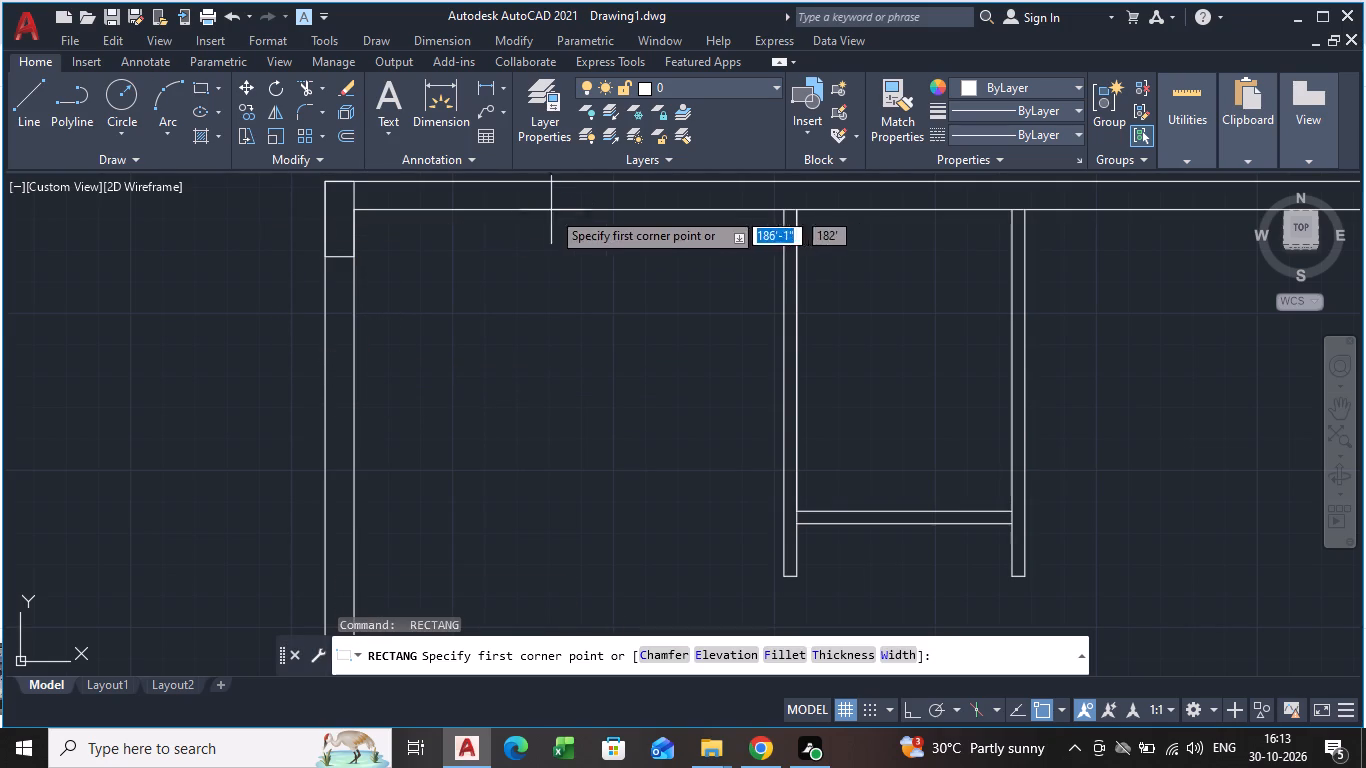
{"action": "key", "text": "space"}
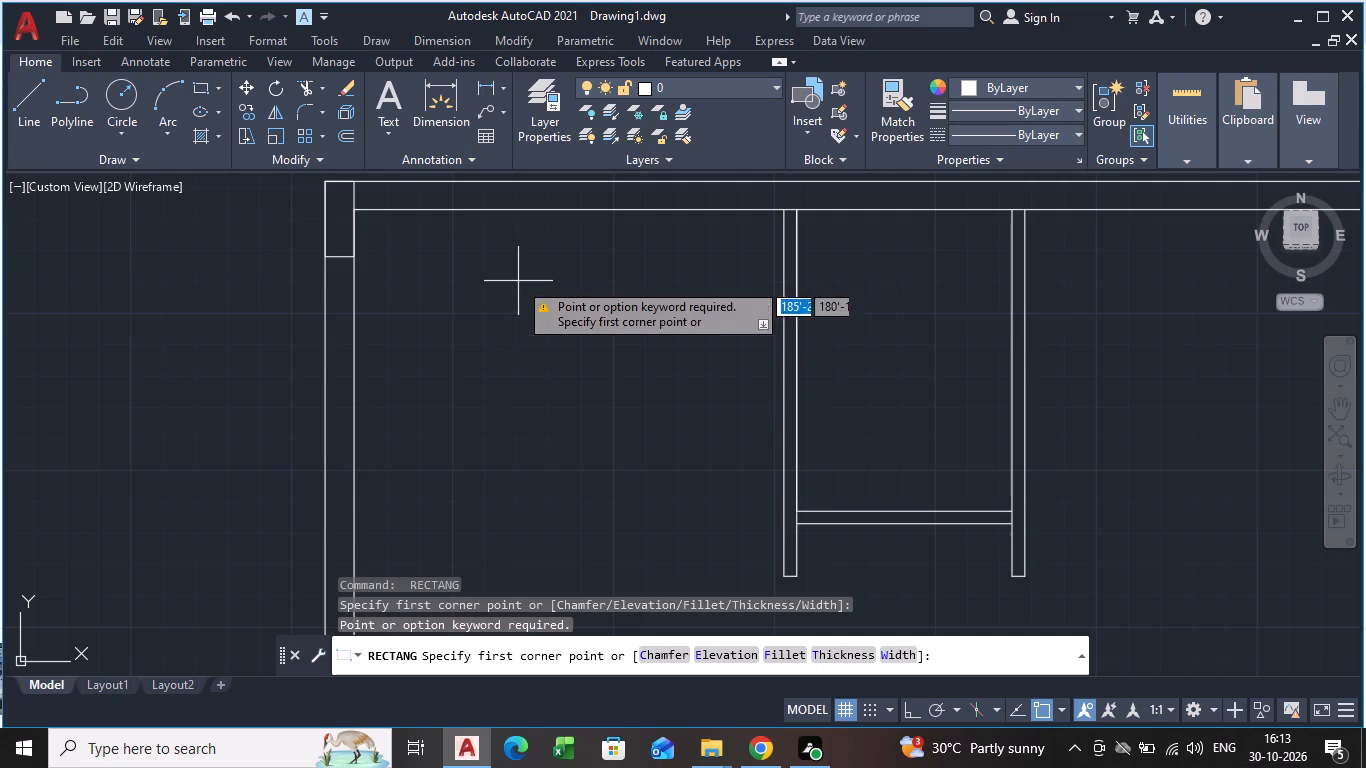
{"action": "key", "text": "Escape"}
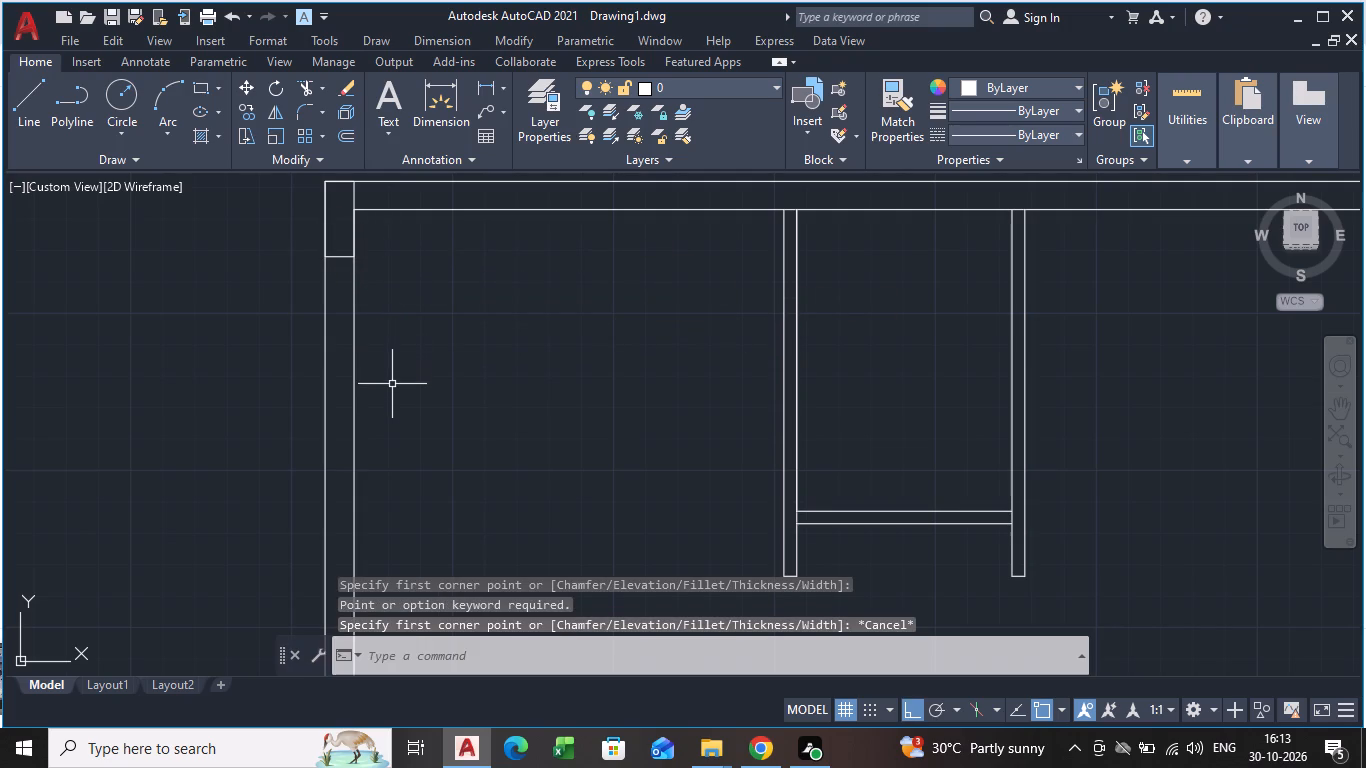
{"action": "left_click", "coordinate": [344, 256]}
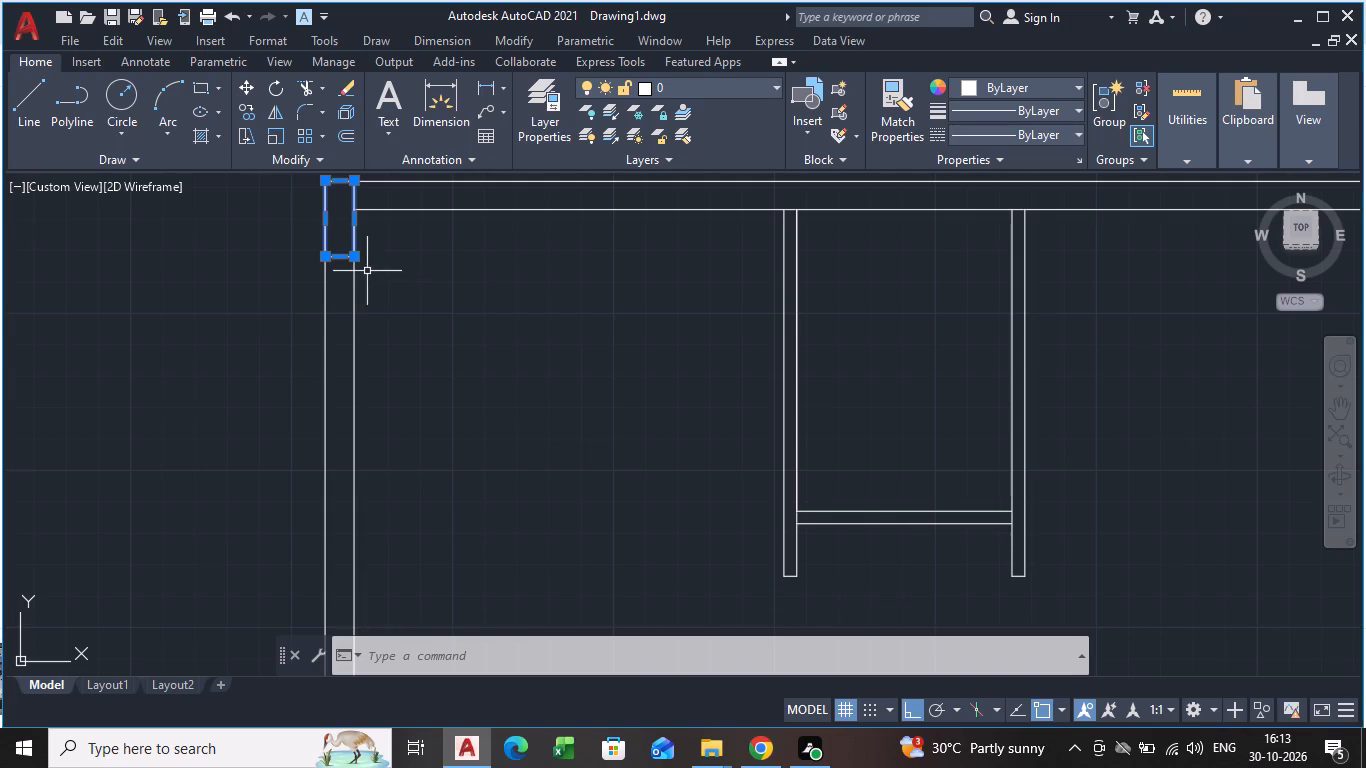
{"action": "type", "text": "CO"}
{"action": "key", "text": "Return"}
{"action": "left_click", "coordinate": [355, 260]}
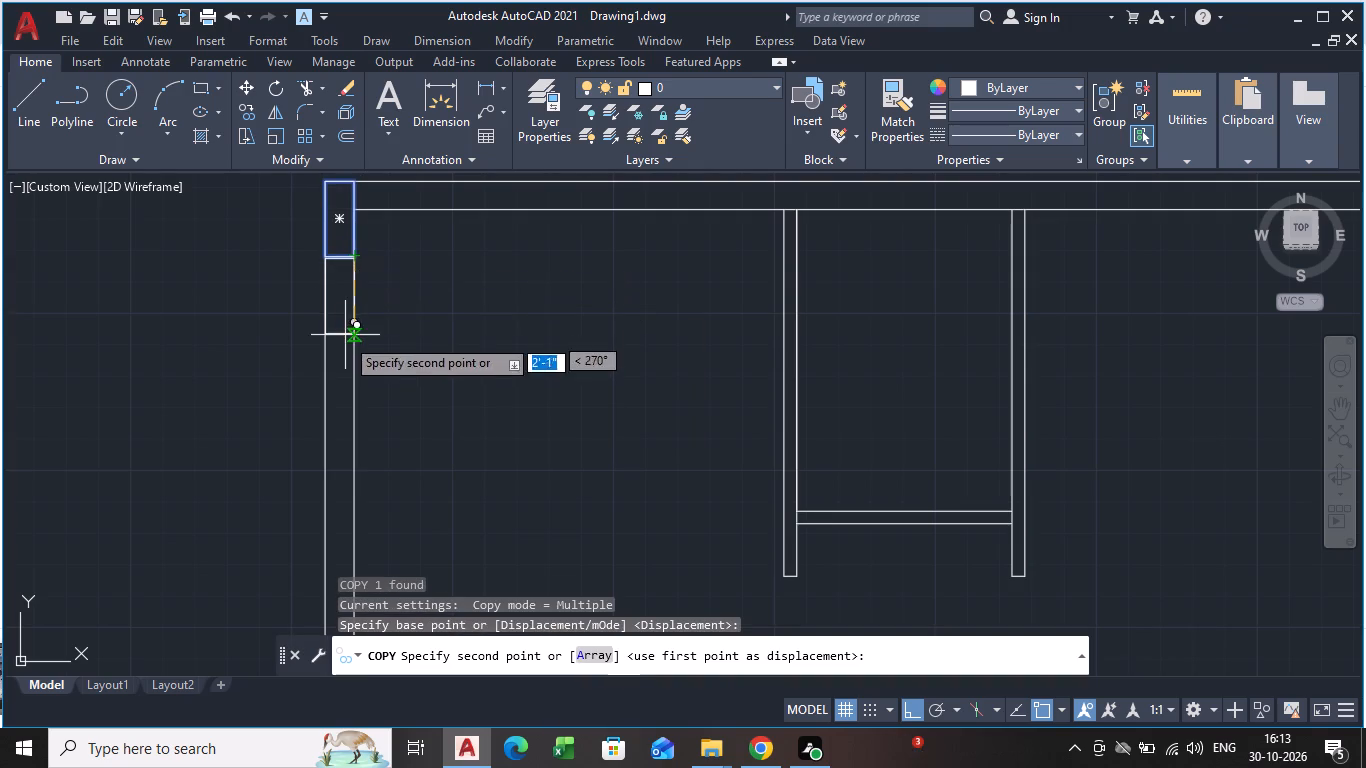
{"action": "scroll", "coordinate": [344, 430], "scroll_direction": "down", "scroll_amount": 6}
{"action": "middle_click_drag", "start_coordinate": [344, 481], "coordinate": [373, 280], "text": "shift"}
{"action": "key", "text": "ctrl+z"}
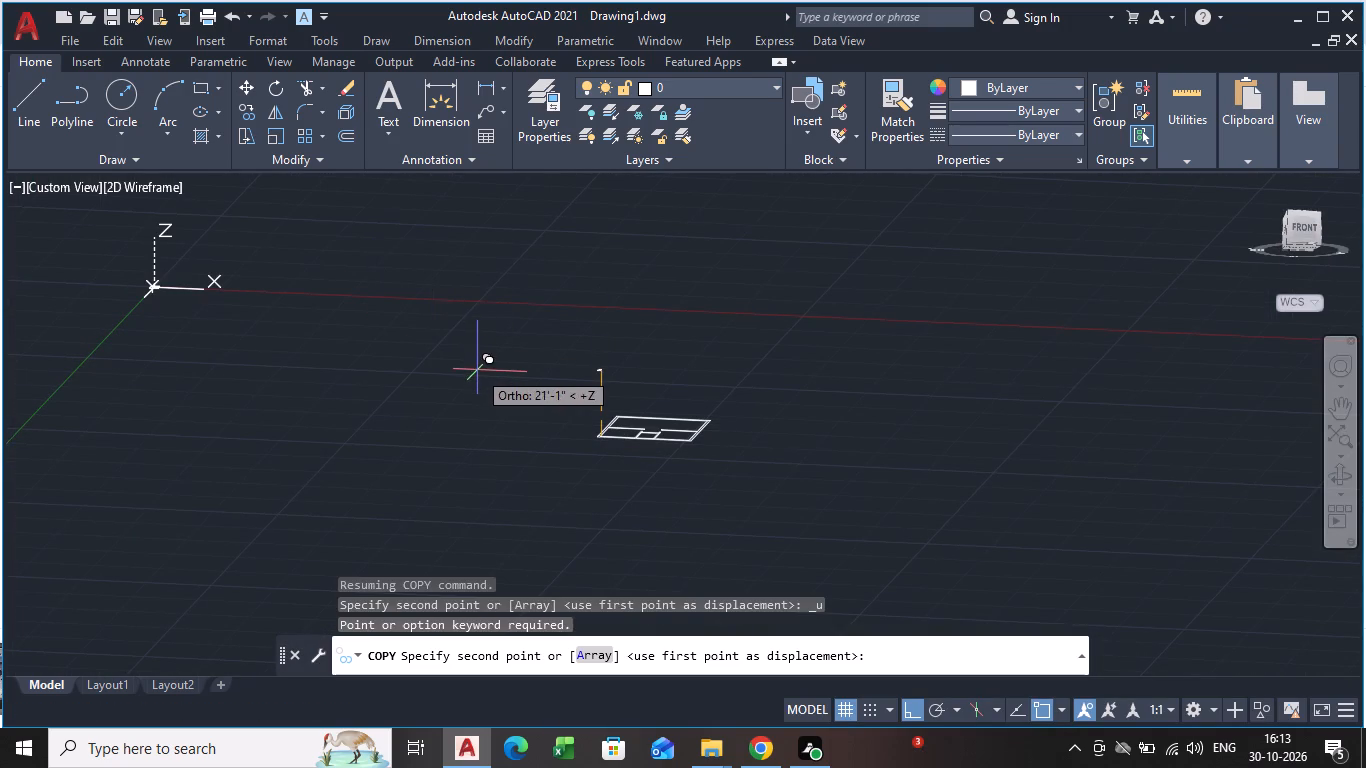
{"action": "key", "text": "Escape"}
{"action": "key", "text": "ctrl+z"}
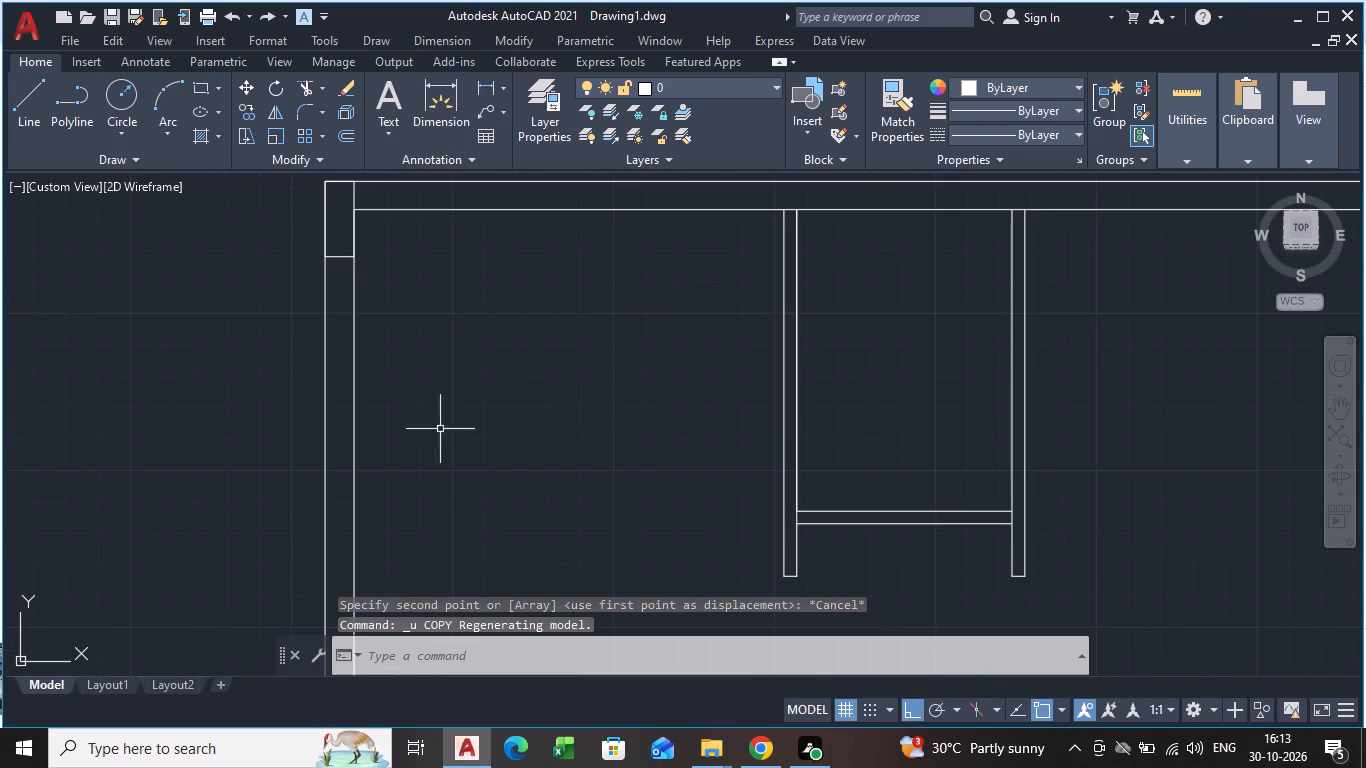
Copy the 9" by 2' rectangle from the building's top-left outer corner about 28' straight down the left outer wall.
{"action": "scroll", "coordinate": [395, 429], "scroll_direction": "down", "scroll_amount": 1}
{"action": "middle_click_drag", "start_coordinate": [394, 429], "coordinate": [393, 361]}
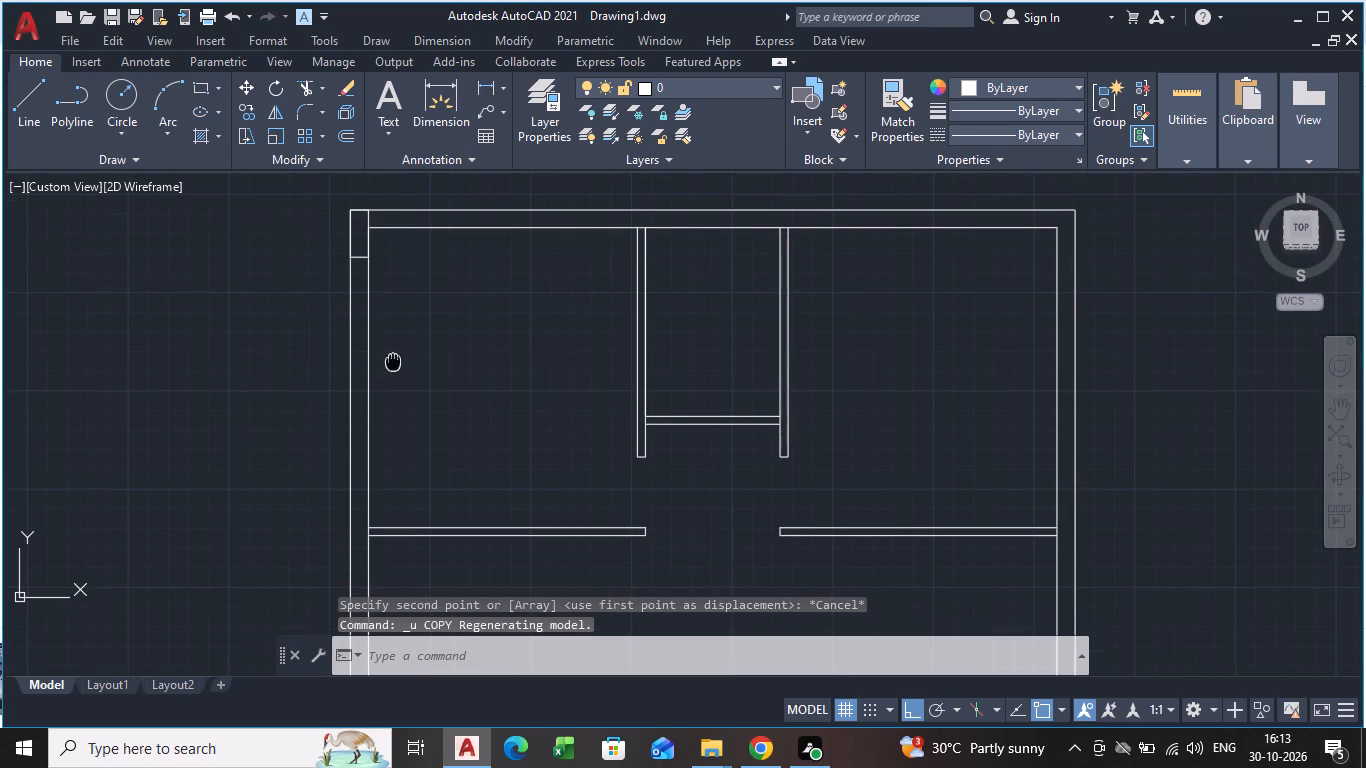
{"action": "middle_click_drag", "start_coordinate": [393, 361], "coordinate": [393, 359]}
{"action": "scroll", "coordinate": [361, 245], "scroll_direction": "up", "scroll_amount": 1}
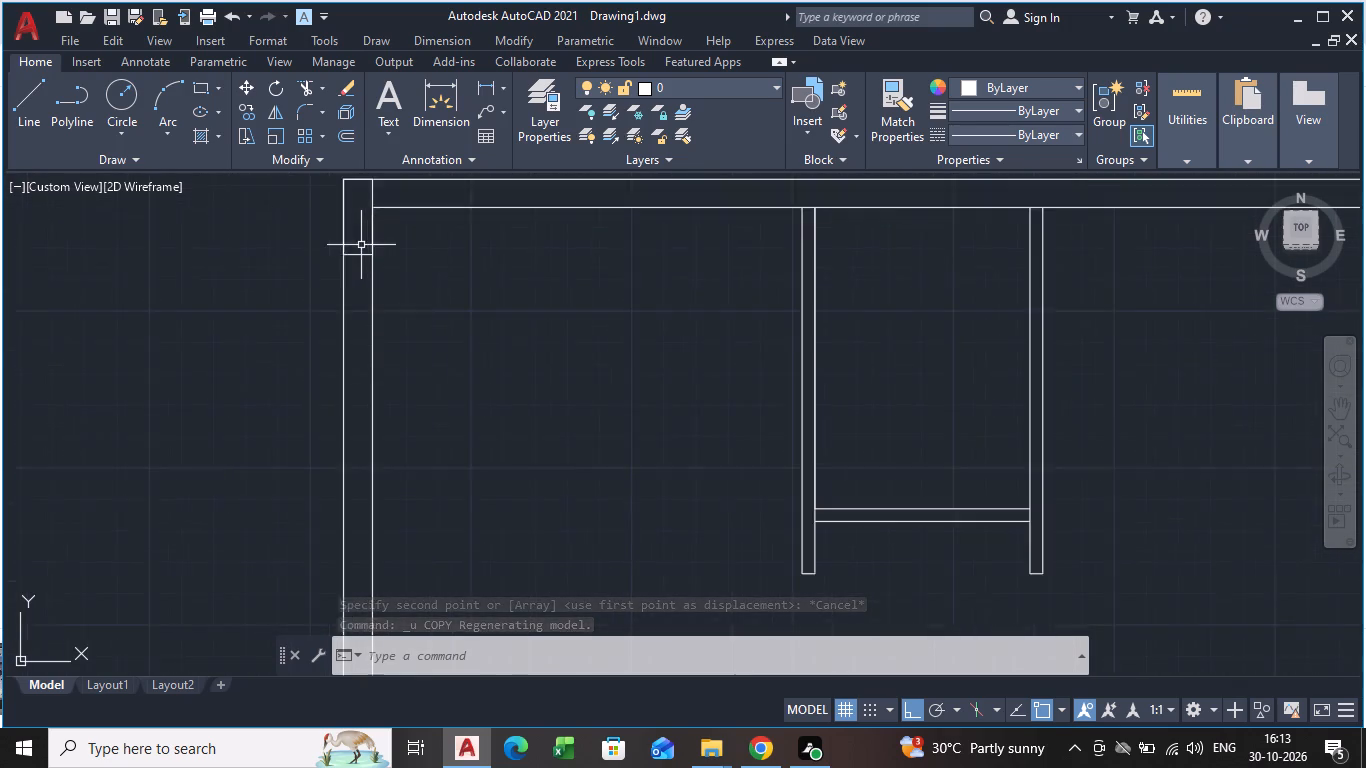
{"action": "scroll", "coordinate": [361, 245], "scroll_direction": "up", "scroll_amount": 1}
{"action": "left_click", "coordinate": [362, 260]}
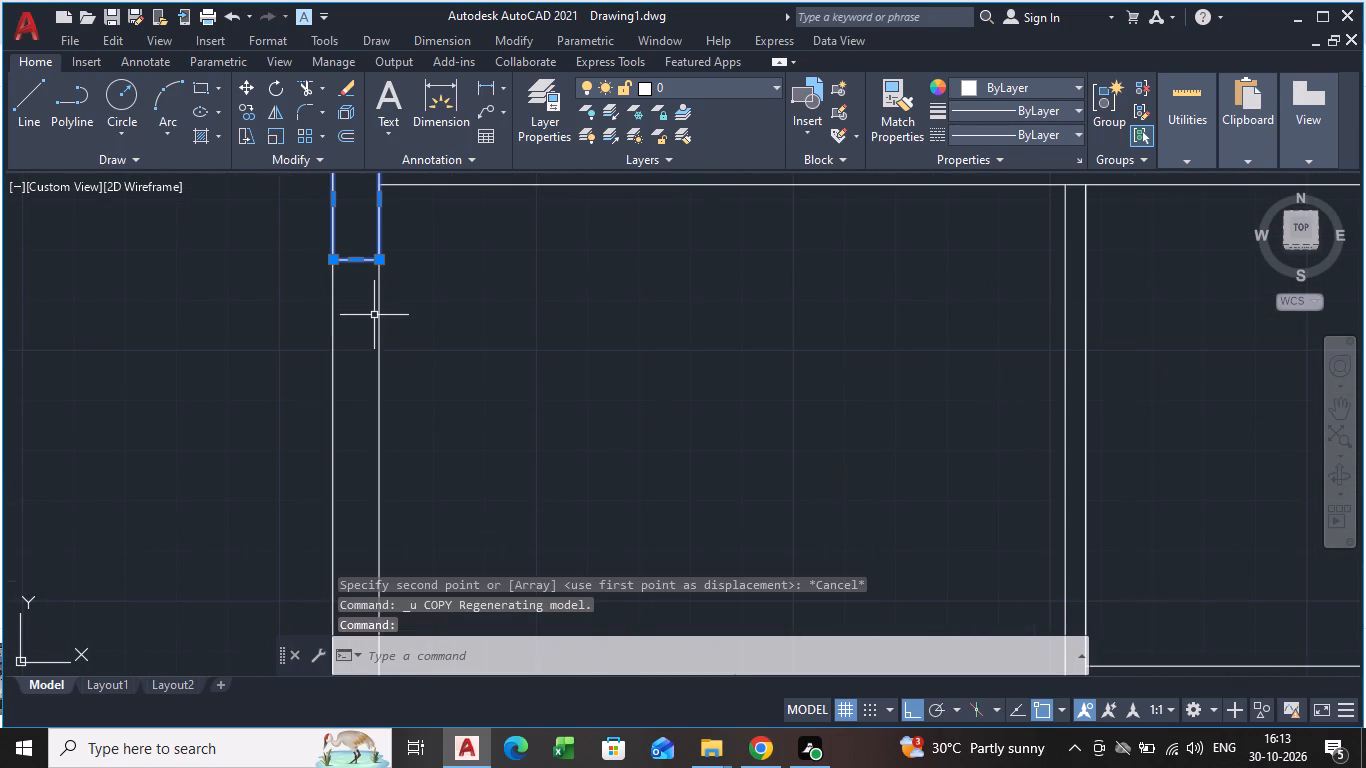
{"action": "key", "text": "c"}
{"action": "key", "text": "o"}
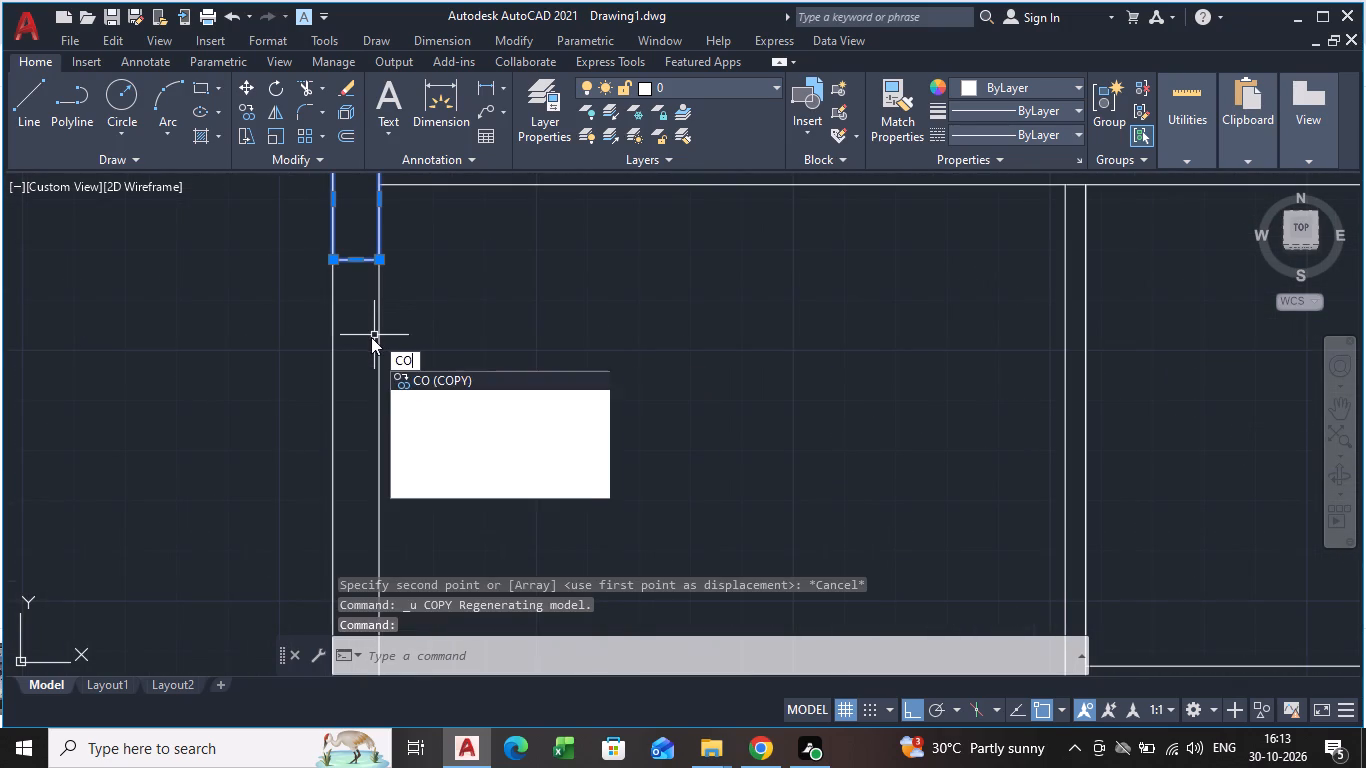
{"action": "key", "text": "Return"}
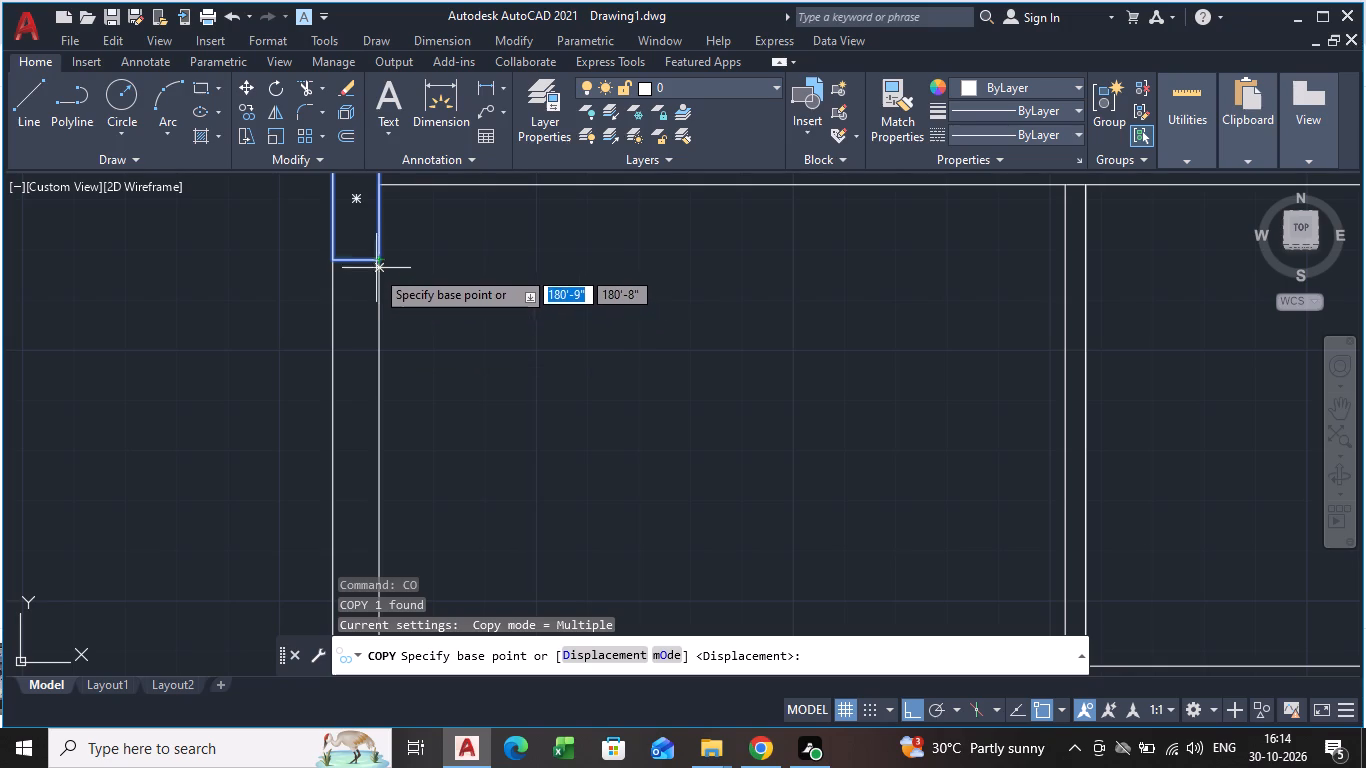
{"action": "middle_click_drag", "start_coordinate": [372, 272], "coordinate": [376, 302]}
{"action": "scroll", "coordinate": [372, 274], "scroll_direction": "down", "scroll_amount": 1}
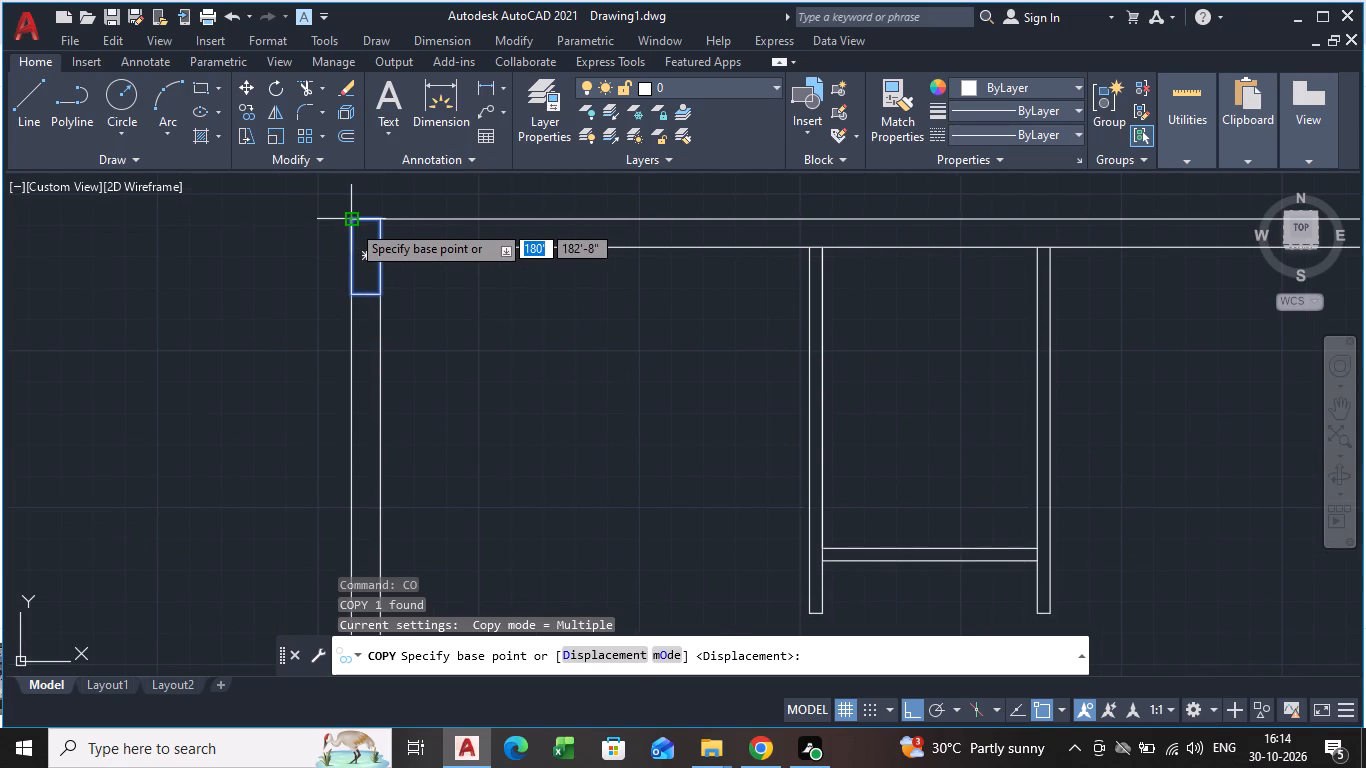
{"action": "left_click", "coordinate": [351, 223]}
{"action": "scroll", "coordinate": [352, 382], "scroll_direction": "down", "scroll_amount": 3}
{"action": "middle_click_drag", "start_coordinate": [352, 384], "coordinate": [358, 269]}
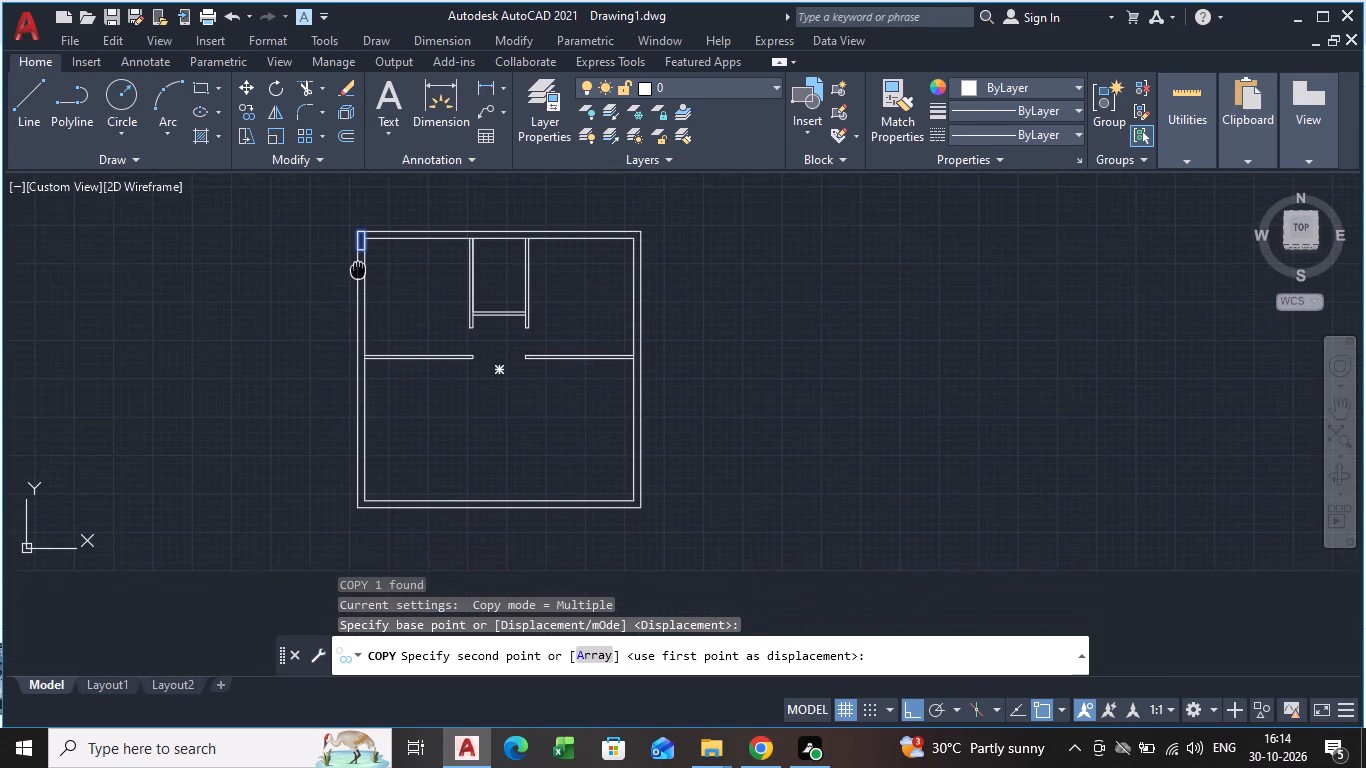
{"action": "middle_click_drag", "start_coordinate": [358, 269], "coordinate": [358, 268]}
{"action": "scroll", "coordinate": [358, 368], "scroll_direction": "up", "scroll_amount": 3}
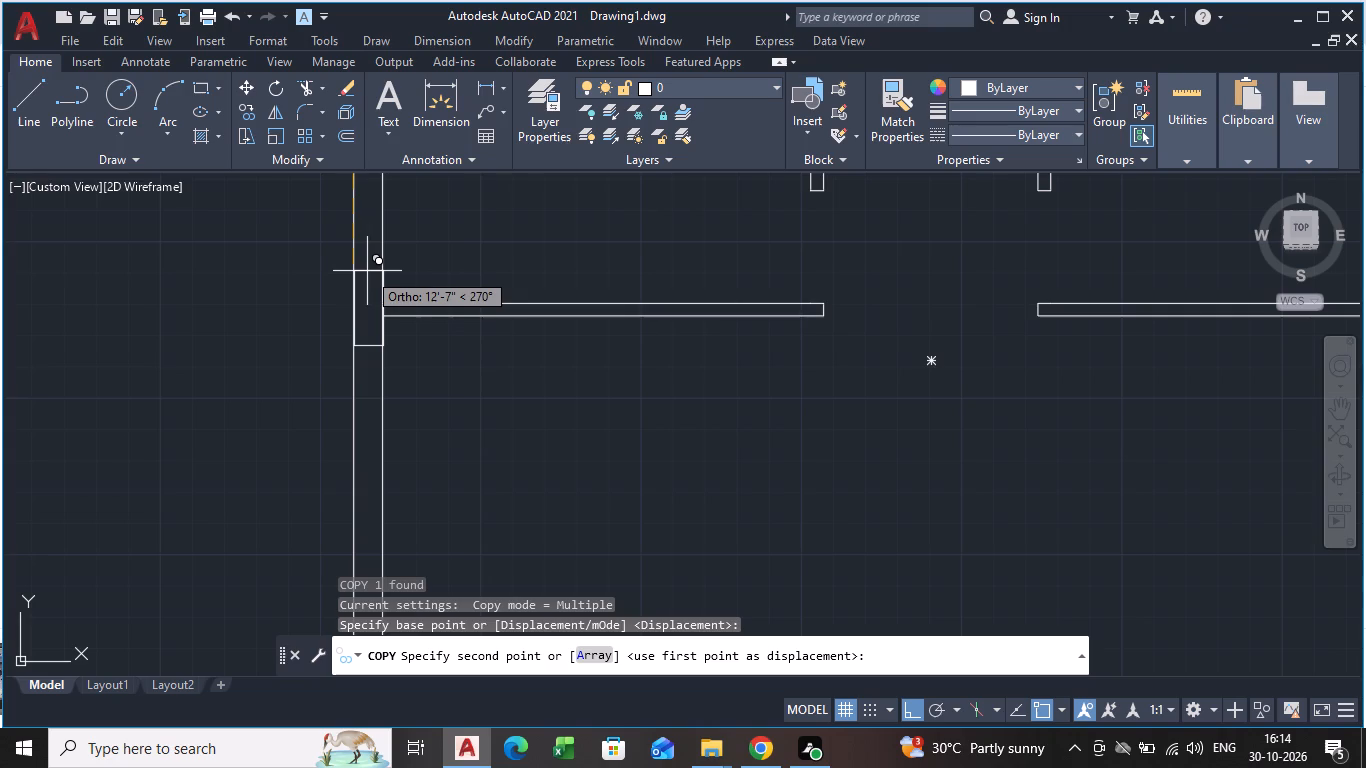
{"action": "scroll", "coordinate": [372, 329], "scroll_direction": "down", "scroll_amount": 4}
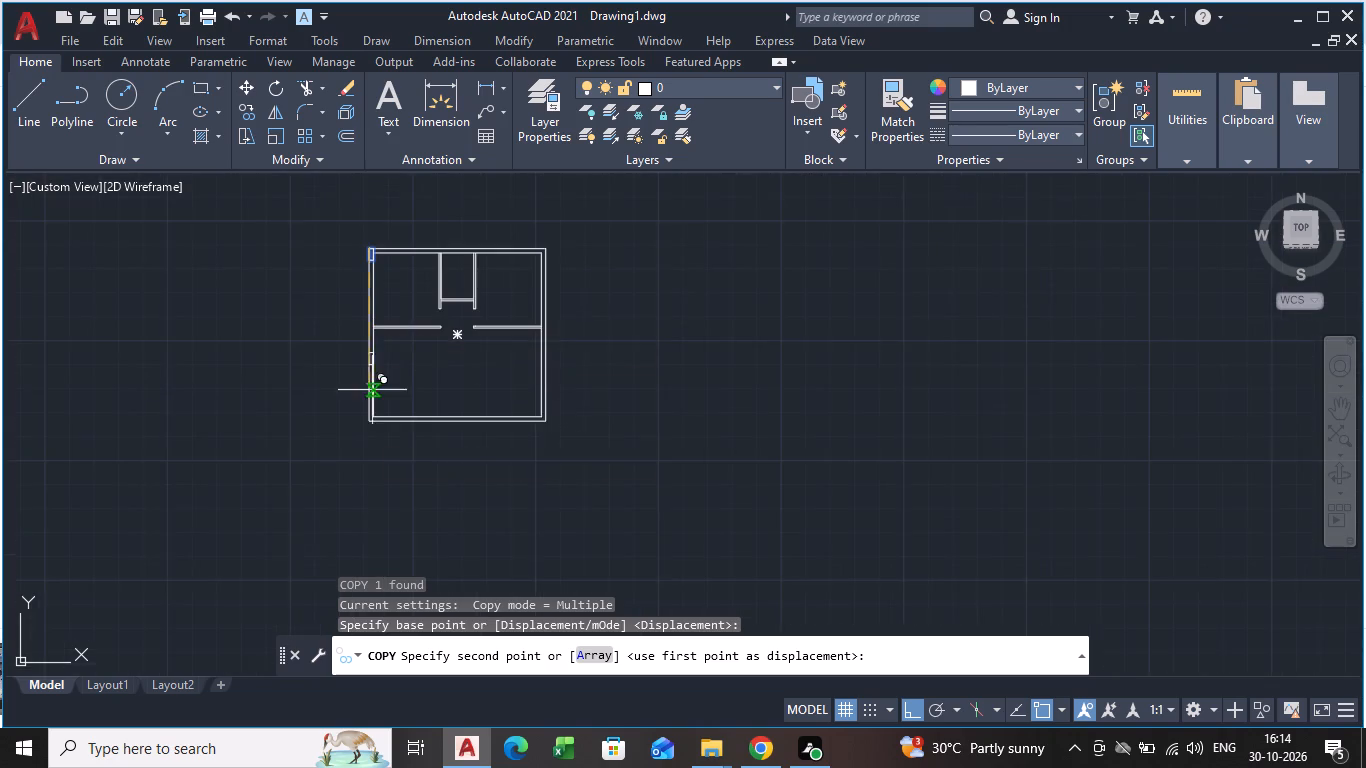
{"action": "middle_click_drag", "start_coordinate": [372, 441], "coordinate": [374, 347]}
{"action": "scroll", "coordinate": [371, 357], "scroll_direction": "up", "scroll_amount": 9}
{"action": "scroll", "coordinate": [372, 379], "scroll_direction": "down", "scroll_amount": 2}
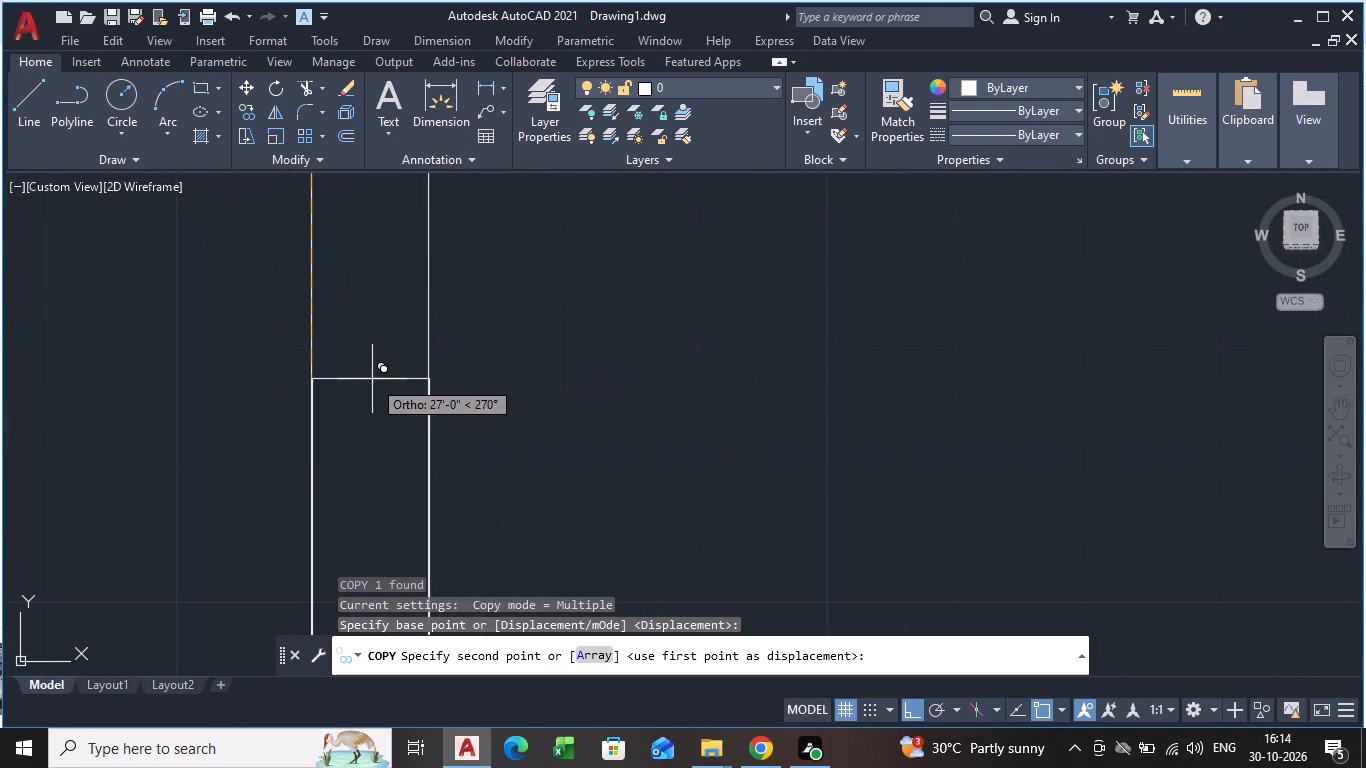
{"action": "scroll", "coordinate": [375, 392], "scroll_direction": "down", "scroll_amount": 3}
{"action": "middle_click_drag", "start_coordinate": [375, 396], "coordinate": [375, 450]}
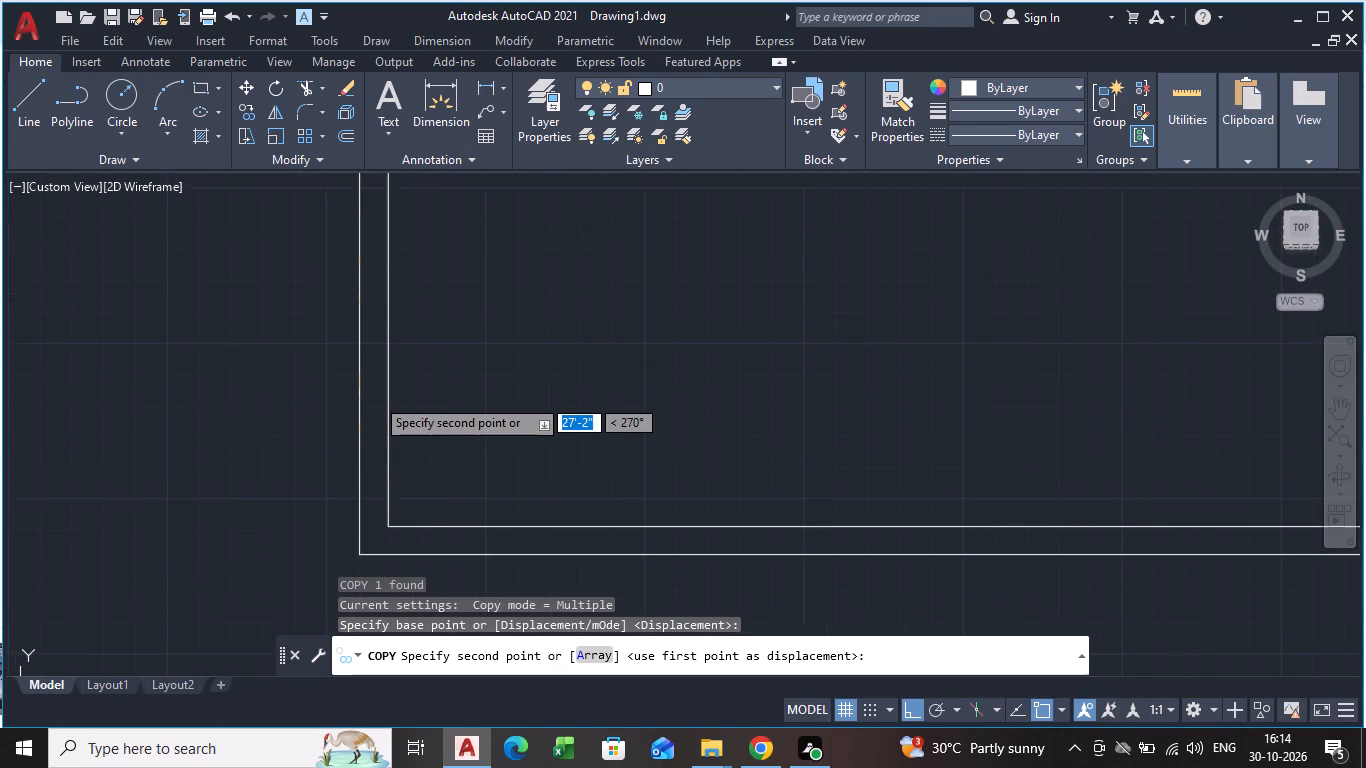
{"action": "scroll", "coordinate": [375, 451], "scroll_direction": "down", "scroll_amount": 2}
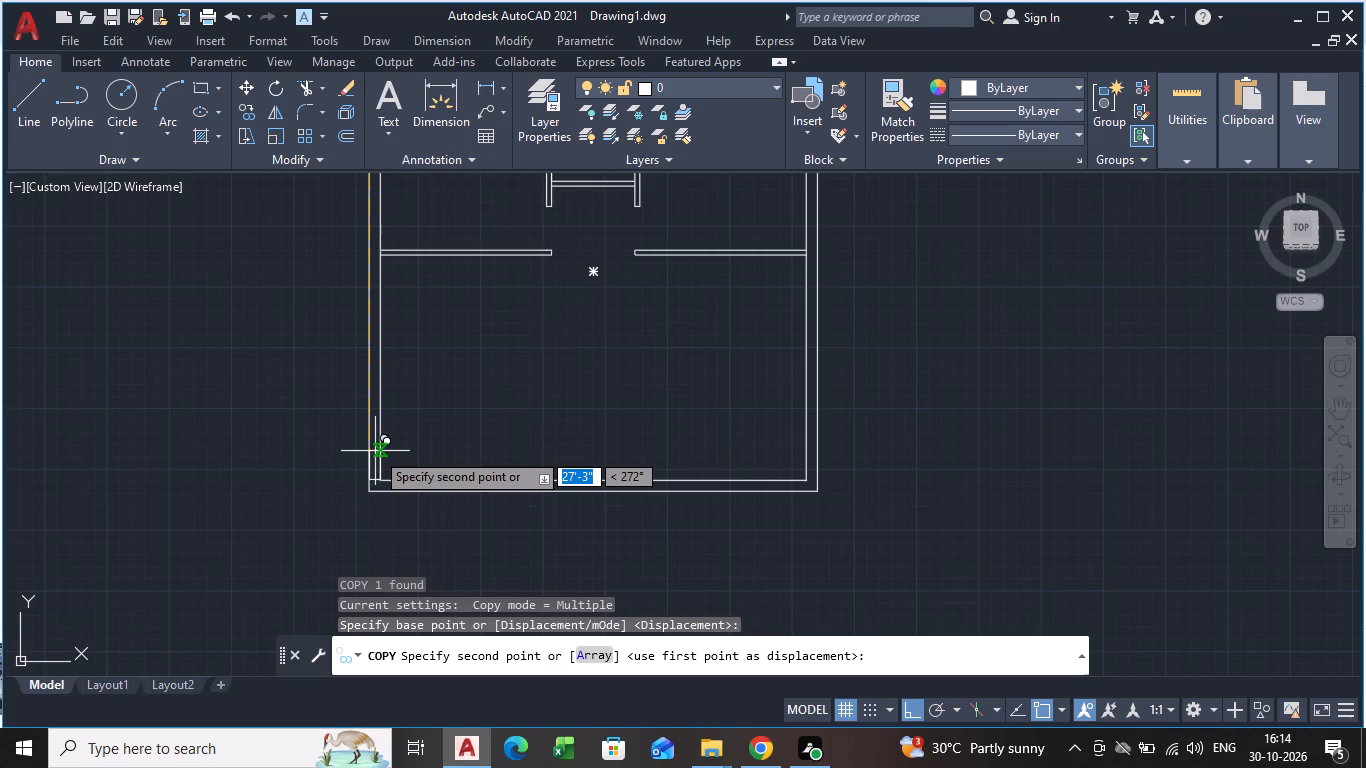
{"action": "scroll", "coordinate": [376, 451], "scroll_direction": "down", "scroll_amount": 1}
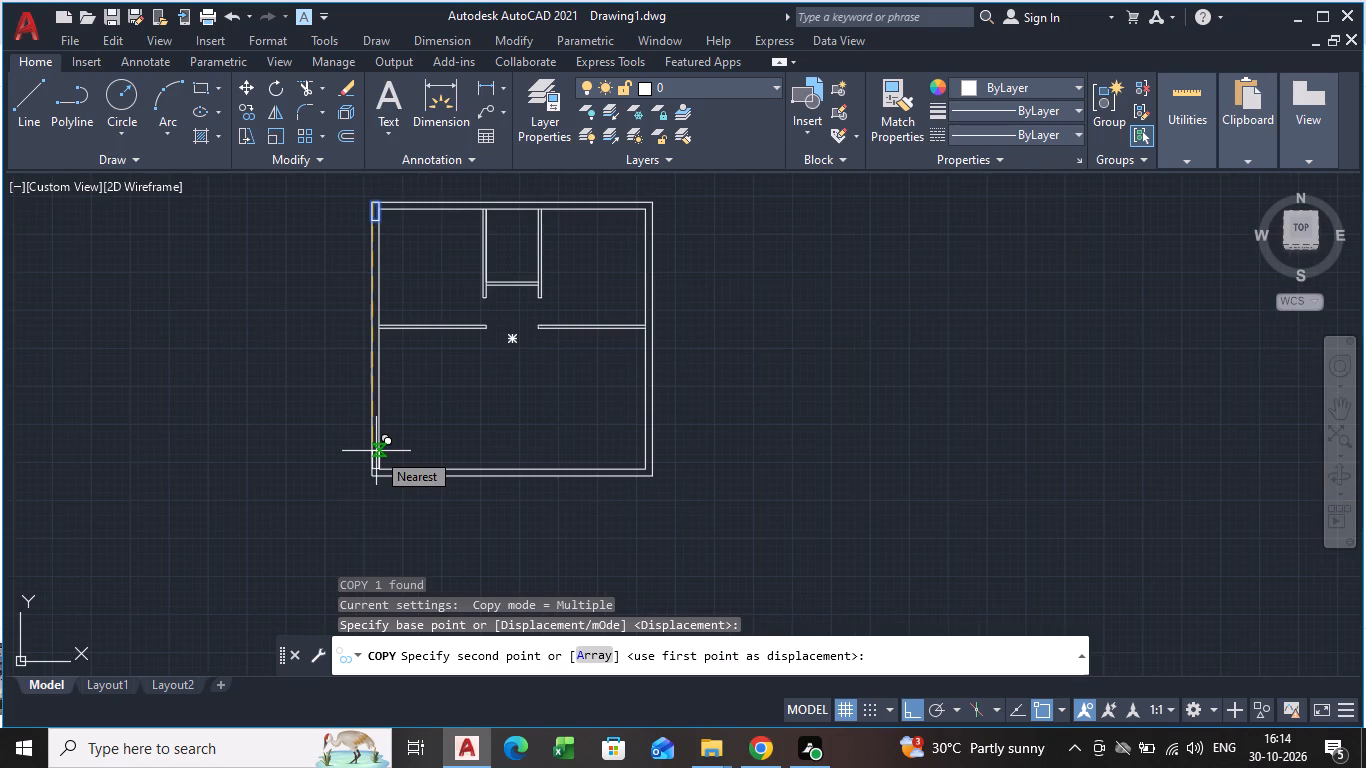
{"action": "scroll", "coordinate": [376, 451], "scroll_direction": "up", "scroll_amount": 4}
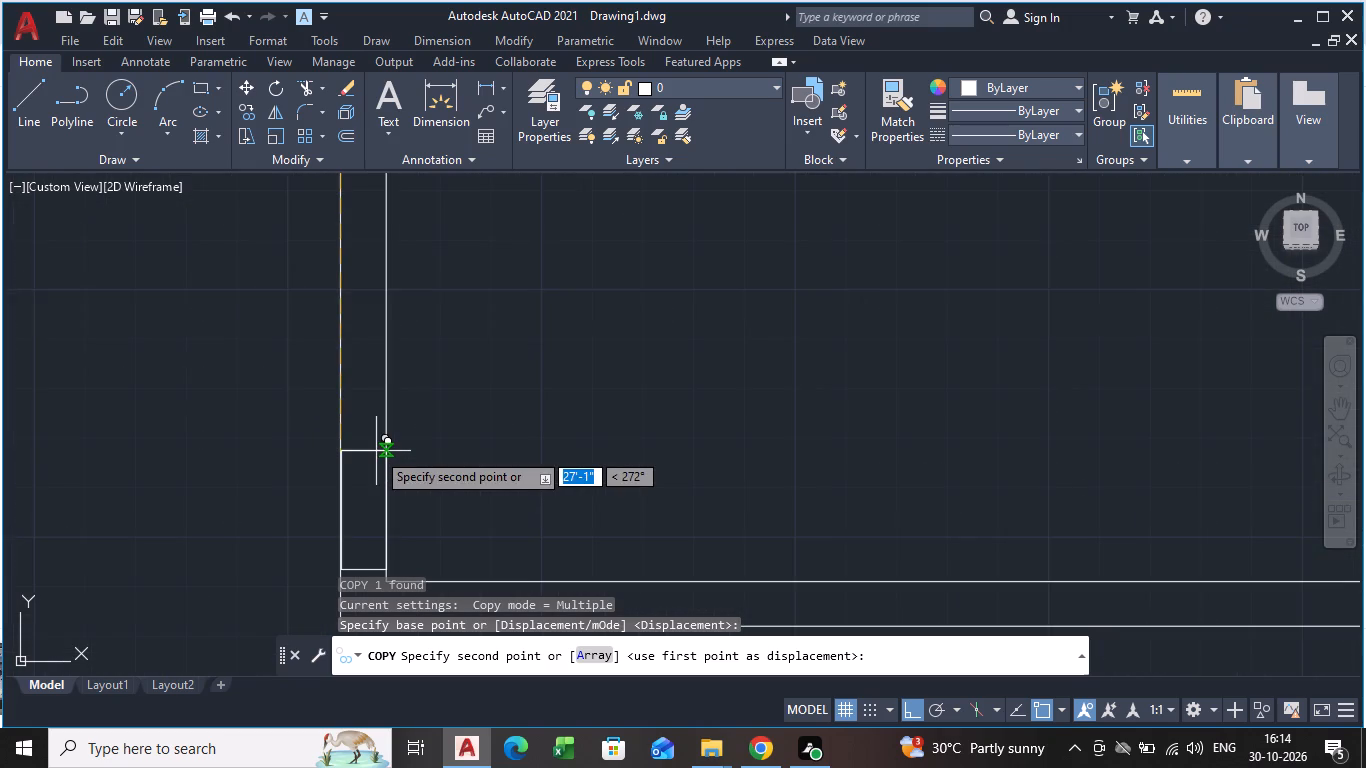
{"action": "scroll", "coordinate": [376, 451], "scroll_direction": "down", "scroll_amount": 2}
{"action": "middle_click_drag", "start_coordinate": [376, 451], "coordinate": [376, 353]}
{"action": "scroll", "coordinate": [374, 361], "scroll_direction": "up", "scroll_amount": 3}
{"action": "scroll", "coordinate": [371, 385], "scroll_direction": "down", "scroll_amount": 1}
{"action": "middle_click_drag", "start_coordinate": [371, 387], "coordinate": [371, 283]}
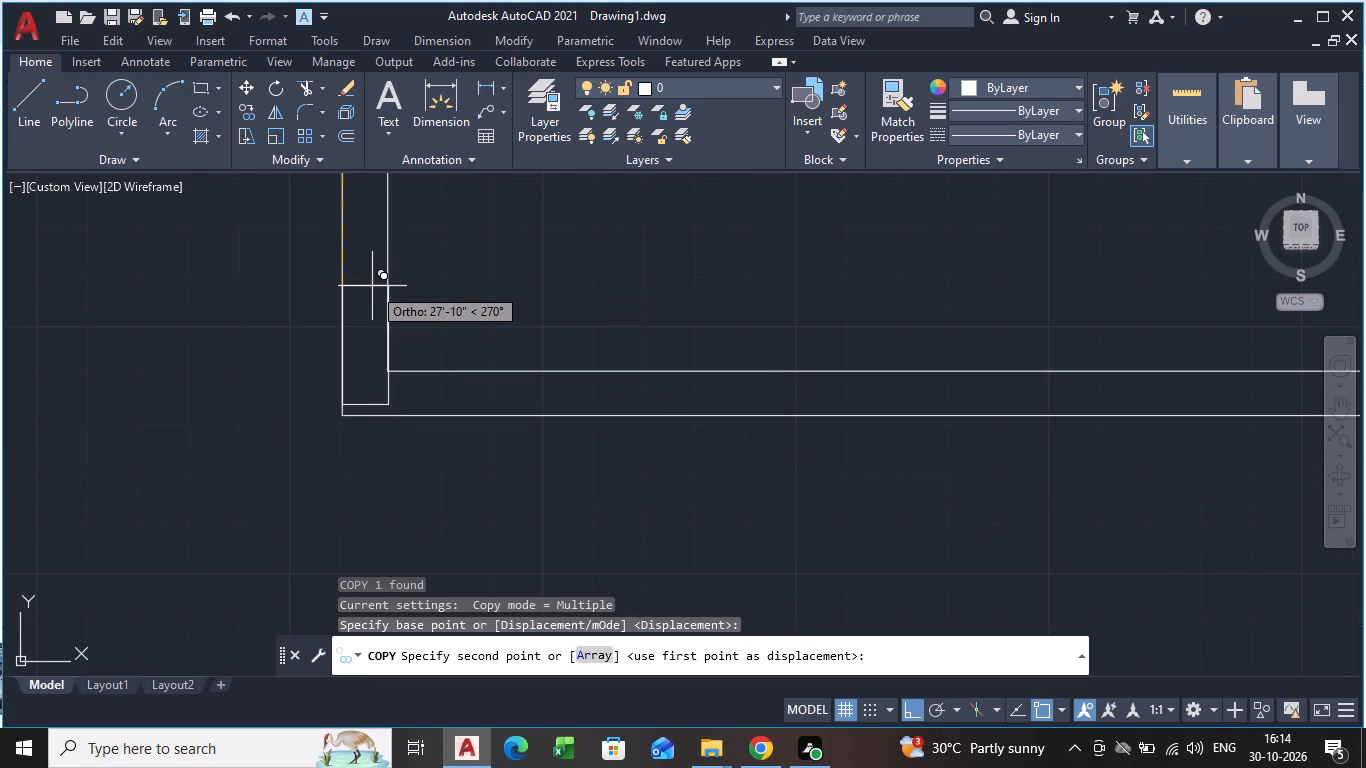
{"action": "left_click", "coordinate": [371, 293]}
{"action": "key", "text": "Escape"}
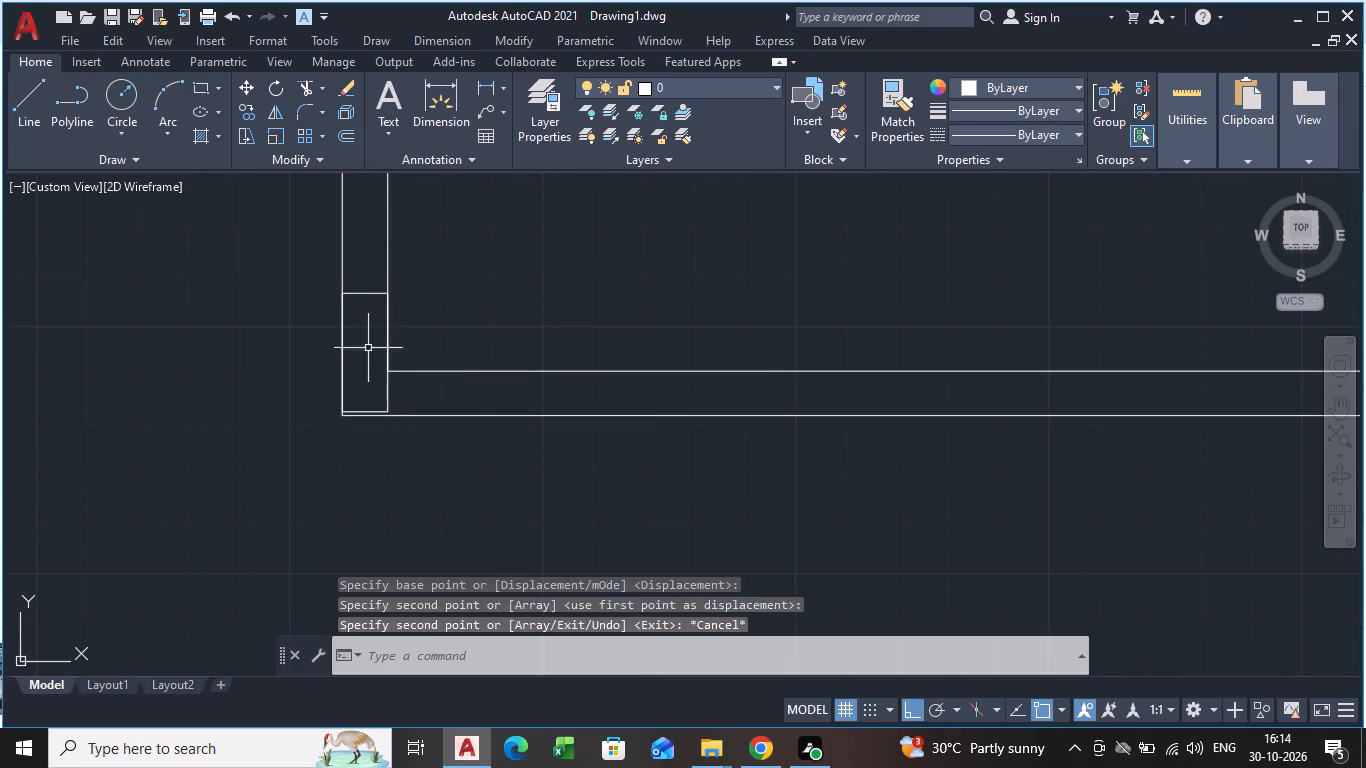
Move the copied rectangle down so its bottom edge meets the outer face of the bottom wall.
{"action": "scroll", "coordinate": [369, 362], "scroll_direction": "up", "scroll_amount": 1}
{"action": "left_click", "coordinate": [399, 395]}
{"action": "key", "text": "m"}
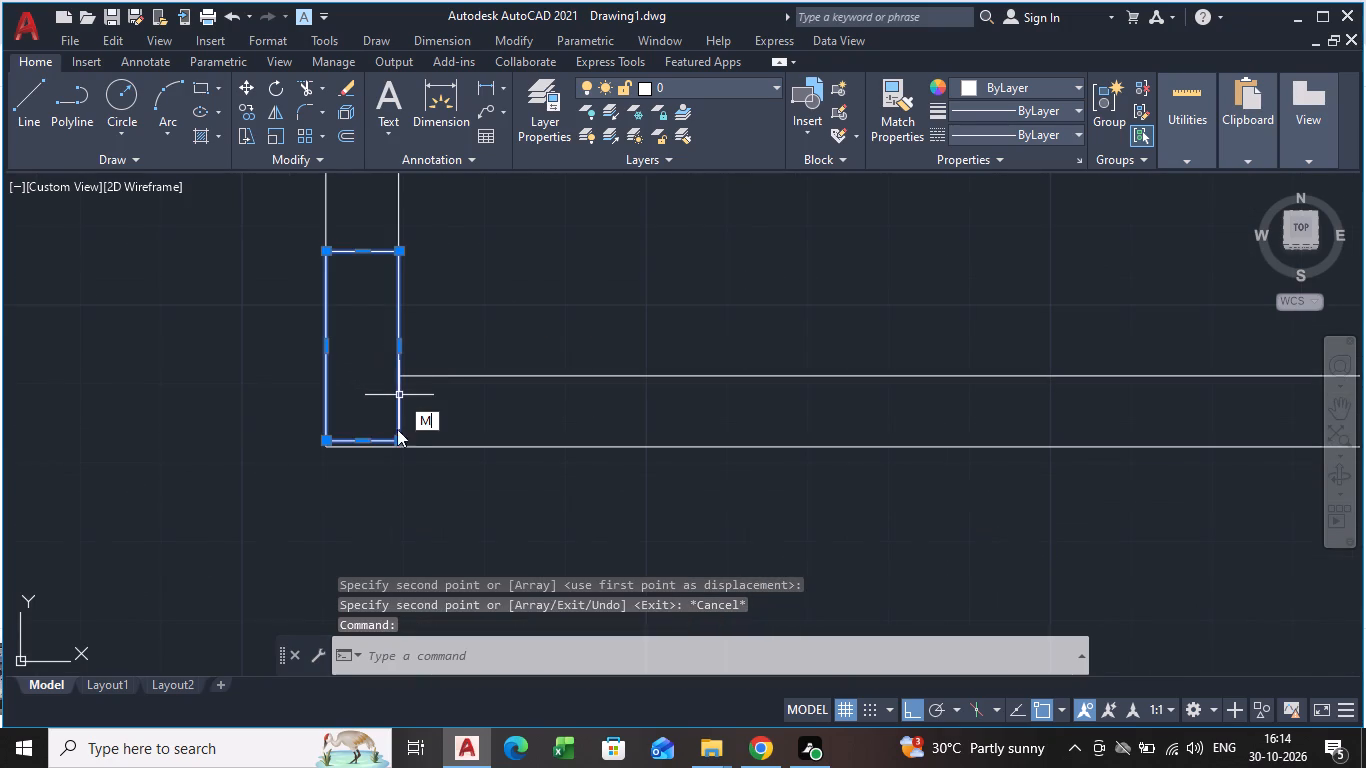
{"action": "scroll", "coordinate": [395, 436], "scroll_direction": "up", "scroll_amount": 4}
{"action": "key", "text": "Return"}
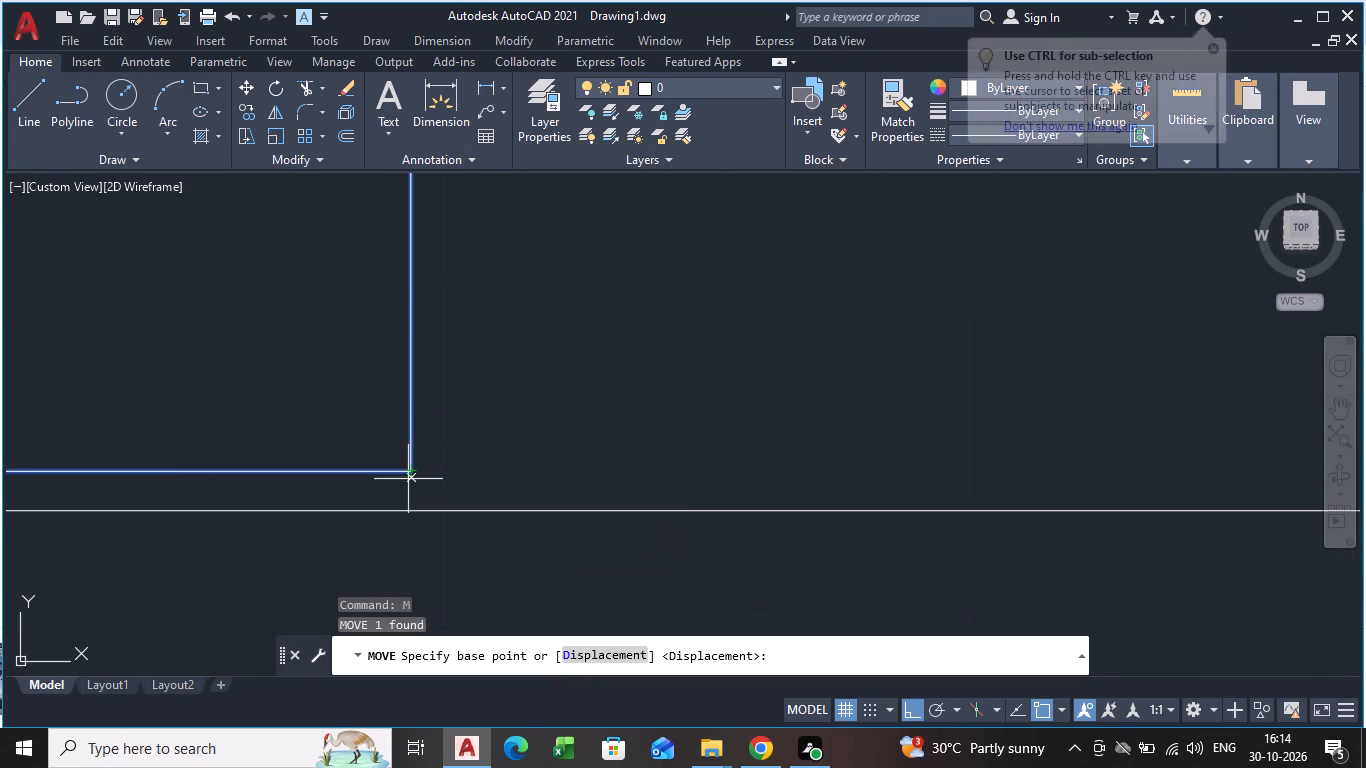
{"action": "left_click", "coordinate": [409, 469]}
{"action": "left_click", "coordinate": [405, 506]}
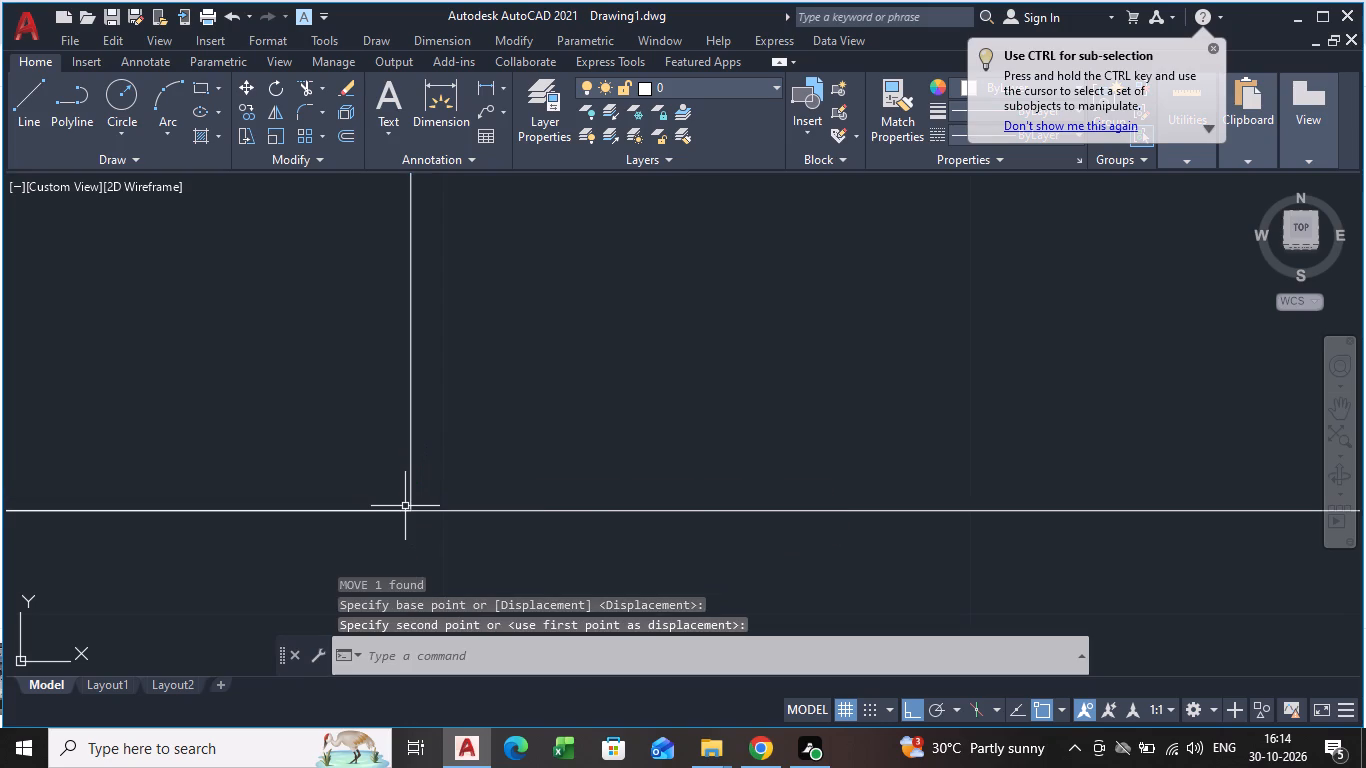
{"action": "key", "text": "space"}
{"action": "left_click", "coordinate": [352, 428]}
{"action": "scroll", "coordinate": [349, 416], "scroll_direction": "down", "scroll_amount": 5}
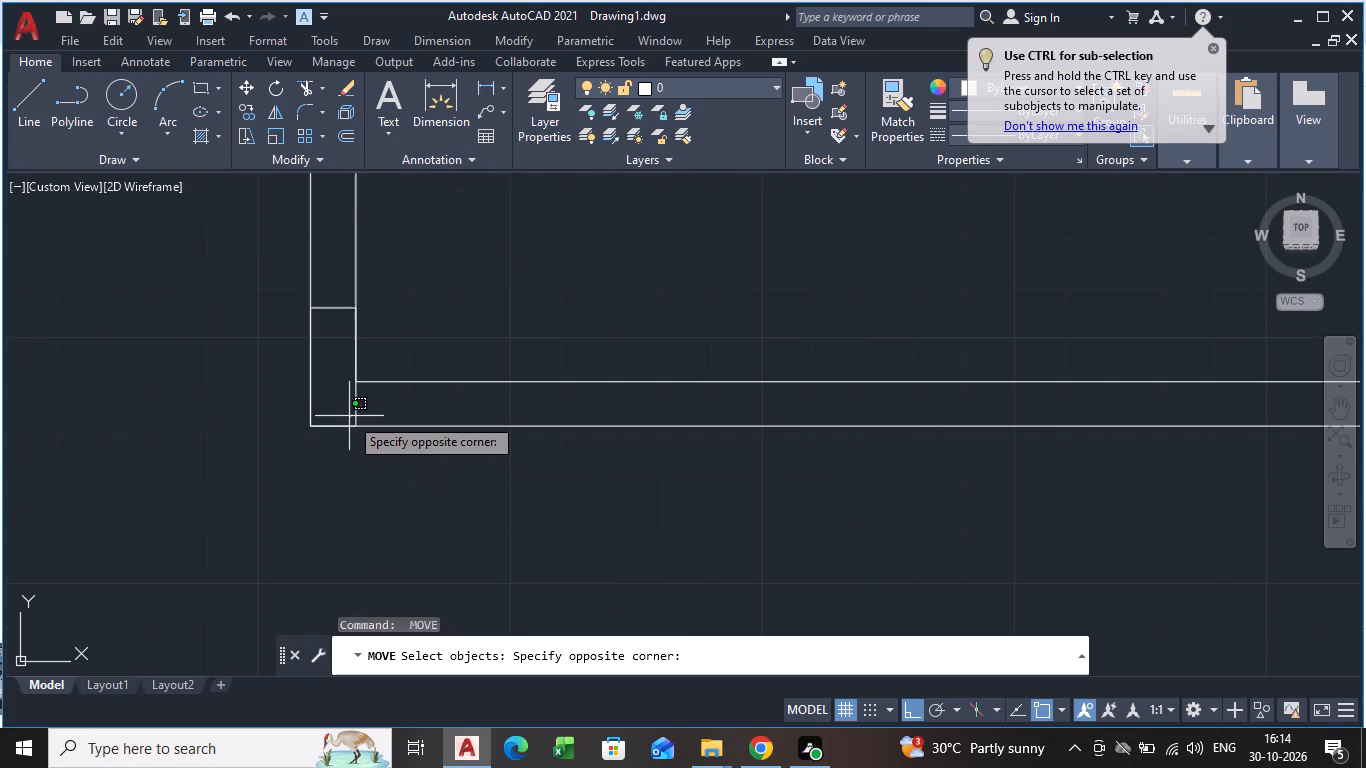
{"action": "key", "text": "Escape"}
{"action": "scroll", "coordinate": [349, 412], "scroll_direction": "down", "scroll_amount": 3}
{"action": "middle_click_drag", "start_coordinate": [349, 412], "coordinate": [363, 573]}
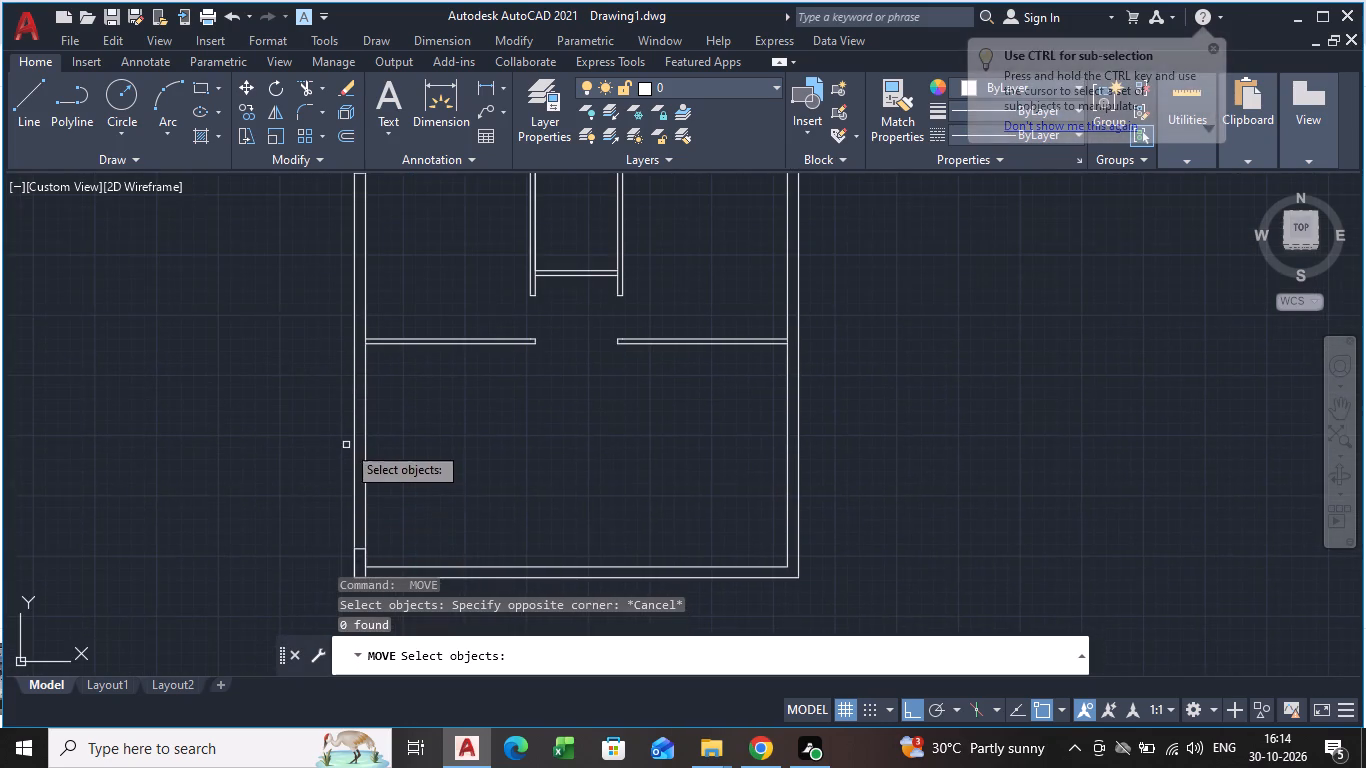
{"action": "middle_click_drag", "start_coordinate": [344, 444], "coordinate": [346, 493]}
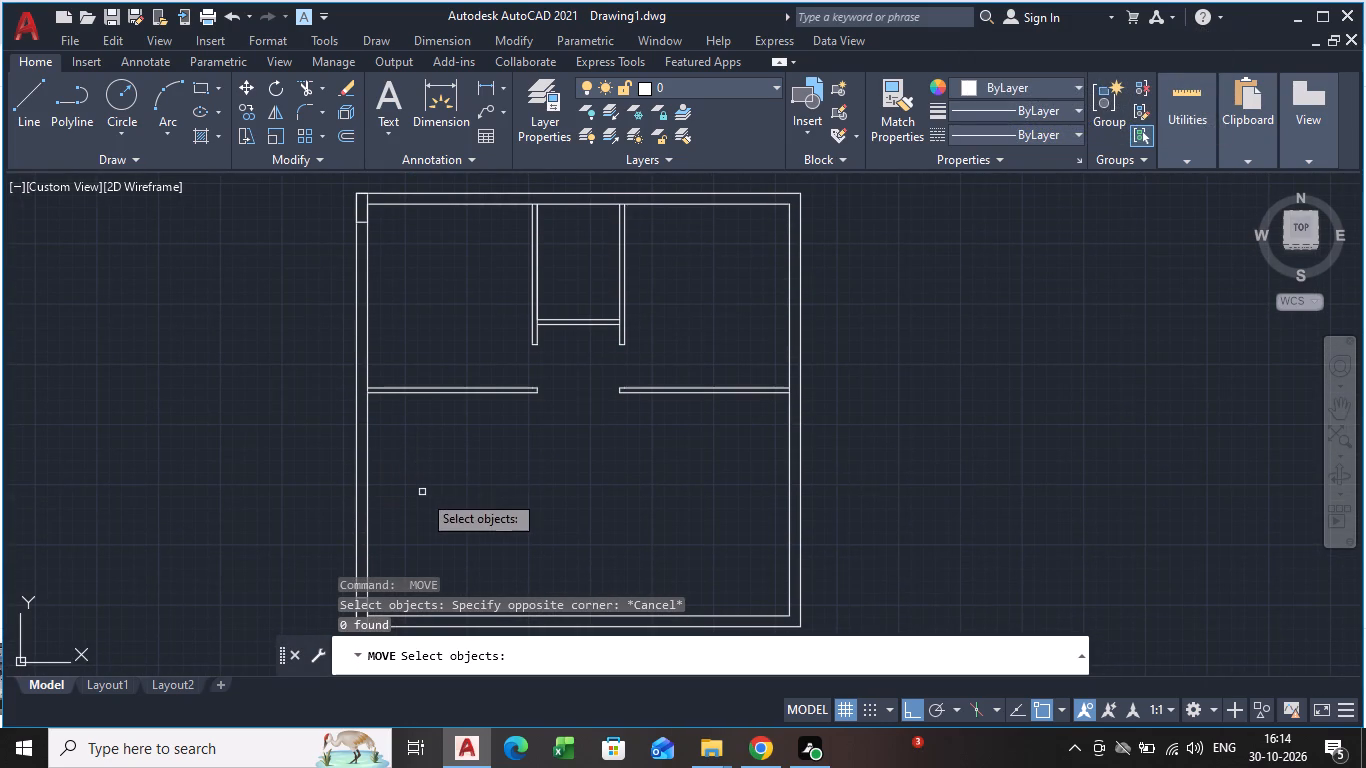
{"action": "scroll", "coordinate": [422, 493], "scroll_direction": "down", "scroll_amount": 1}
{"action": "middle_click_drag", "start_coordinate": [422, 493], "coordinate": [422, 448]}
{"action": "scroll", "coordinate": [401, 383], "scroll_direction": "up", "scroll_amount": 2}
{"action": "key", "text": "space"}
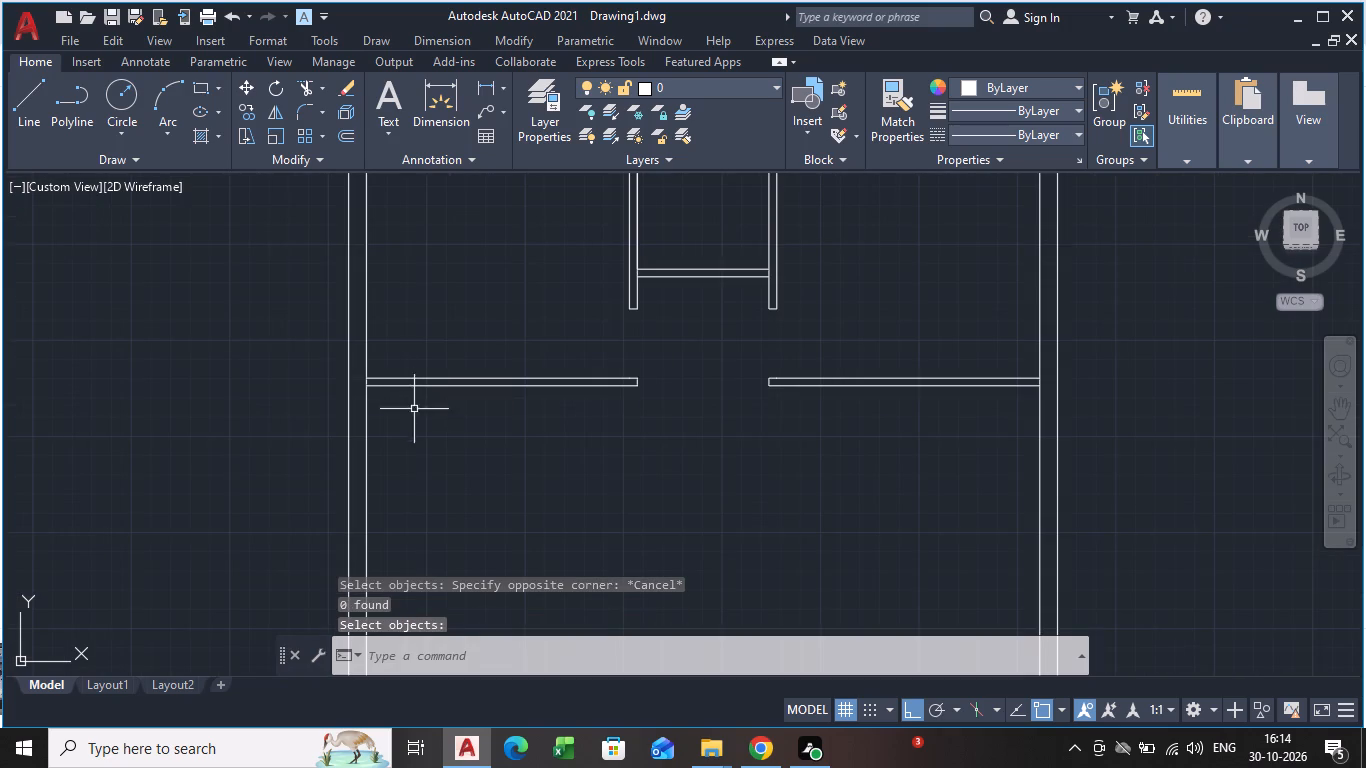
Draw a rectangle about 18'-4" by 7'-7" from where the left horizontal partition's lower face meets the left wall's inner face.
{"action": "middle_click_drag", "start_coordinate": [420, 425], "coordinate": [394, 423]}
{"action": "scroll", "coordinate": [372, 390], "scroll_direction": "down", "scroll_amount": 1}
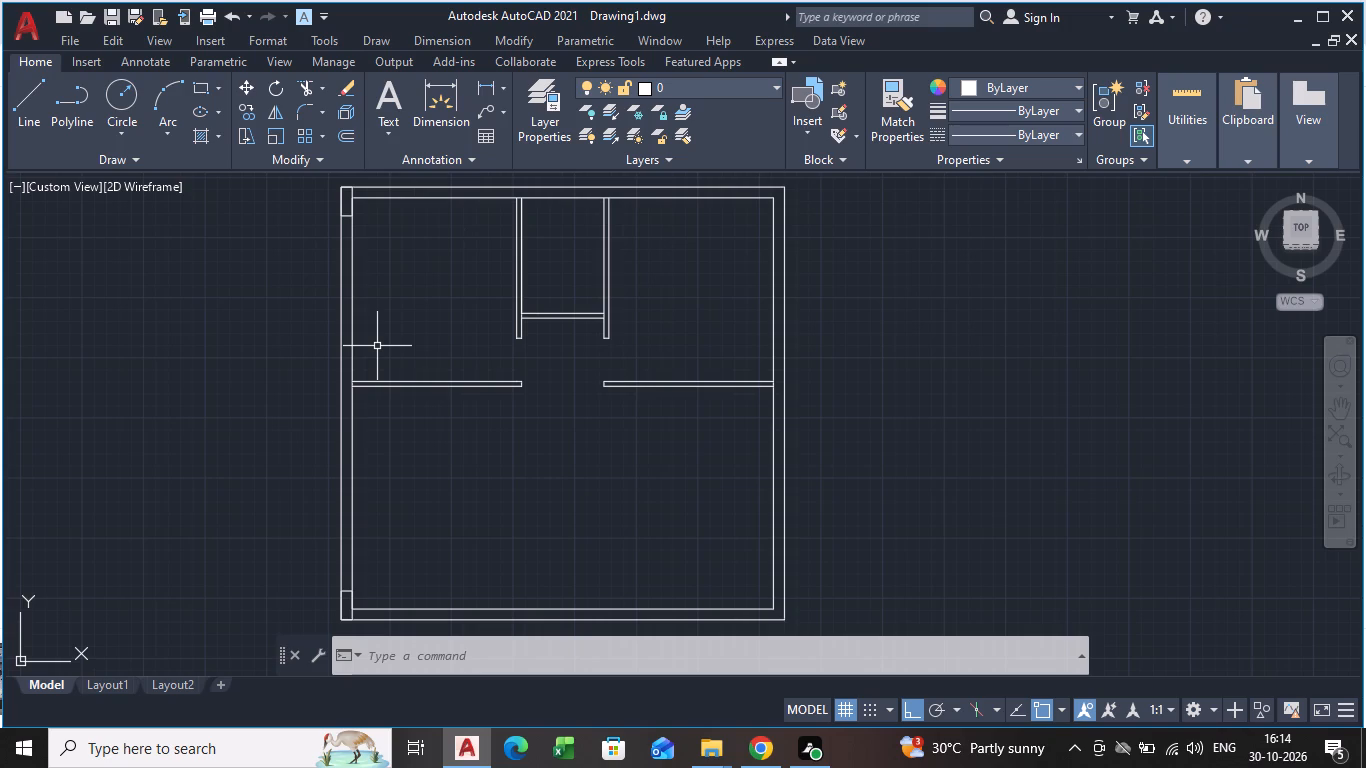
{"action": "middle_click_drag", "start_coordinate": [395, 430], "coordinate": [369, 389]}
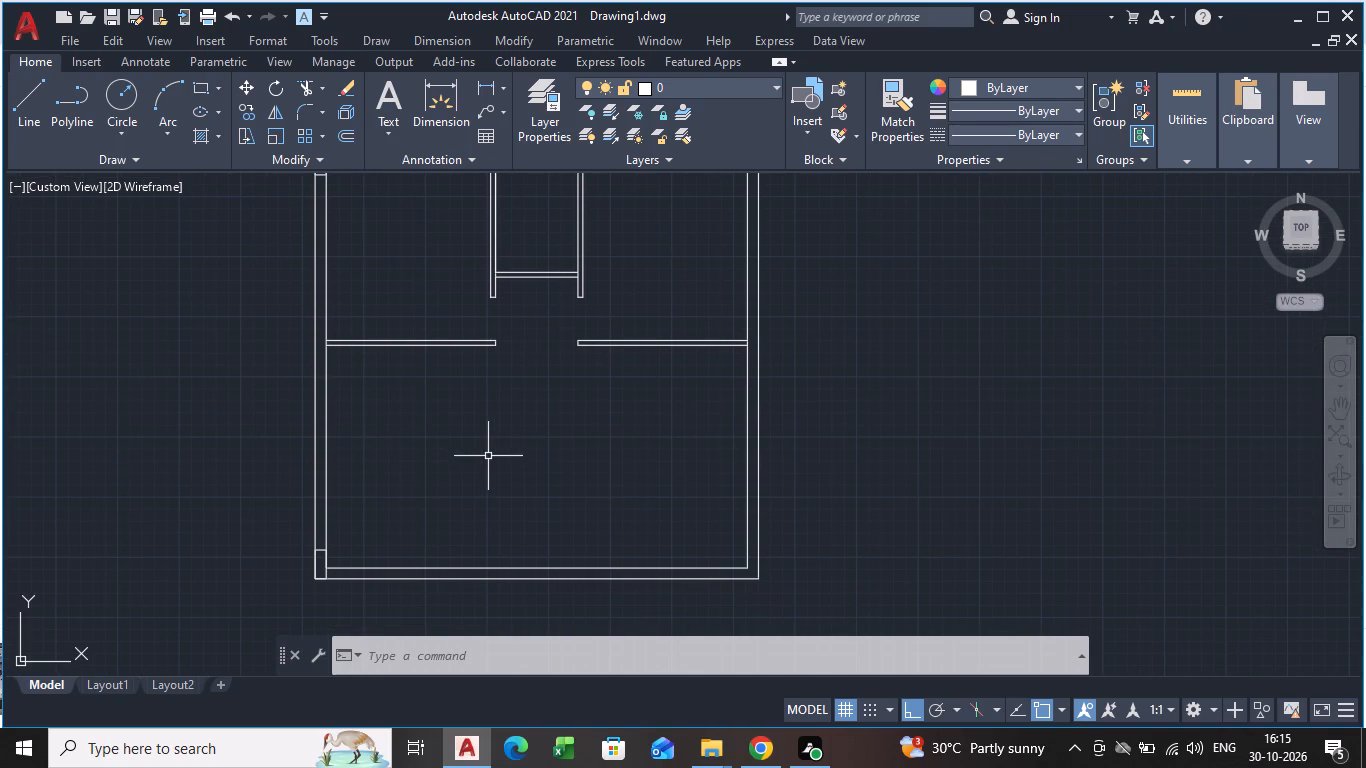
{"action": "middle_click_drag", "start_coordinate": [386, 368], "coordinate": [390, 428]}
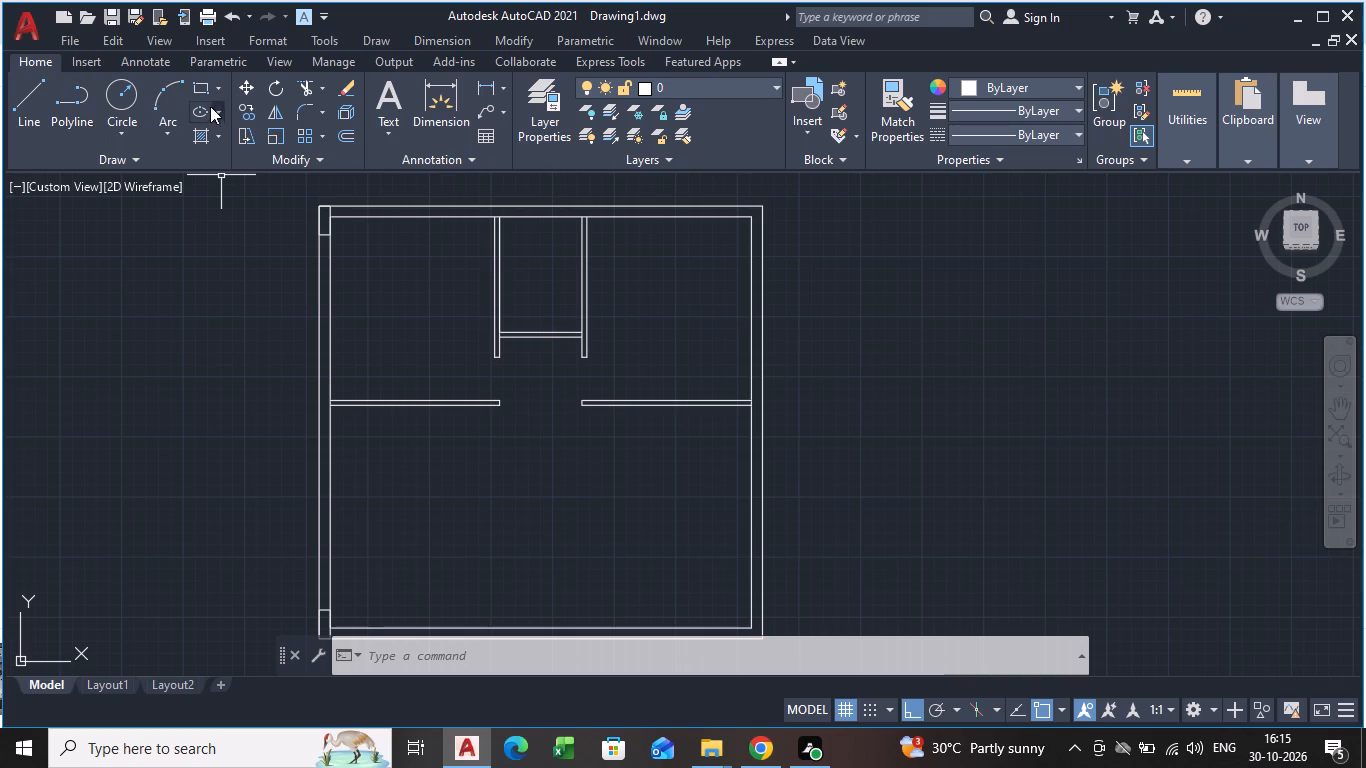
{"action": "left_click", "coordinate": [200, 91]}
{"action": "middle_click_drag", "start_coordinate": [397, 456], "coordinate": [326, 327]}
{"action": "scroll", "coordinate": [285, 307], "scroll_direction": "up", "scroll_amount": 3}
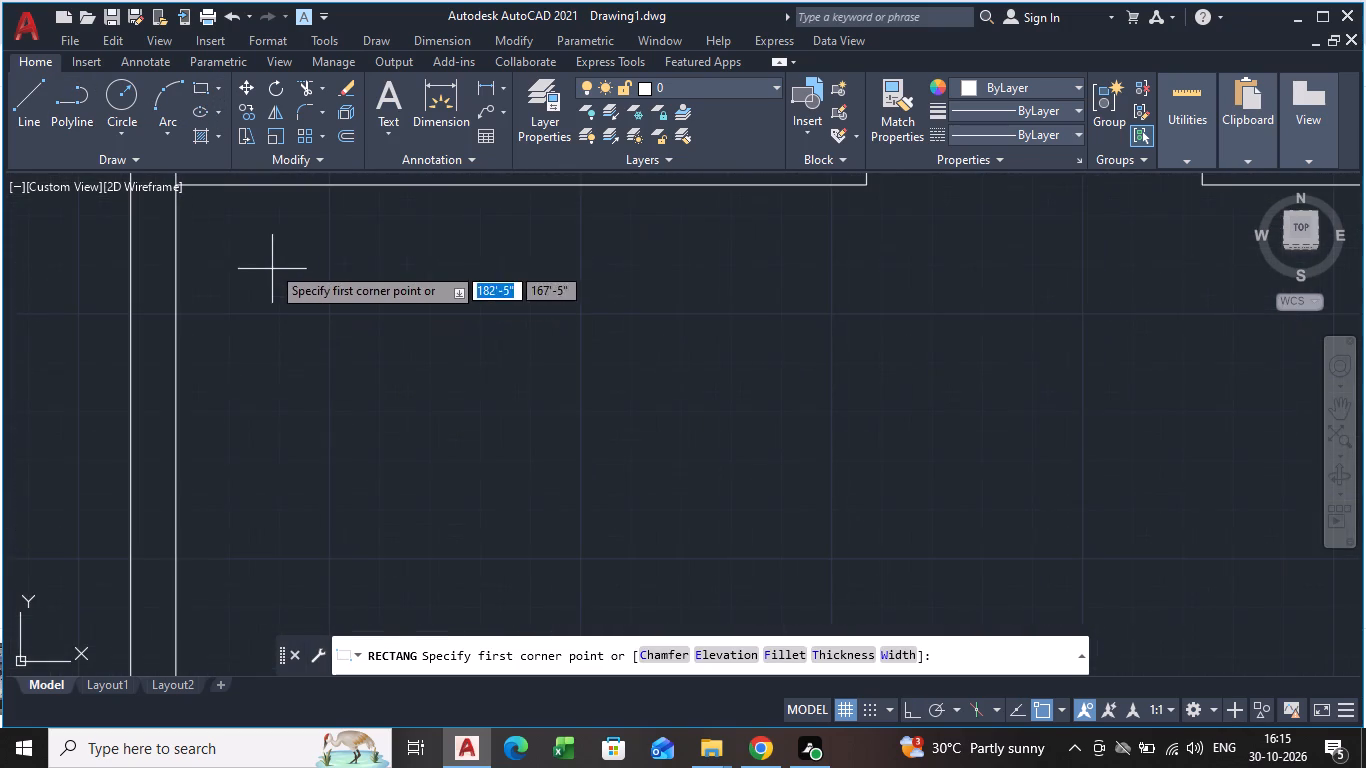
{"action": "scroll", "coordinate": [231, 262], "scroll_direction": "down", "scroll_amount": 1}
{"action": "middle_click_drag", "start_coordinate": [231, 264], "coordinate": [231, 307]}
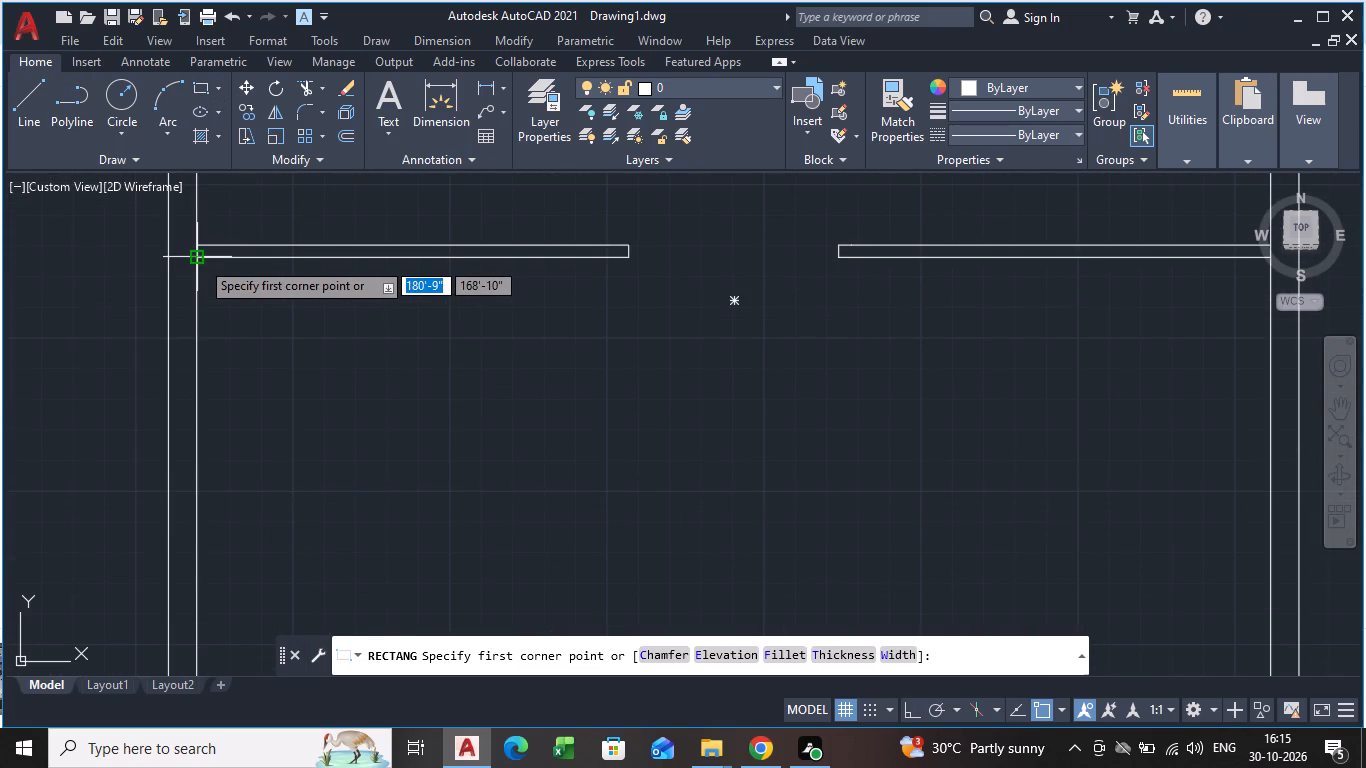
{"action": "left_click", "coordinate": [200, 260]}
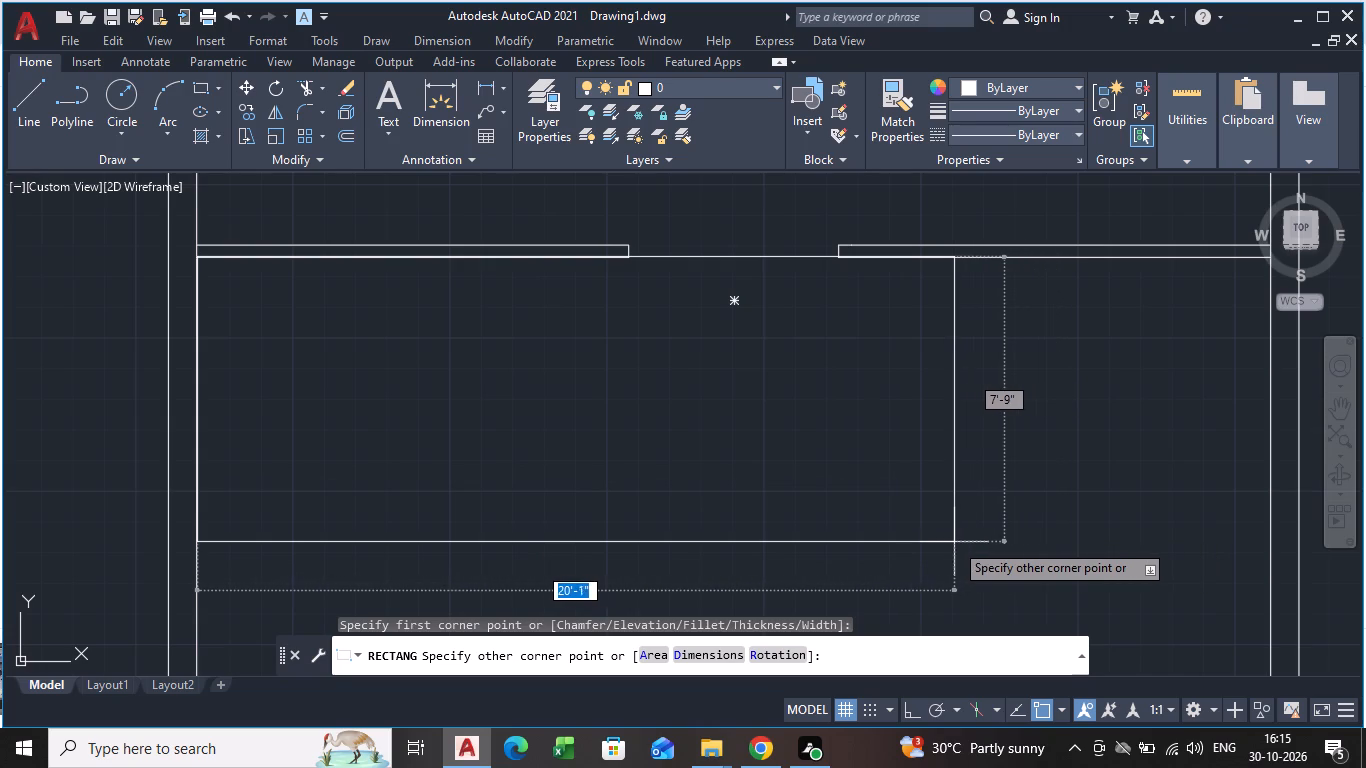
{"action": "left_click", "coordinate": [888, 540]}
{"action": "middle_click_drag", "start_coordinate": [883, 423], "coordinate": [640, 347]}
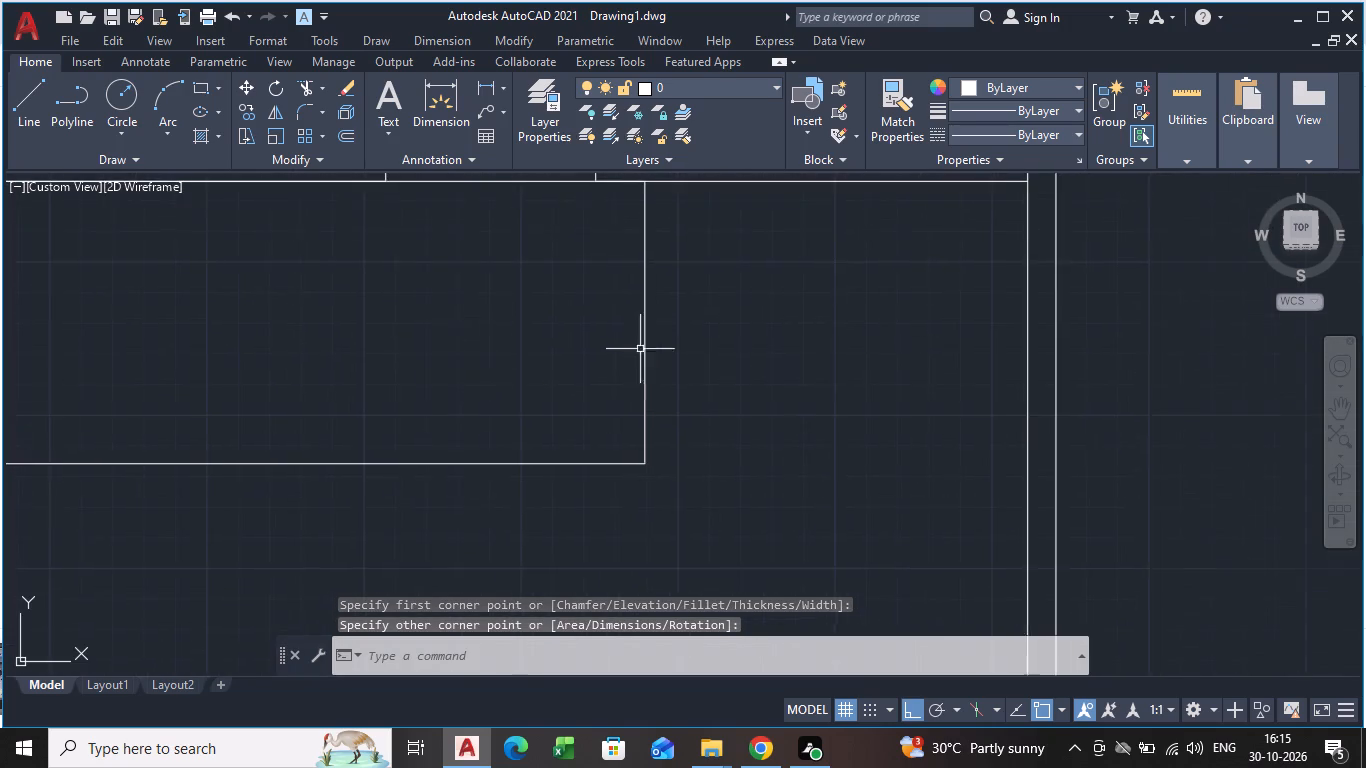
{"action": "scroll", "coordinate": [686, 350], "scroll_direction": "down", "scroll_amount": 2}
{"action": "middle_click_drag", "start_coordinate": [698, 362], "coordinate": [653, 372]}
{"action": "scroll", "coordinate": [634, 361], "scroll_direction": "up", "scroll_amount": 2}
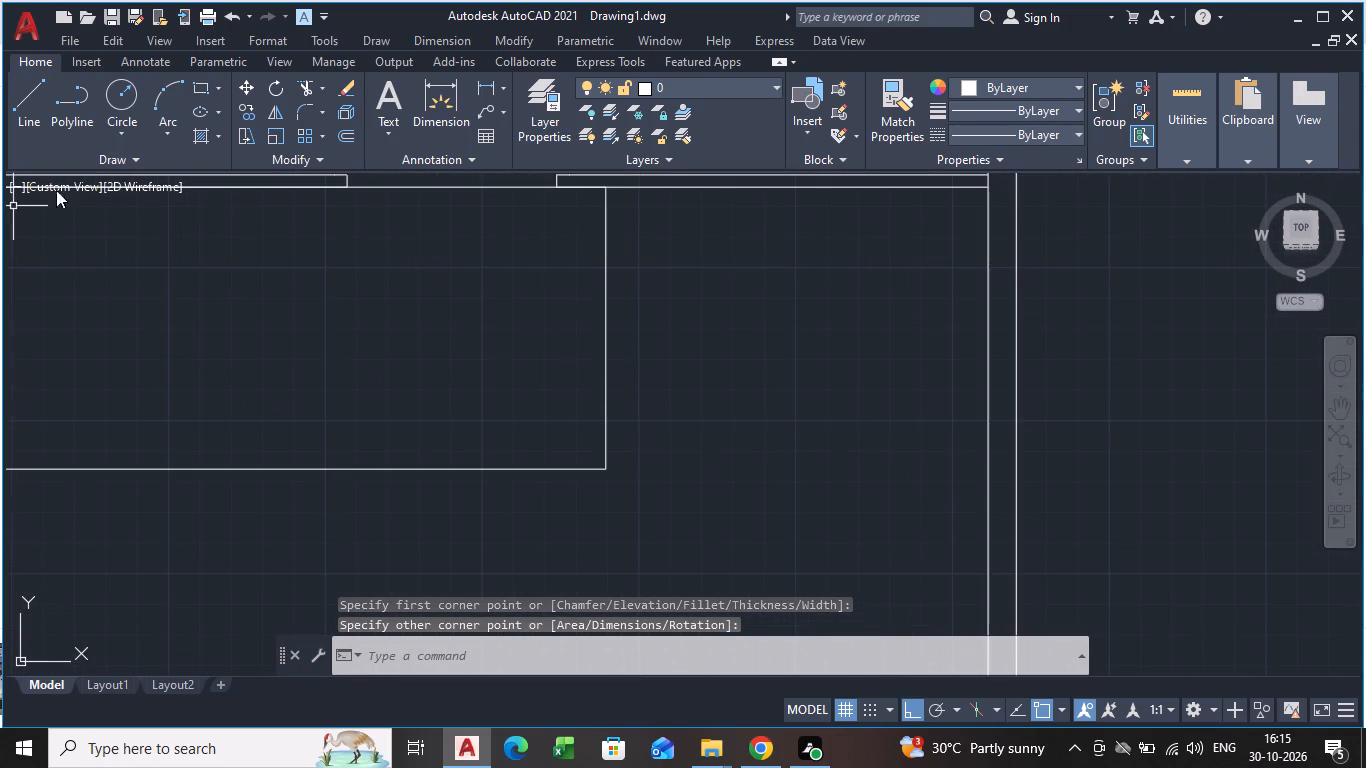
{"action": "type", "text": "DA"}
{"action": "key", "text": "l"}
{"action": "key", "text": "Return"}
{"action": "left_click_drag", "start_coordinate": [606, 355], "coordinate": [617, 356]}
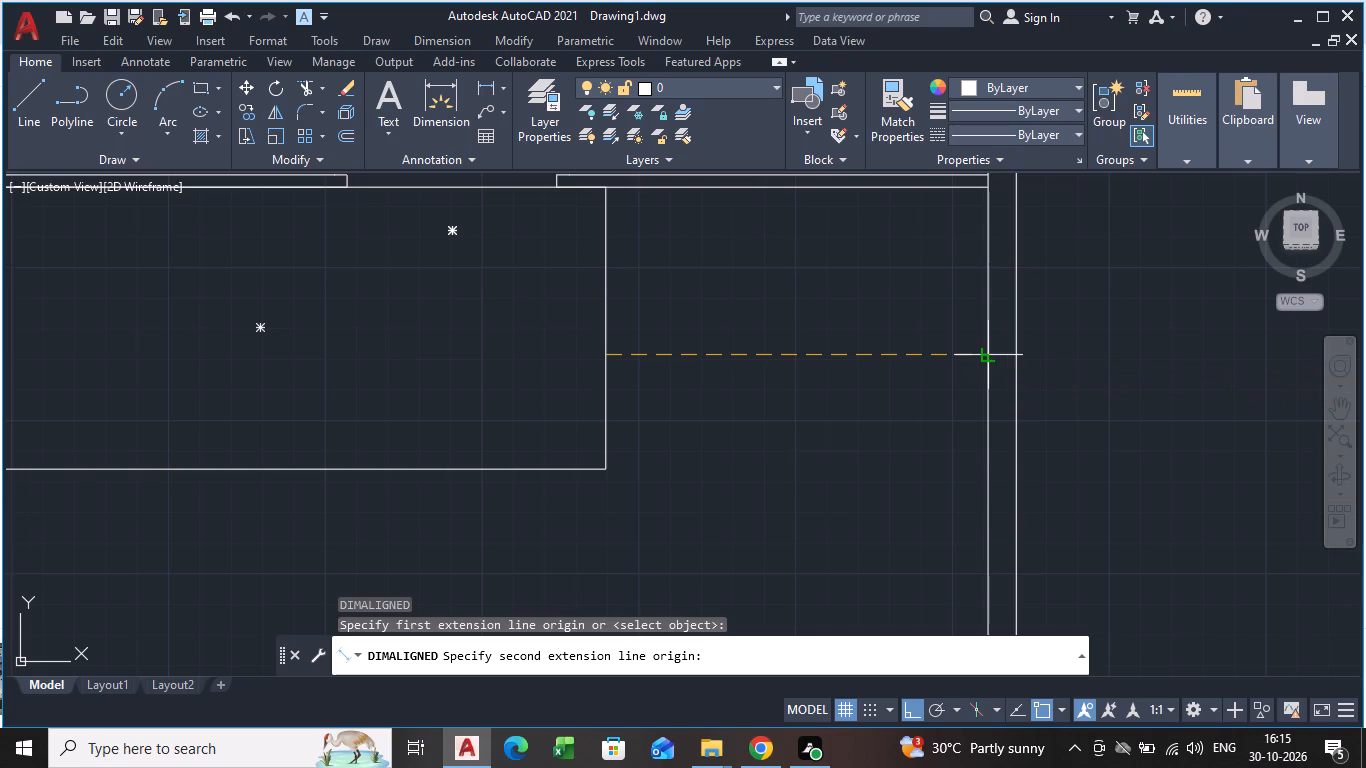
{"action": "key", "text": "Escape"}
Offset the large room rectangle 4" outward to form its wall thickness.
{"action": "scroll", "coordinate": [305, 334], "scroll_direction": "down", "scroll_amount": 3}
{"action": "middle_click_drag", "start_coordinate": [308, 334], "coordinate": [389, 360]}
{"action": "scroll", "coordinate": [381, 353], "scroll_direction": "up", "scroll_amount": 2}
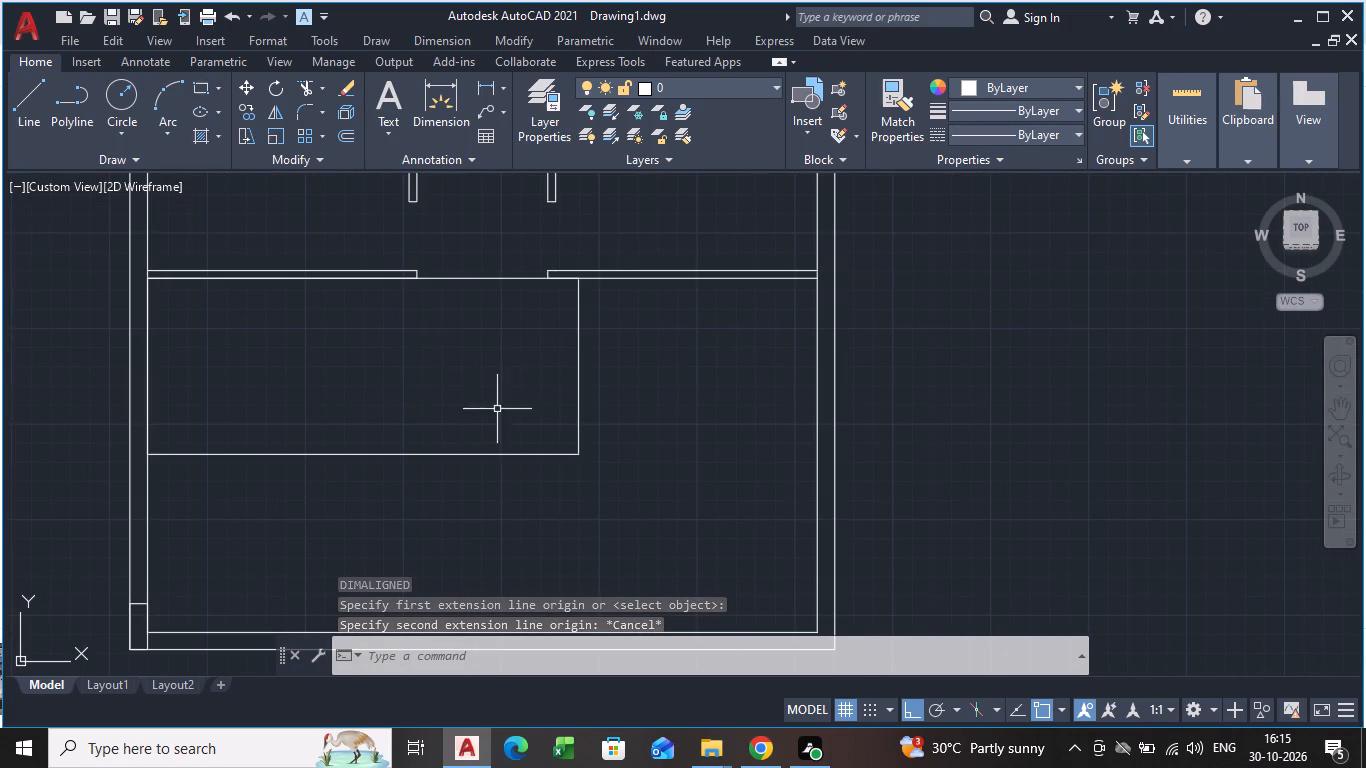
{"action": "left_click", "coordinate": [373, 456]}
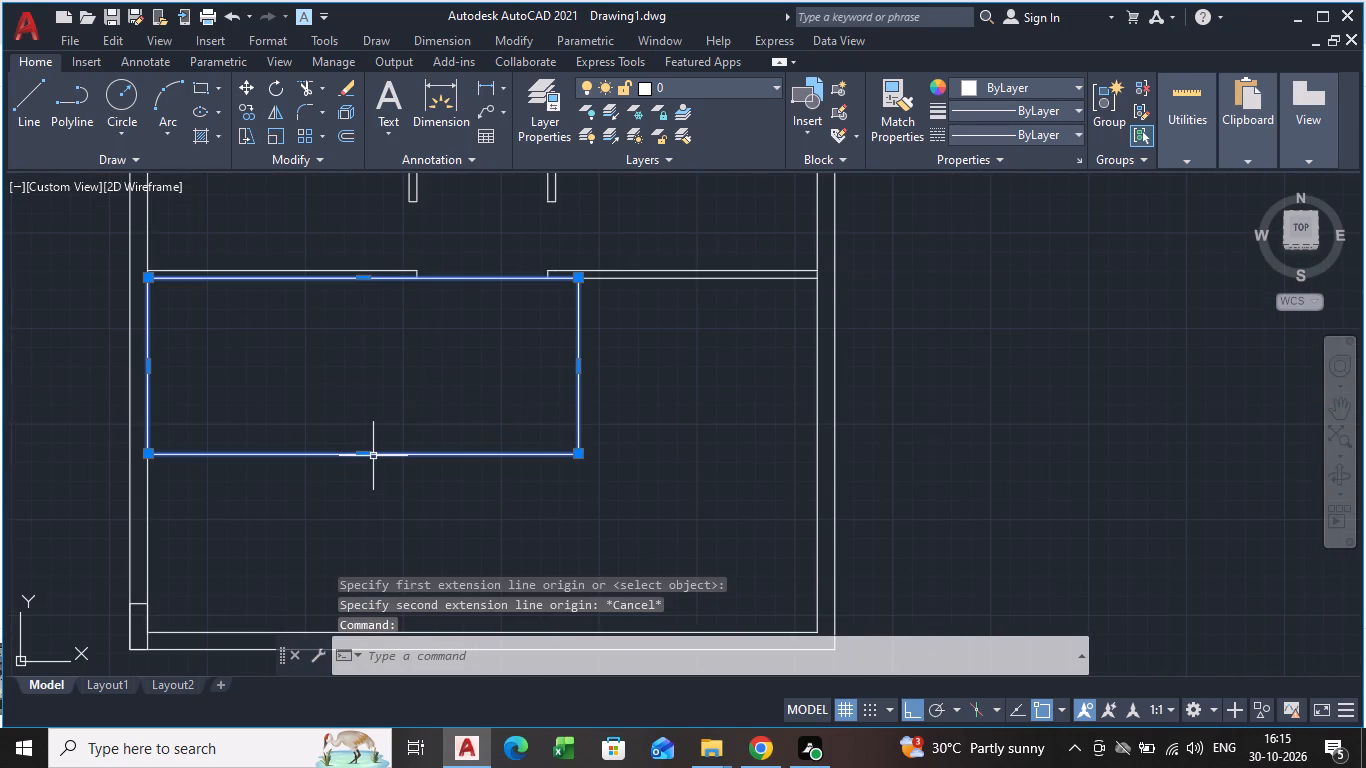
{"action": "key", "text": "o"}
{"action": "type", "text": "FF"}
{"action": "key", "text": "Return"}
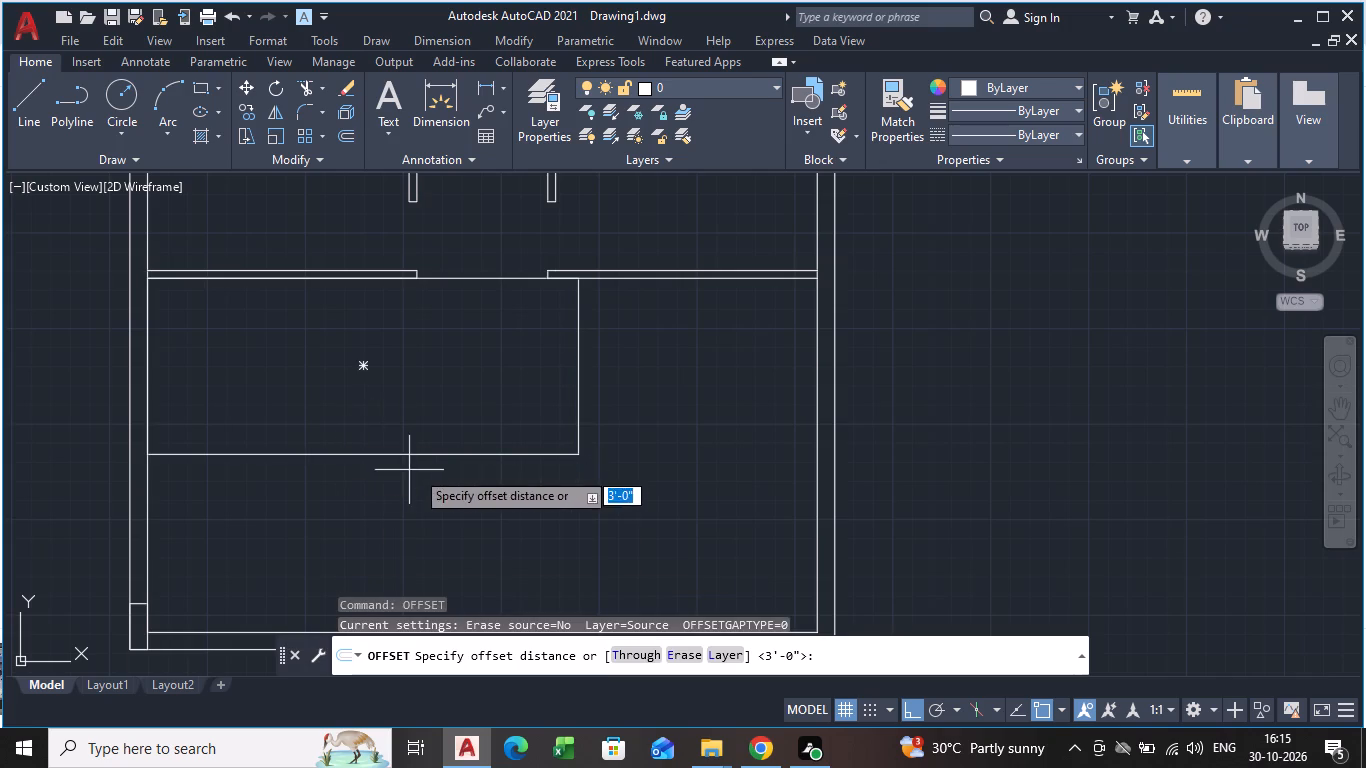
{"action": "left_click", "coordinate": [580, 412]}
{"action": "key", "text": "4"}
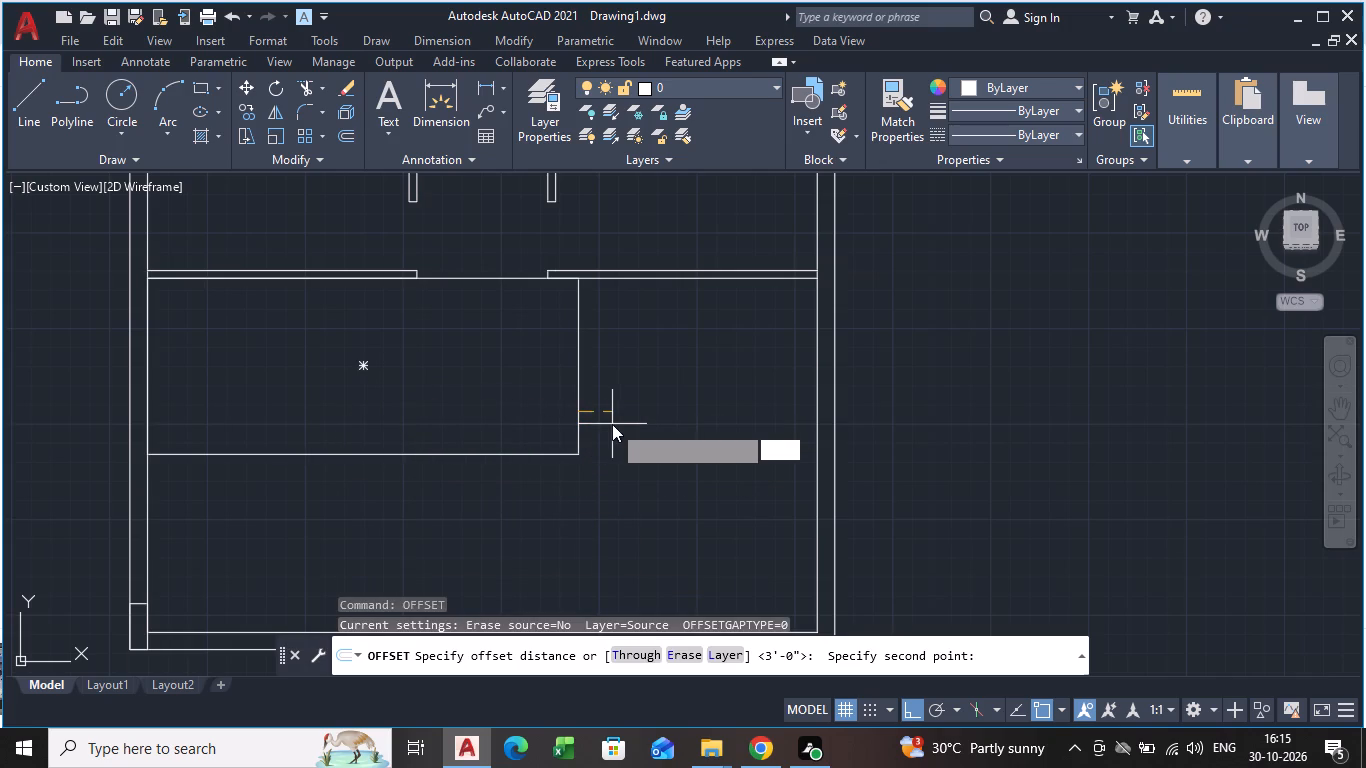
{"action": "key", "text": "Return"}
{"action": "left_click", "coordinate": [612, 424]}
{"action": "key", "text": "space"}
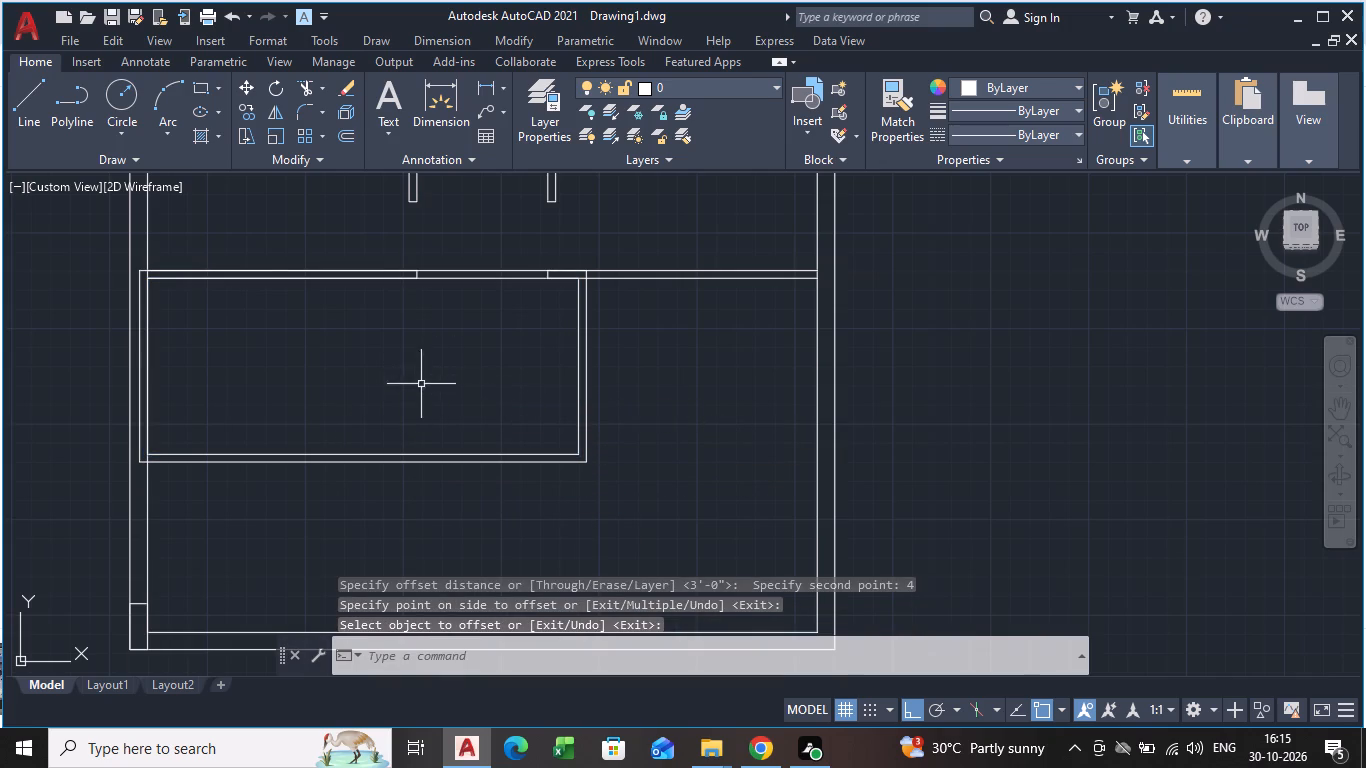
Trim the offset outline's left side and its bottom-left stub where they run inside the left outer wall.
{"action": "type", "text": "TR"}
{"action": "key", "text": "Return"}
{"action": "key", "text": "Return"}
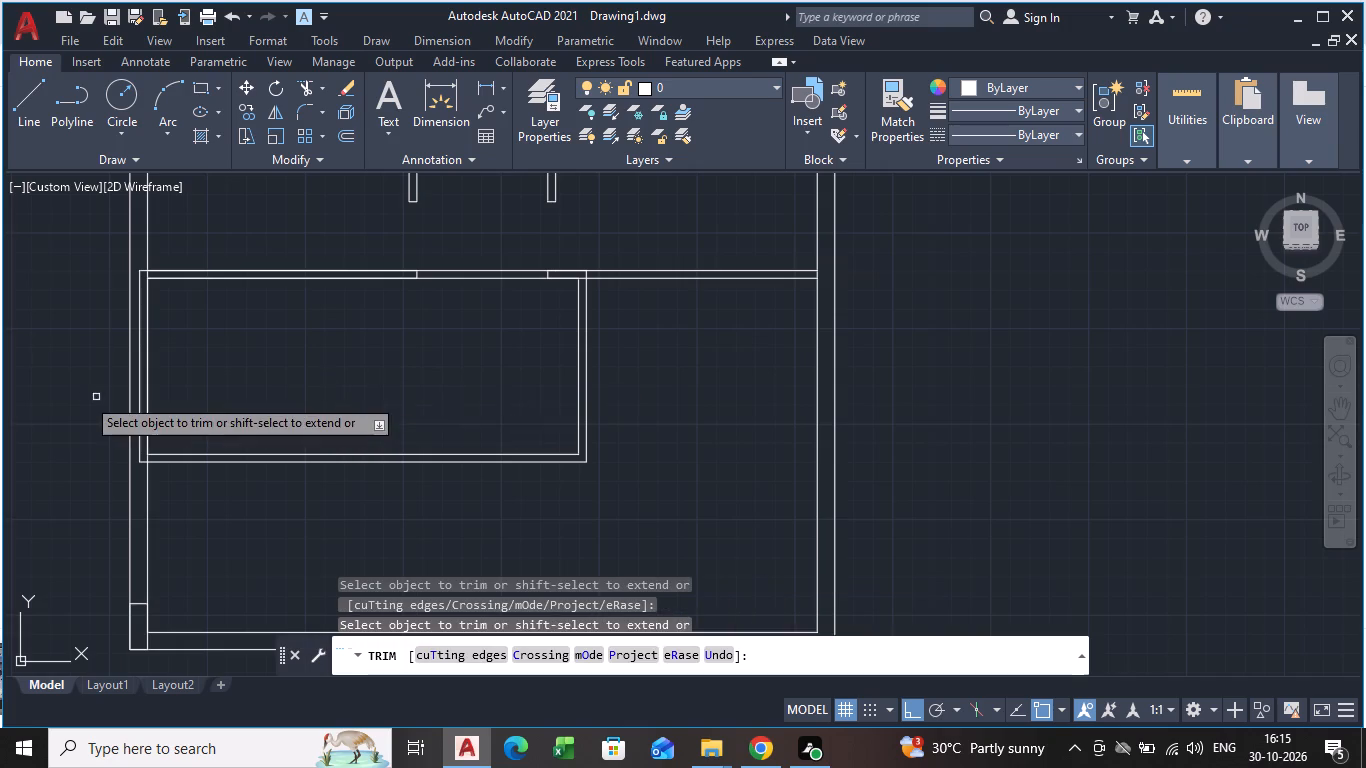
{"action": "scroll", "coordinate": [85, 397], "scroll_direction": "up", "scroll_amount": 1}
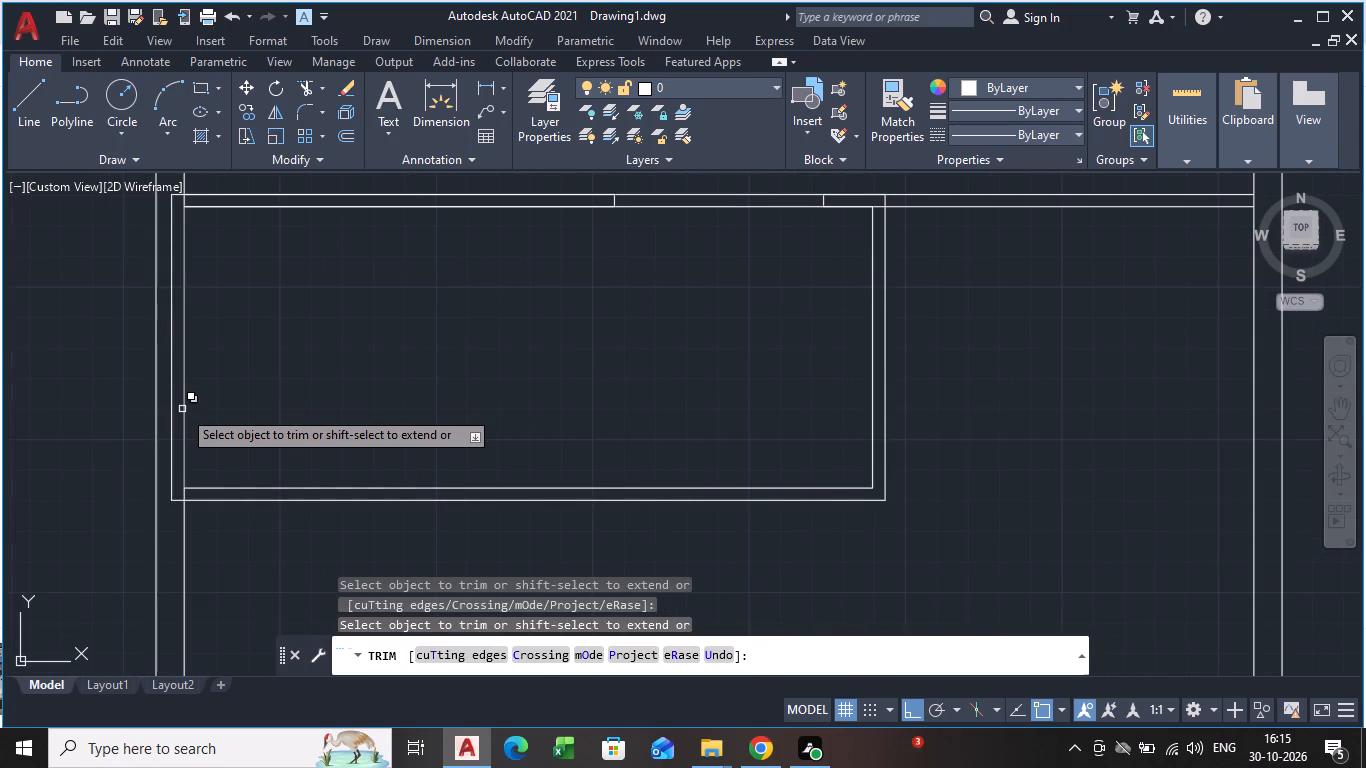
{"action": "left_click", "coordinate": [172, 416]}
{"action": "scroll", "coordinate": [172, 490], "scroll_direction": "up", "scroll_amount": 1}
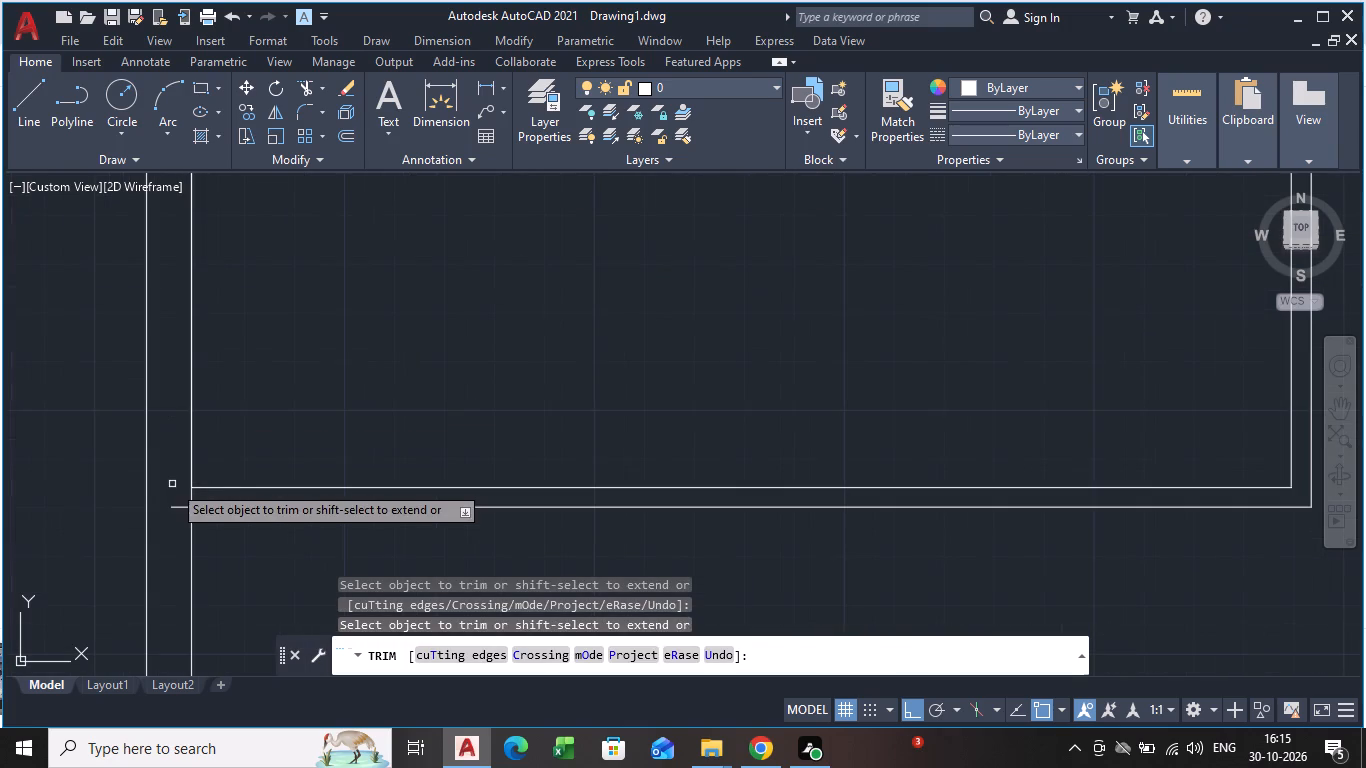
{"action": "left_click_drag", "start_coordinate": [183, 521], "coordinate": [184, 489]}
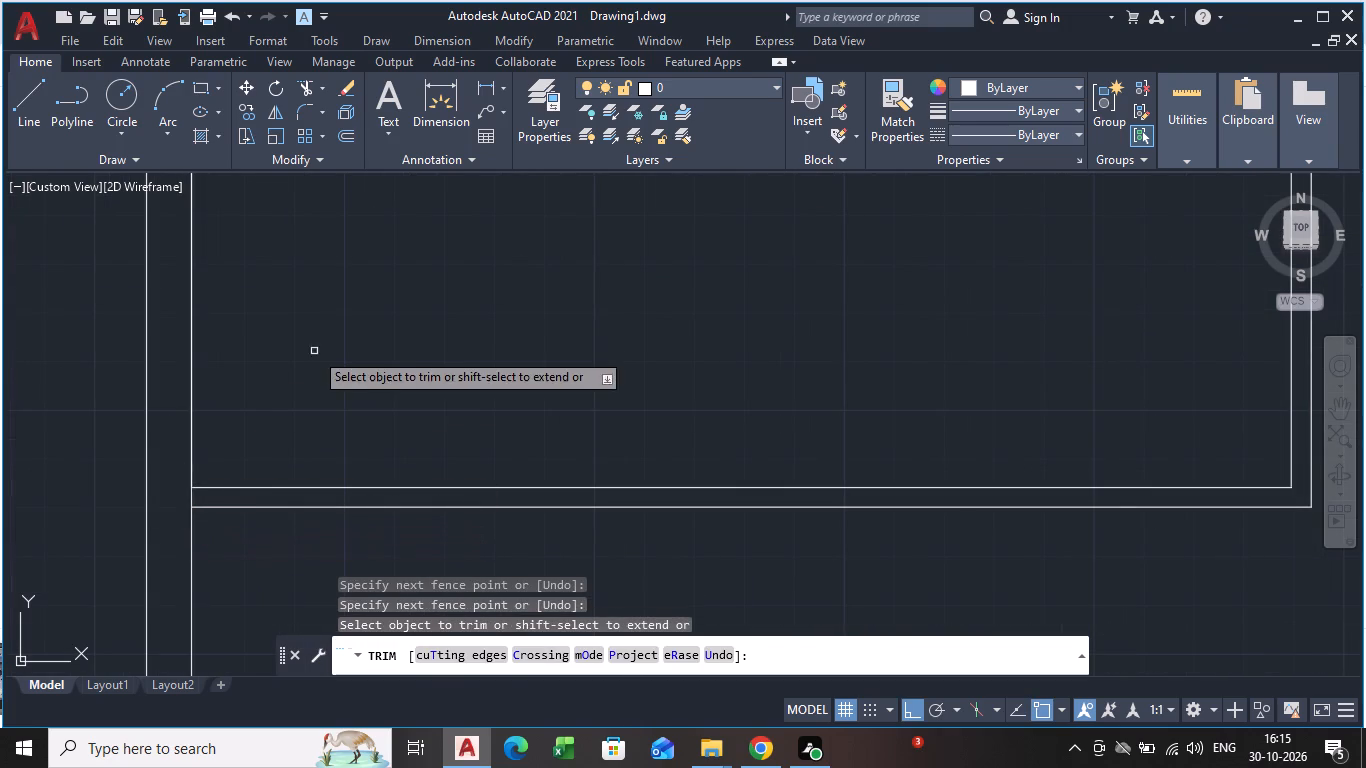
Trim the room outlines crossing the door opening and the new wall's outer line where it cuts through the right horizontal partition.
{"action": "scroll", "coordinate": [314, 351], "scroll_direction": "down", "scroll_amount": 2}
{"action": "middle_click_drag", "start_coordinate": [311, 358], "coordinate": [284, 495]}
{"action": "left_click_drag", "start_coordinate": [574, 344], "coordinate": [574, 406]}
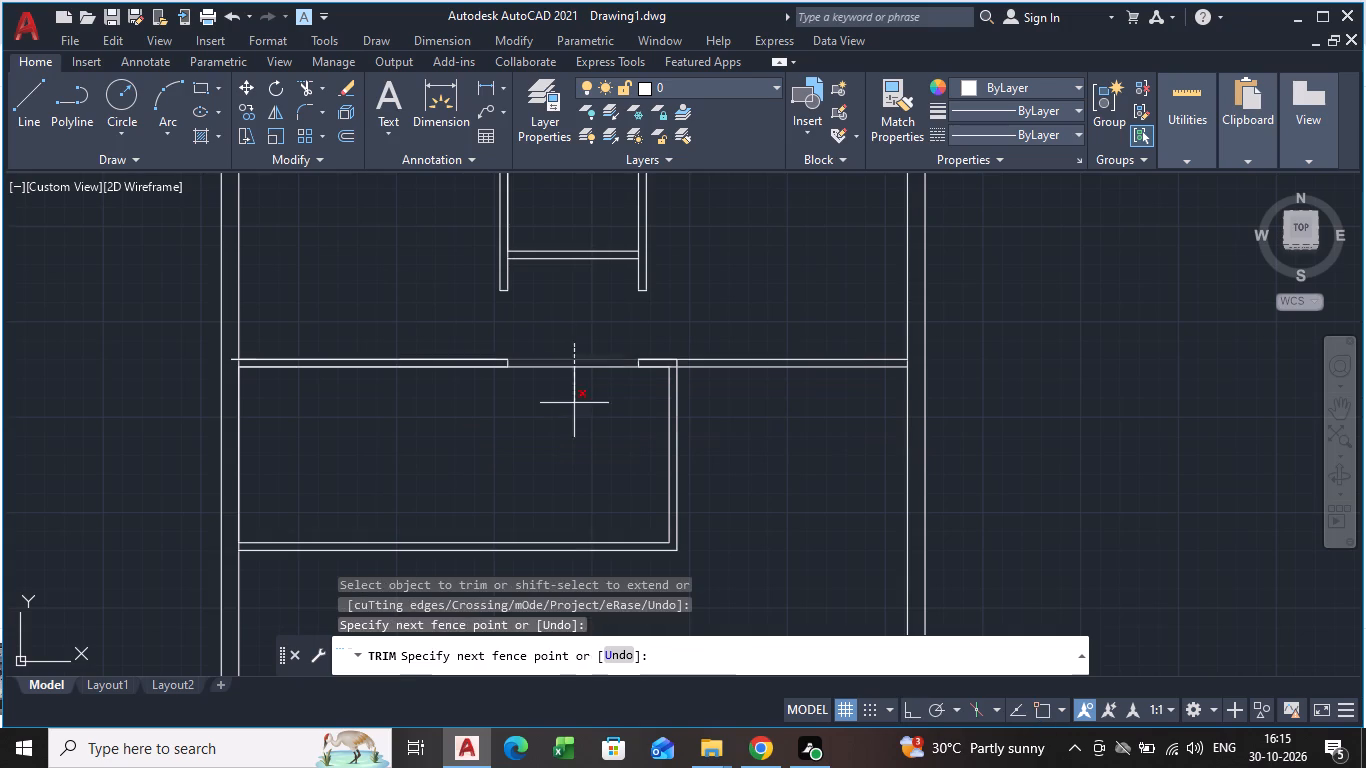
{"action": "left_click_drag", "start_coordinate": [574, 406], "coordinate": [573, 409]}
{"action": "scroll", "coordinate": [661, 370], "scroll_direction": "up", "scroll_amount": 3}
{"action": "left_click_drag", "start_coordinate": [701, 333], "coordinate": [703, 335]}
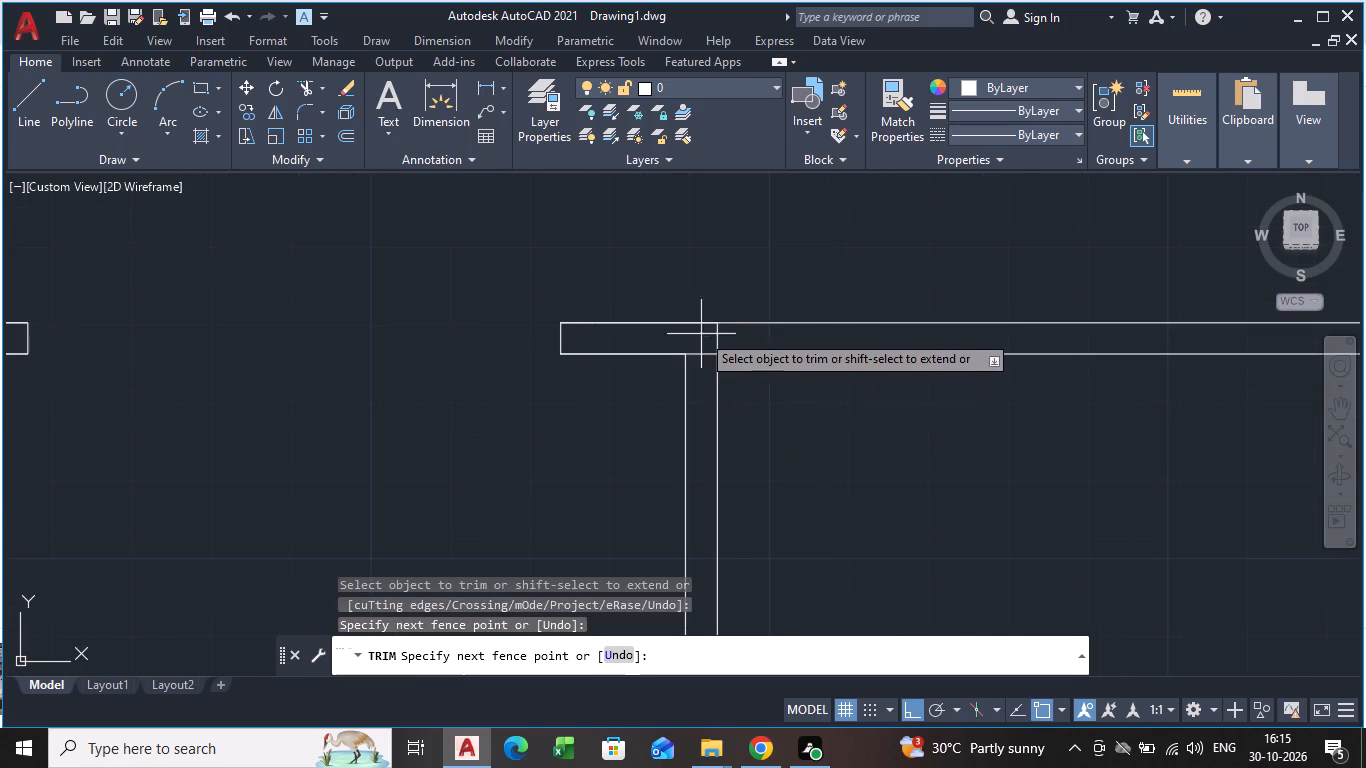
{"action": "left_click_drag", "start_coordinate": [703, 335], "coordinate": [759, 331]}
{"action": "scroll", "coordinate": [590, 378], "scroll_direction": "down", "scroll_amount": 3}
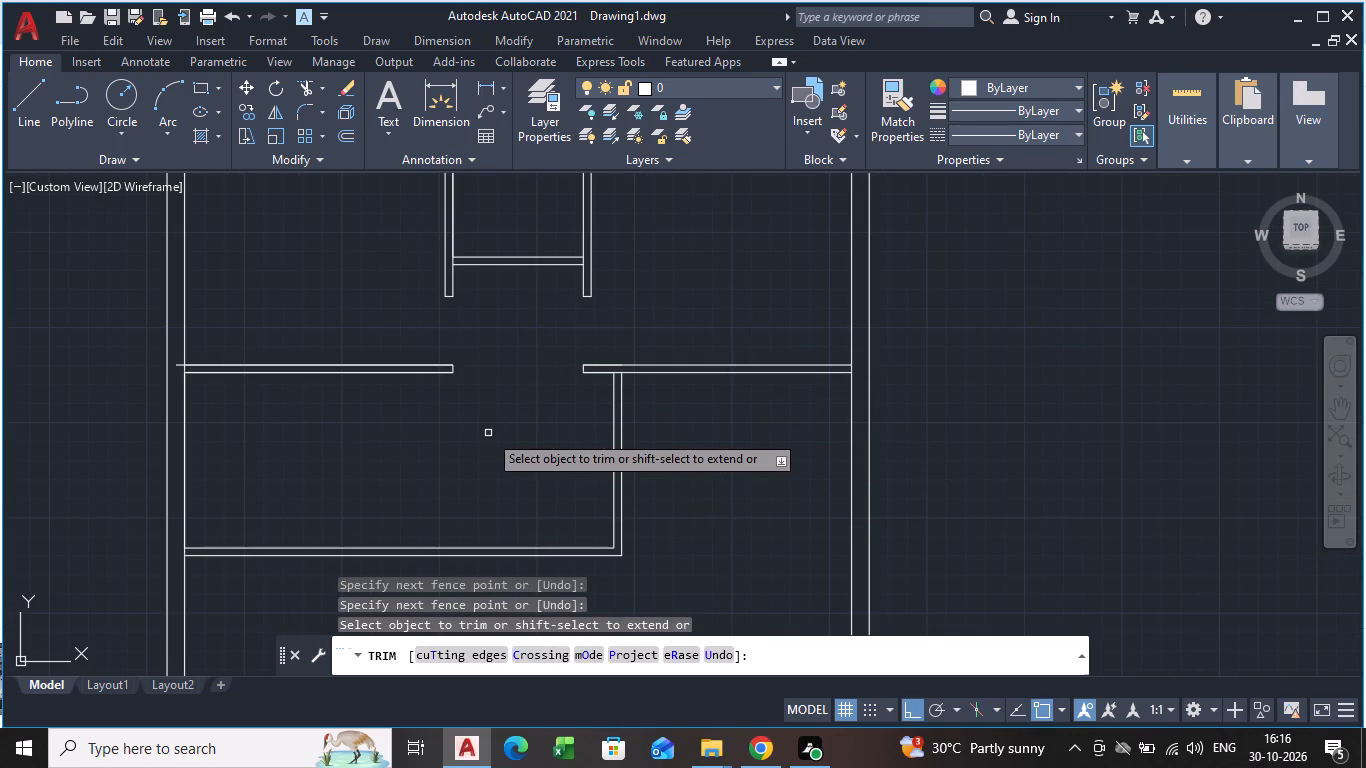
{"action": "key", "text": "space"}
Erase one of the overlapping polylines along the upper face of the left horizontal partition.
{"action": "left_click", "coordinate": [411, 375]}
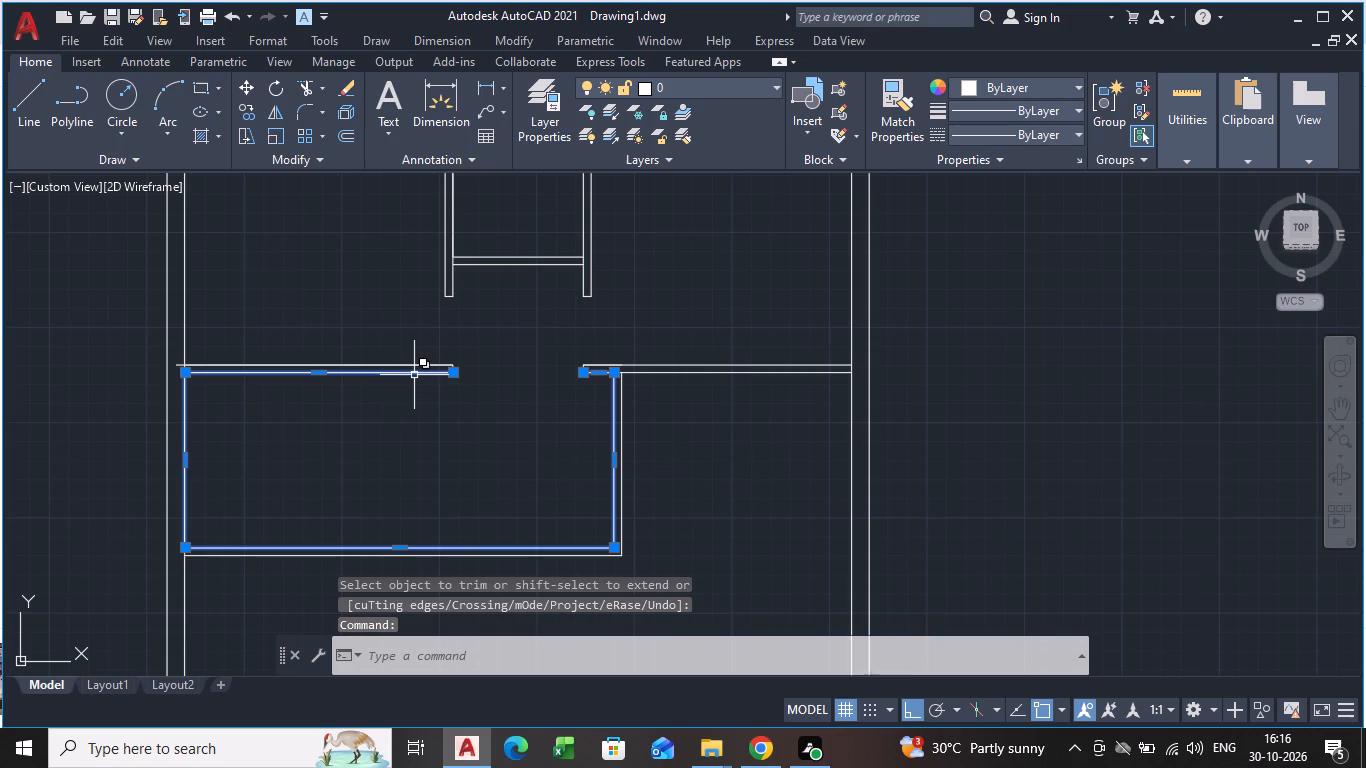
{"action": "left_click", "coordinate": [407, 363]}
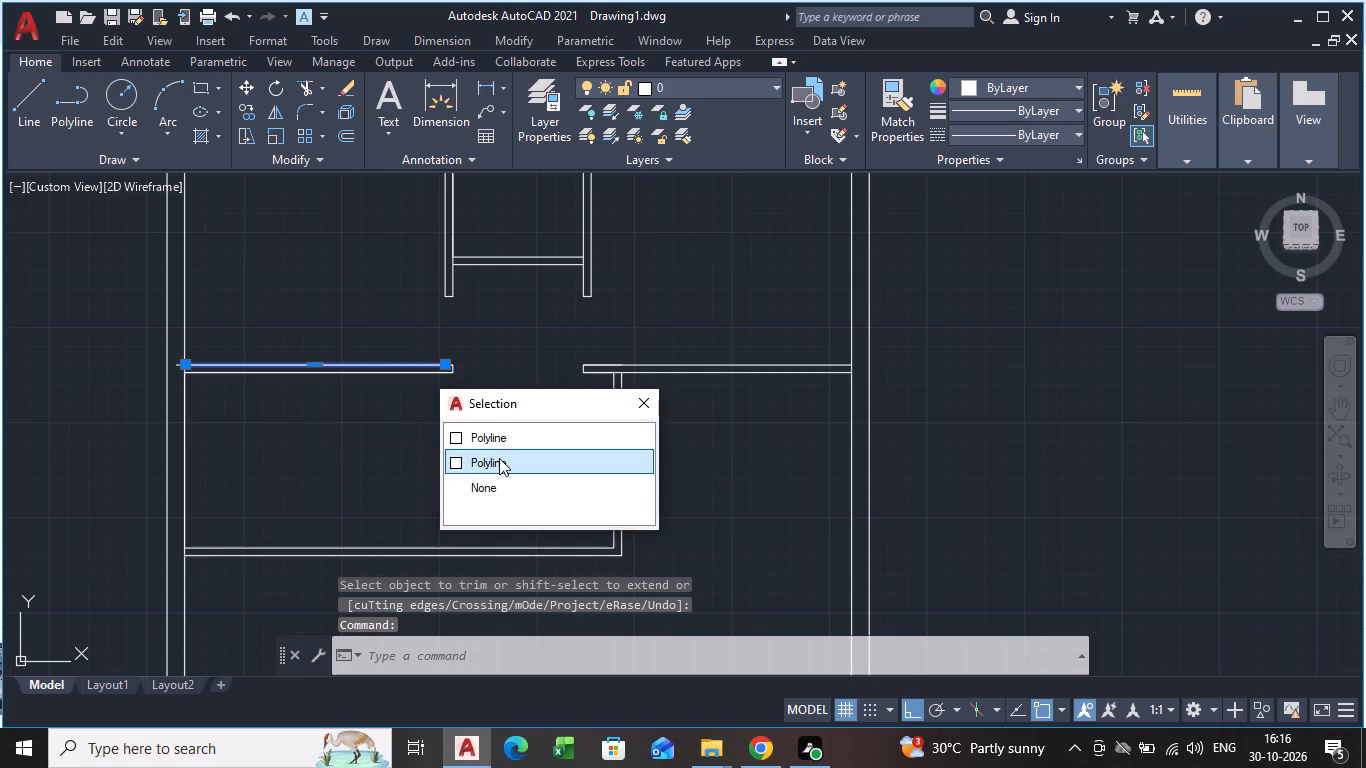
{"action": "left_click", "coordinate": [499, 458]}
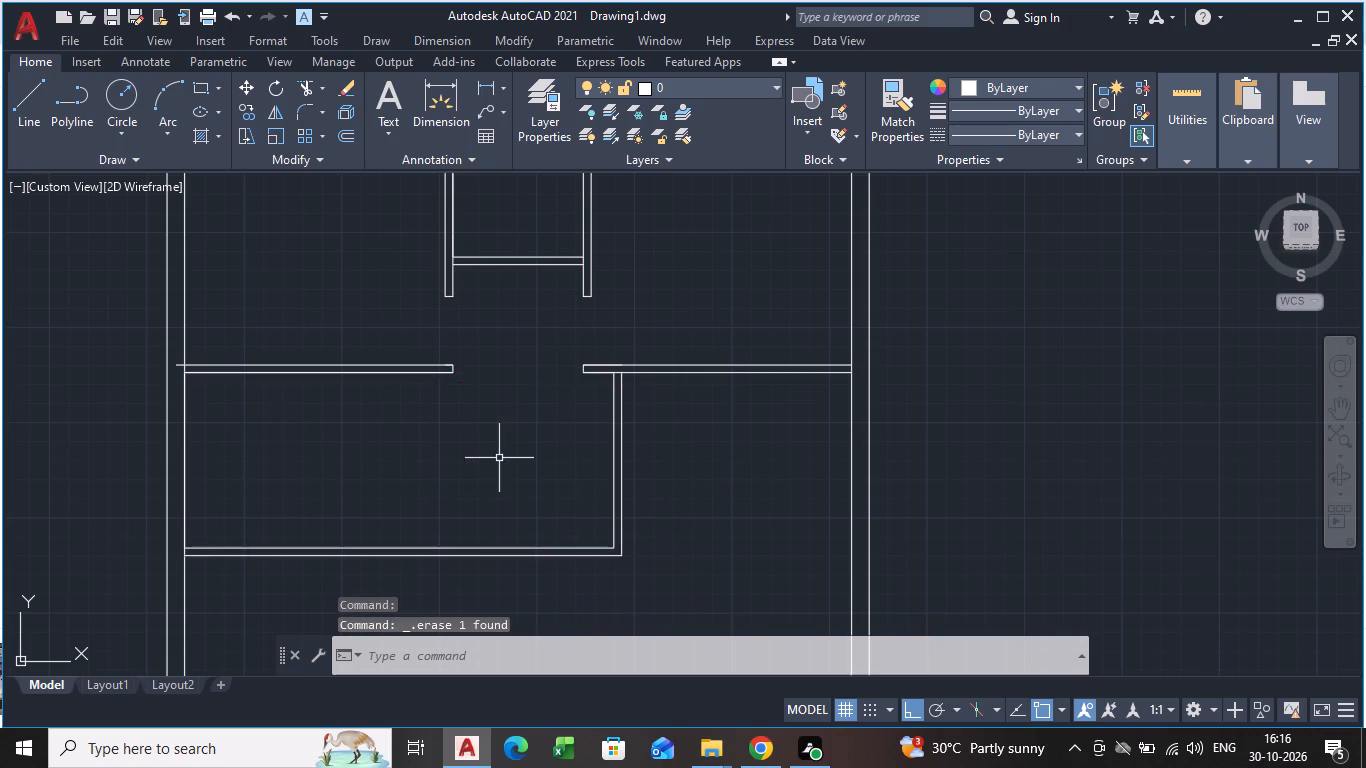
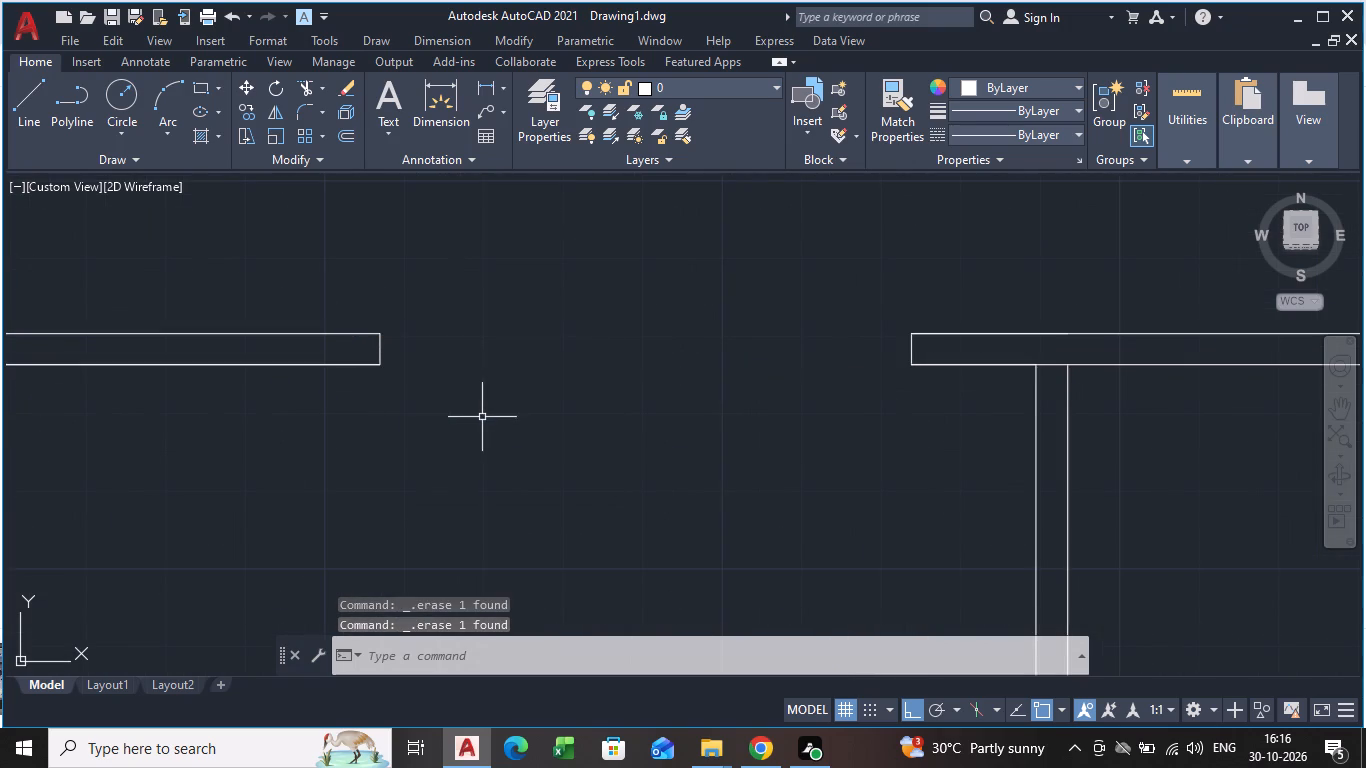
Undo the last erase of the overlapping polyline along the left horizontal partition's upper face.
{"action": "scroll", "coordinate": [302, 384], "scroll_direction": "down", "scroll_amount": 4}
{"action": "middle_click_drag", "start_coordinate": [290, 412], "coordinate": [305, 403]}
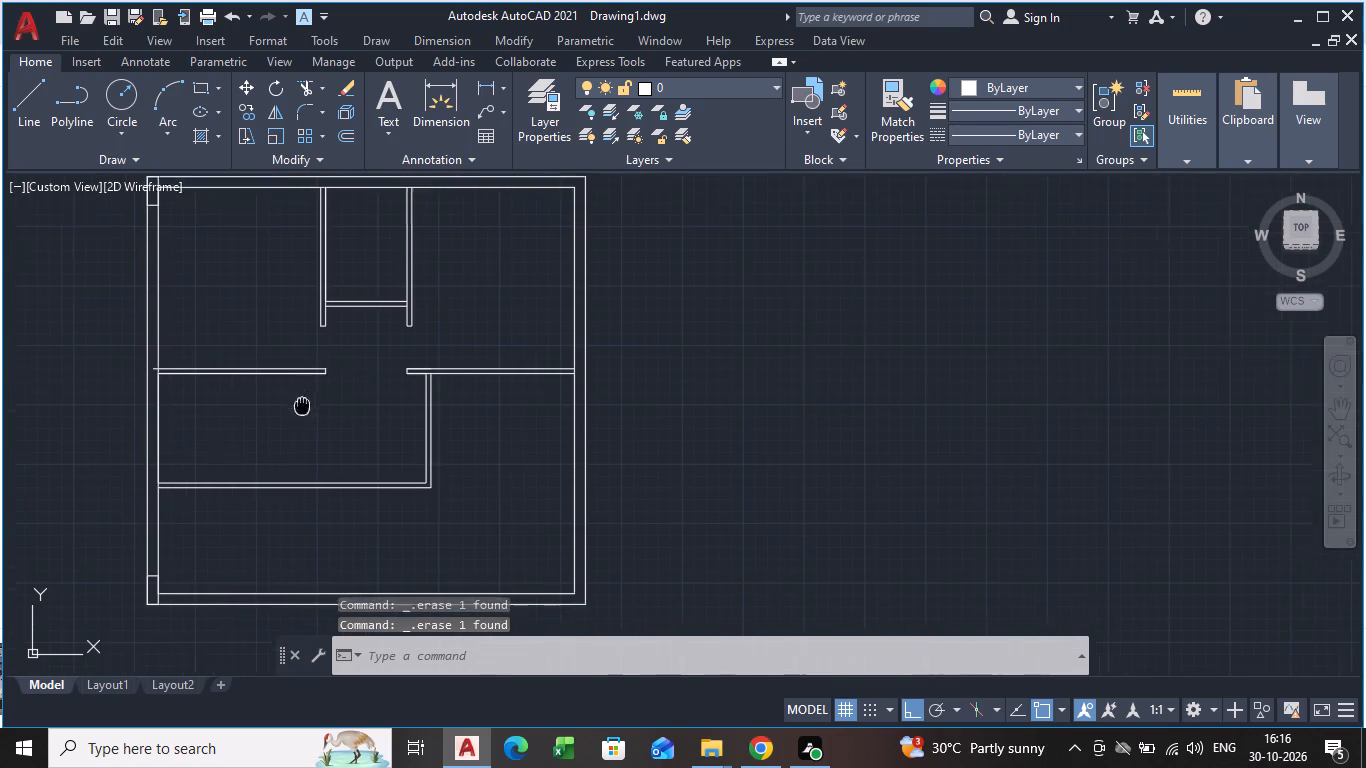
{"action": "middle_click_drag", "start_coordinate": [305, 403], "coordinate": [328, 396]}
{"action": "scroll", "coordinate": [181, 382], "scroll_direction": "up", "scroll_amount": 3}
{"action": "left_click", "coordinate": [181, 297]}
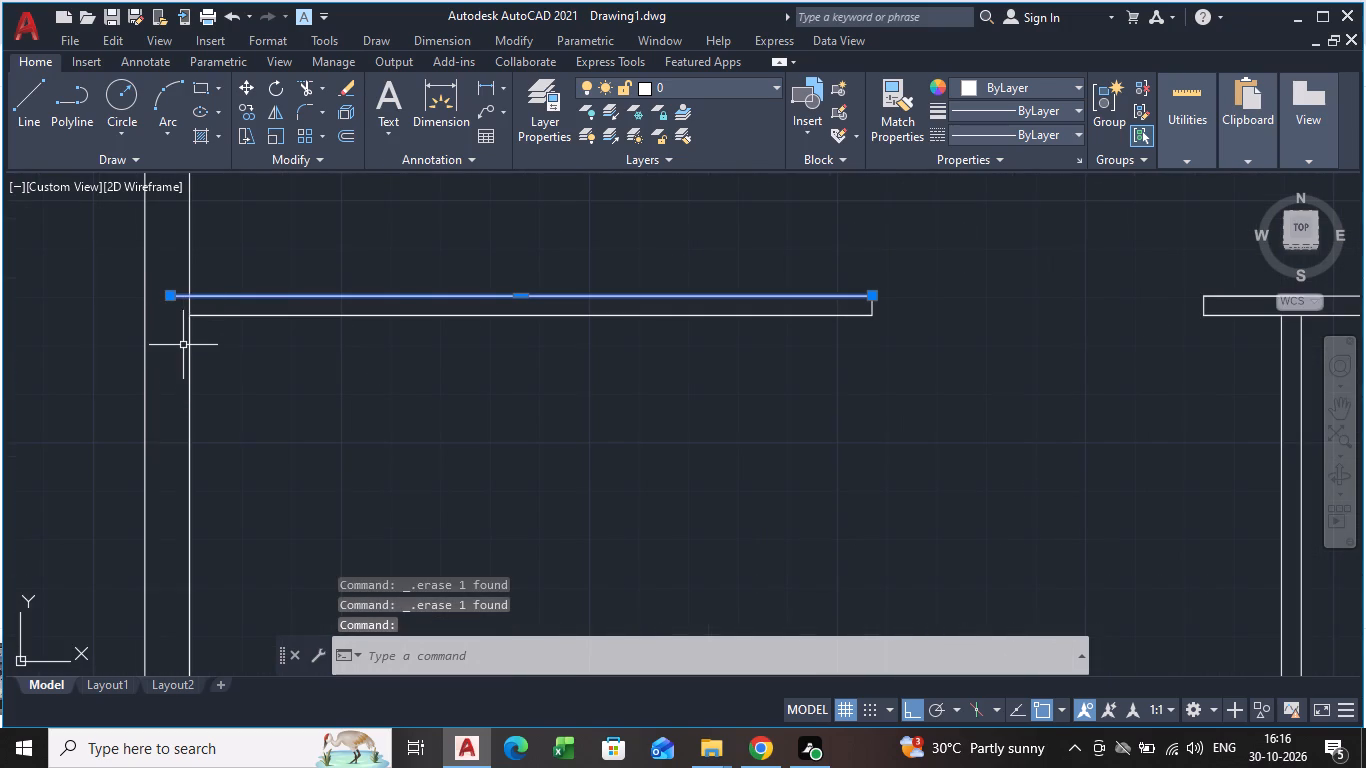
{"action": "key", "text": "ctrl+z"}
{"action": "key", "text": "ctrl+z"}
{"action": "key", "text": "ctrl+z"}
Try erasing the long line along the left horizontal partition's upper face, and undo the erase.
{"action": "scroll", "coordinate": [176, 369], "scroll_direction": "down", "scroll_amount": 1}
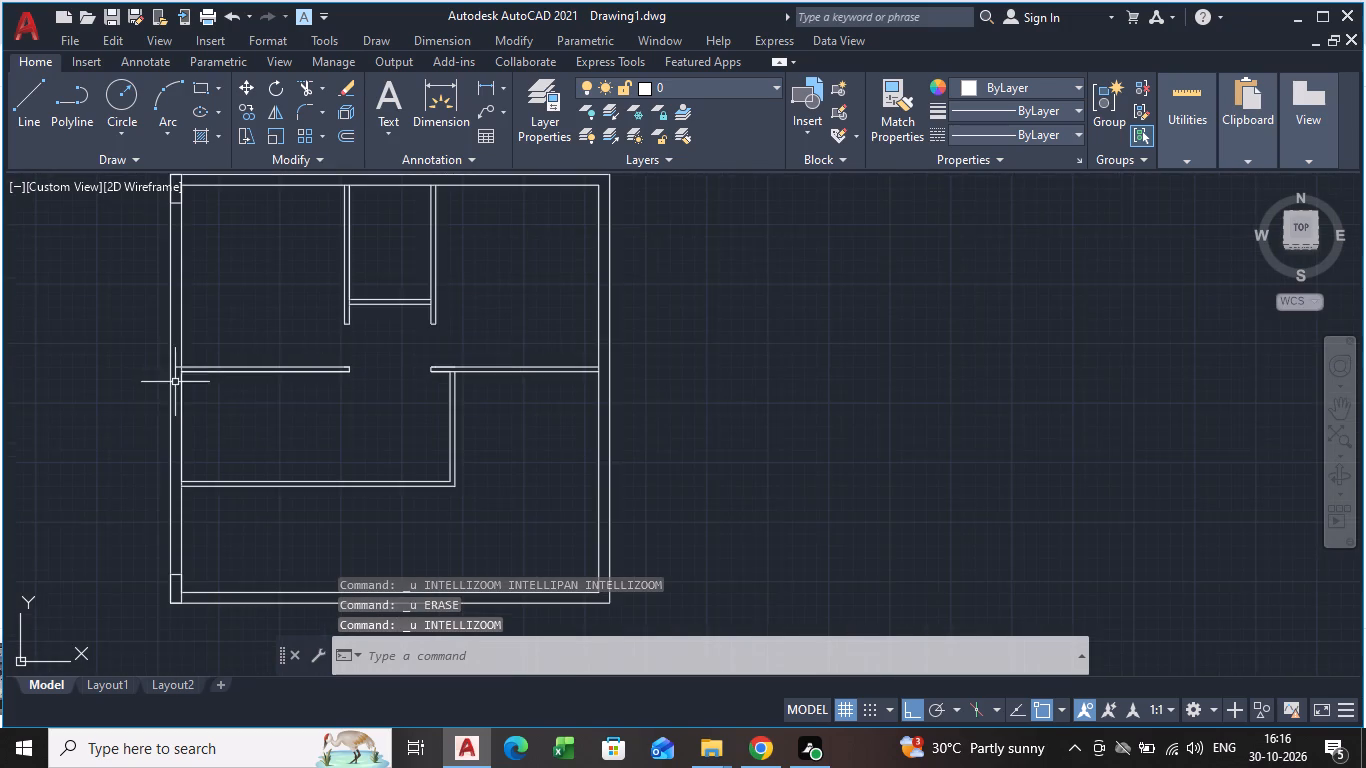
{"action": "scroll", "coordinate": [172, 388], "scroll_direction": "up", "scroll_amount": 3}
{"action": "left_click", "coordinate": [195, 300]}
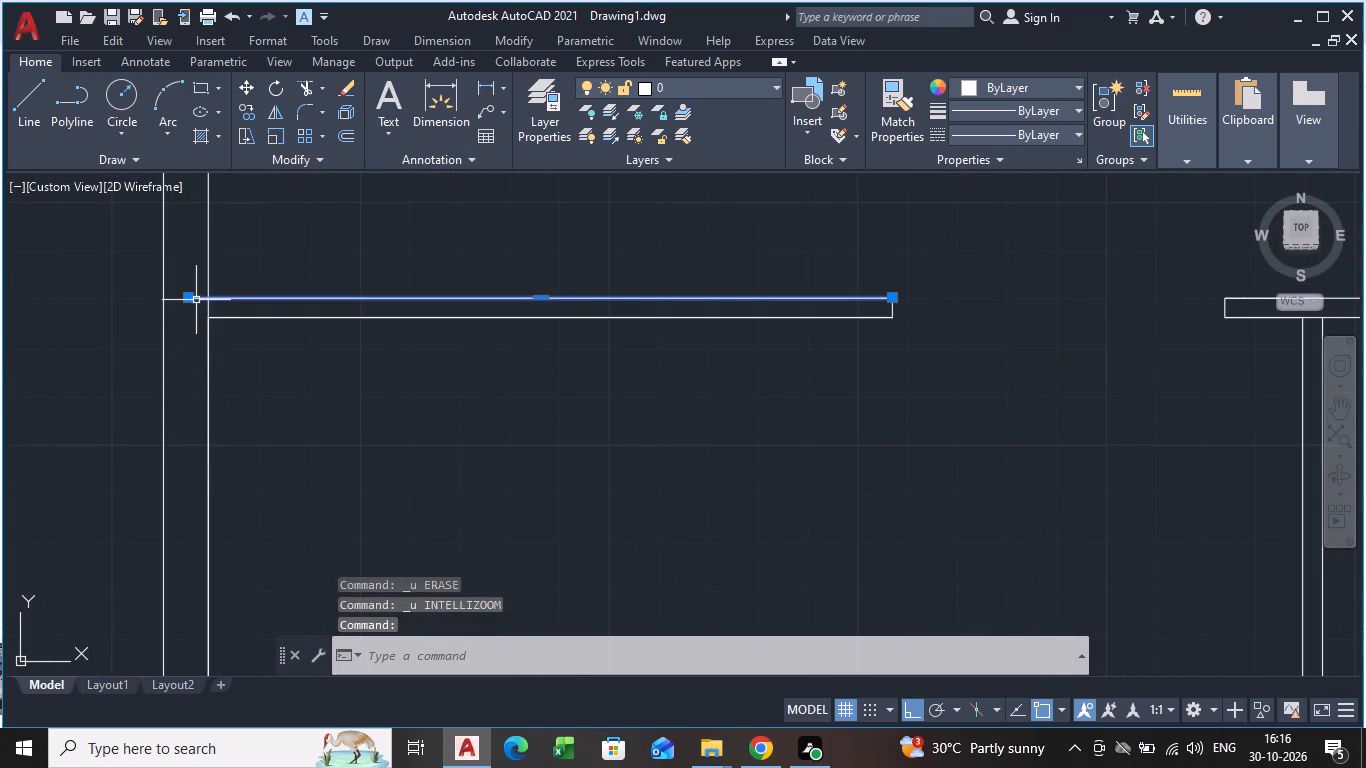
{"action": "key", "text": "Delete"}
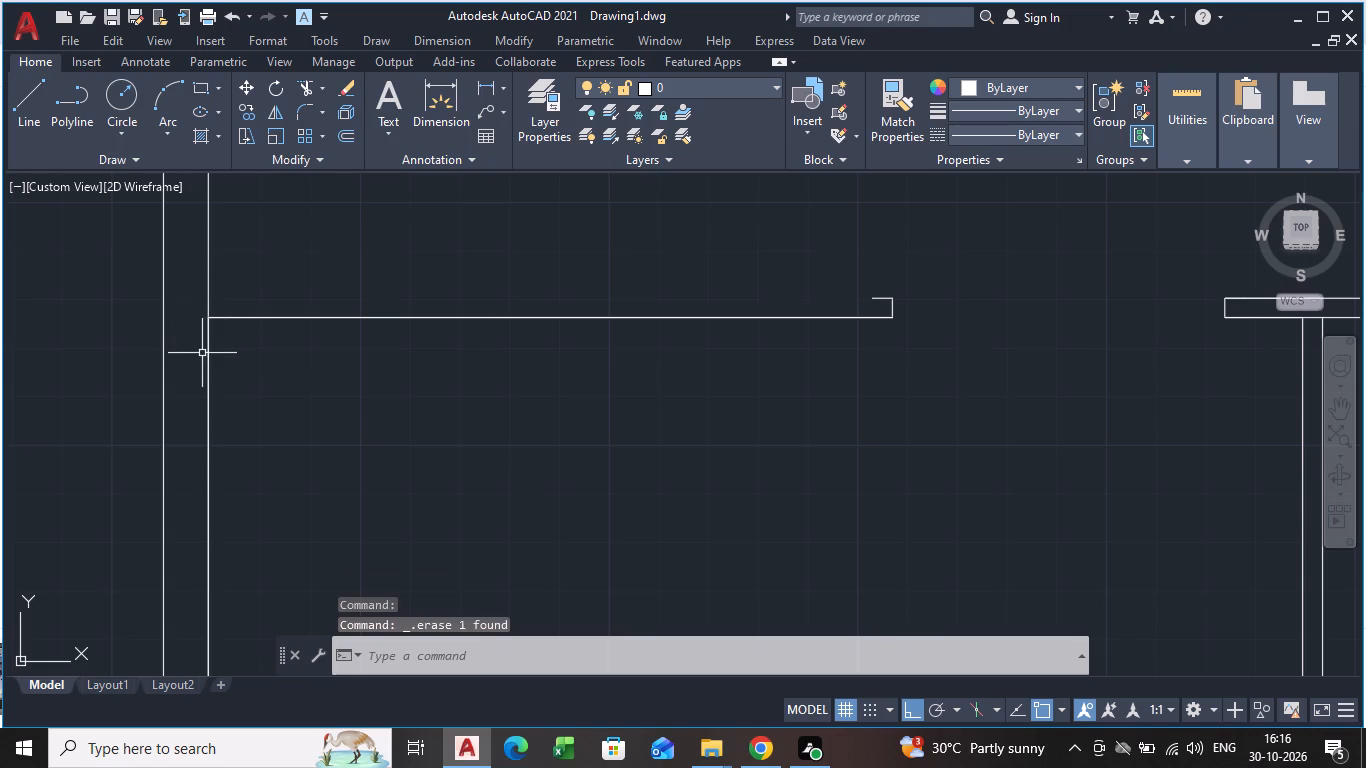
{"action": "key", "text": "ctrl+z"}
Trim the stub of the left horizontal partition's upper line where it runs into the left outer wall.
{"action": "key", "text": "r"}
{"action": "key", "text": "BackSpace"}
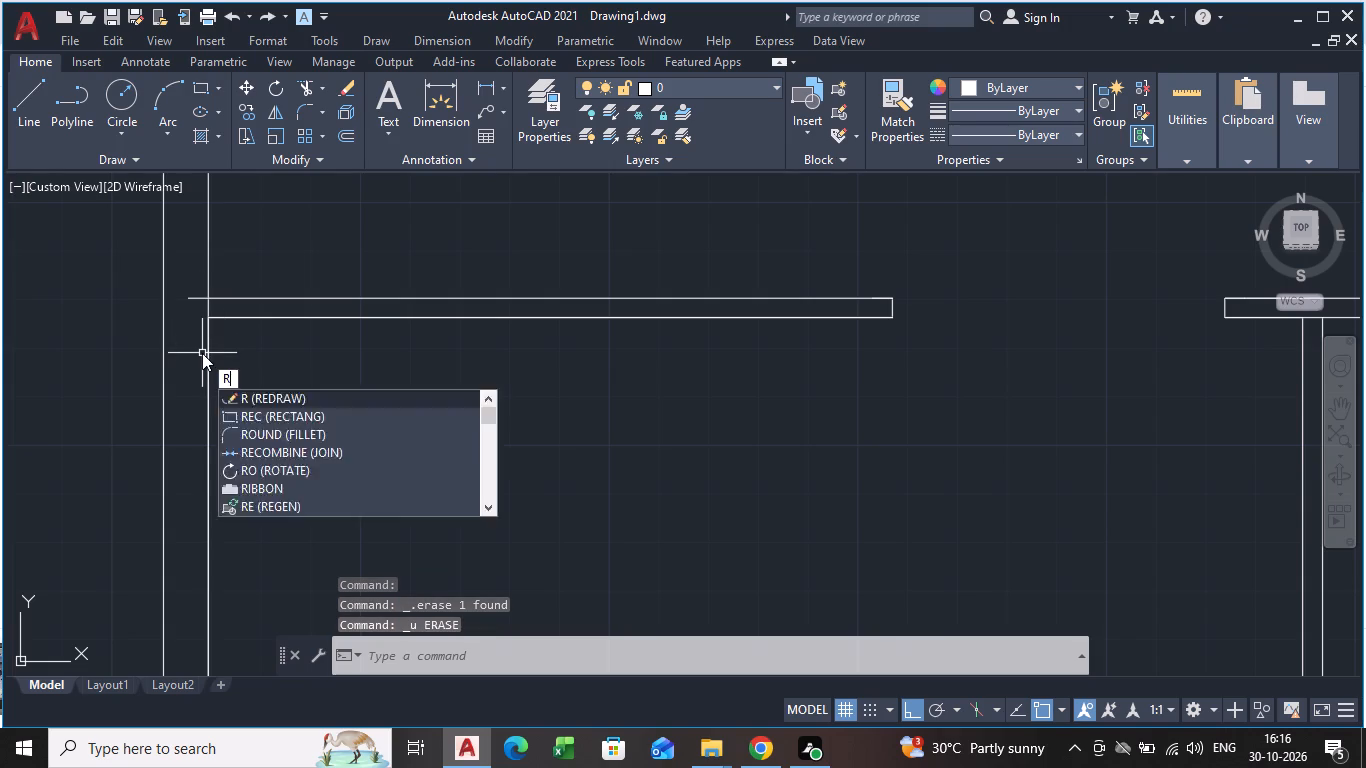
{"action": "type", "text": "TR"}
{"action": "key", "text": "Return"}
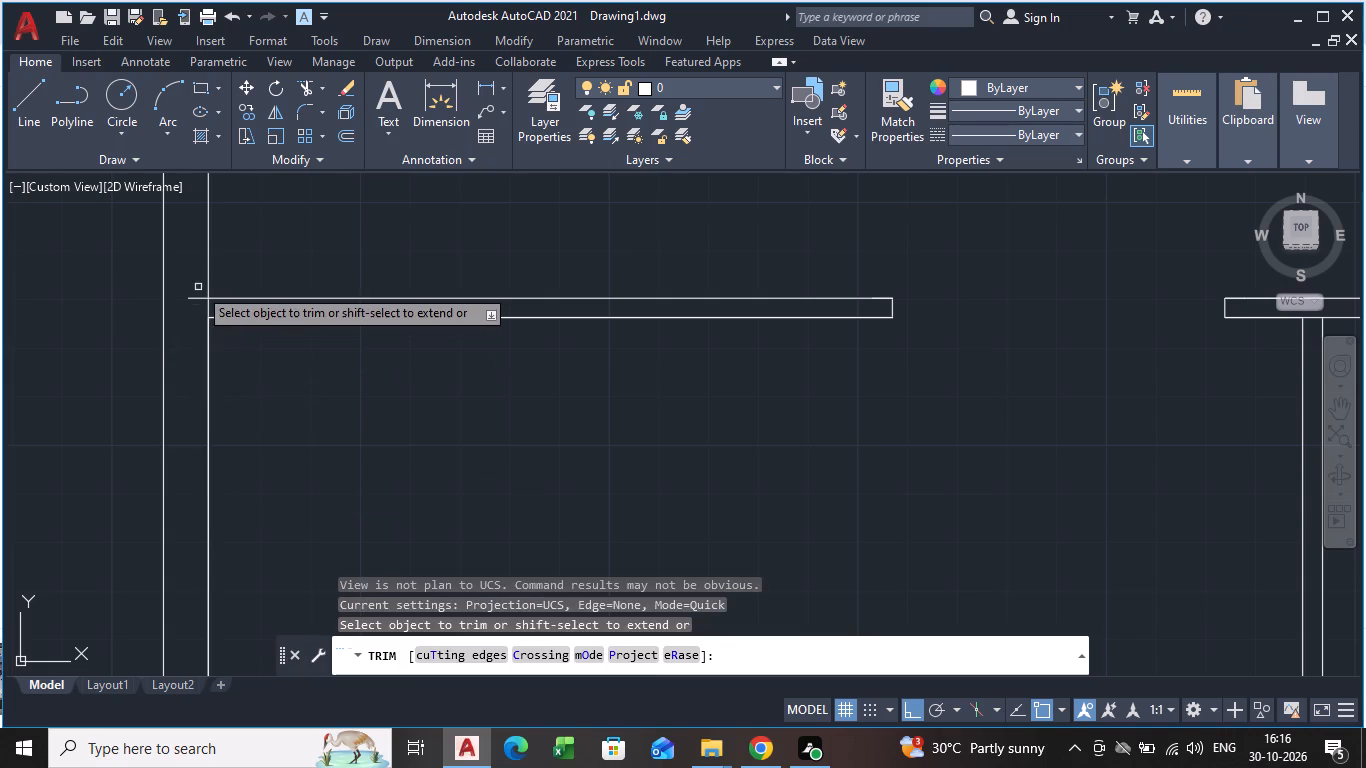
{"action": "left_click_drag", "start_coordinate": [198, 287], "coordinate": [190, 353]}
{"action": "scroll", "coordinate": [375, 372], "scroll_direction": "down", "scroll_amount": 3}
{"action": "middle_click_drag", "start_coordinate": [375, 372], "coordinate": [272, 357]}
{"action": "scroll", "coordinate": [472, 352], "scroll_direction": "up", "scroll_amount": 3}
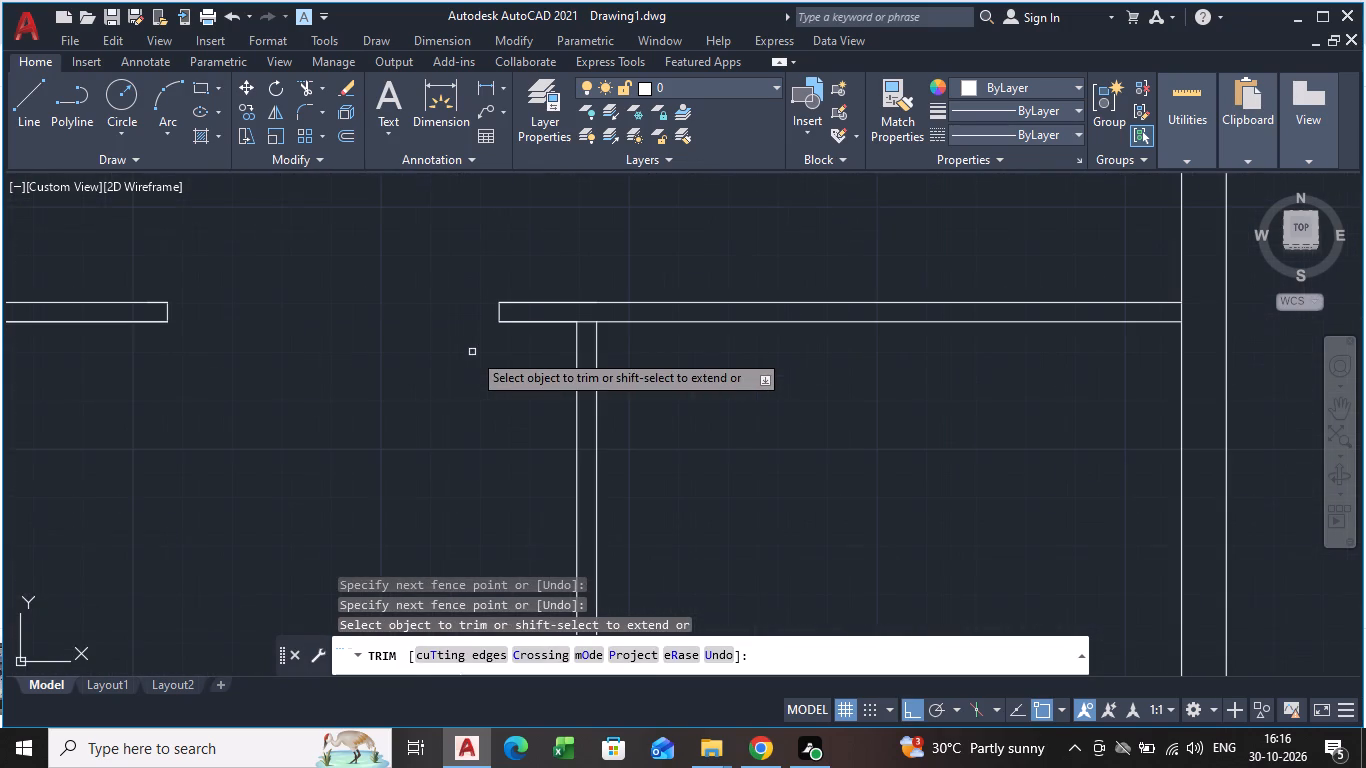
{"action": "key", "text": "space"}
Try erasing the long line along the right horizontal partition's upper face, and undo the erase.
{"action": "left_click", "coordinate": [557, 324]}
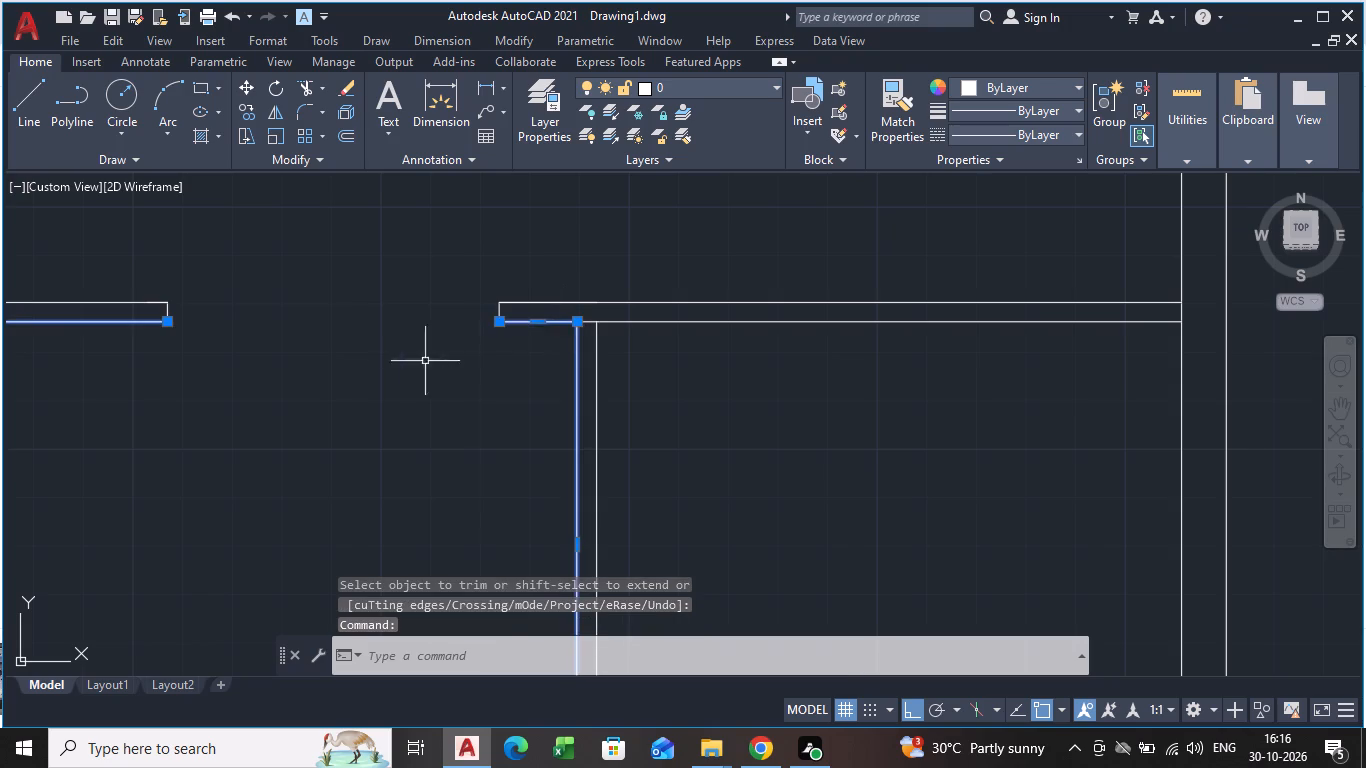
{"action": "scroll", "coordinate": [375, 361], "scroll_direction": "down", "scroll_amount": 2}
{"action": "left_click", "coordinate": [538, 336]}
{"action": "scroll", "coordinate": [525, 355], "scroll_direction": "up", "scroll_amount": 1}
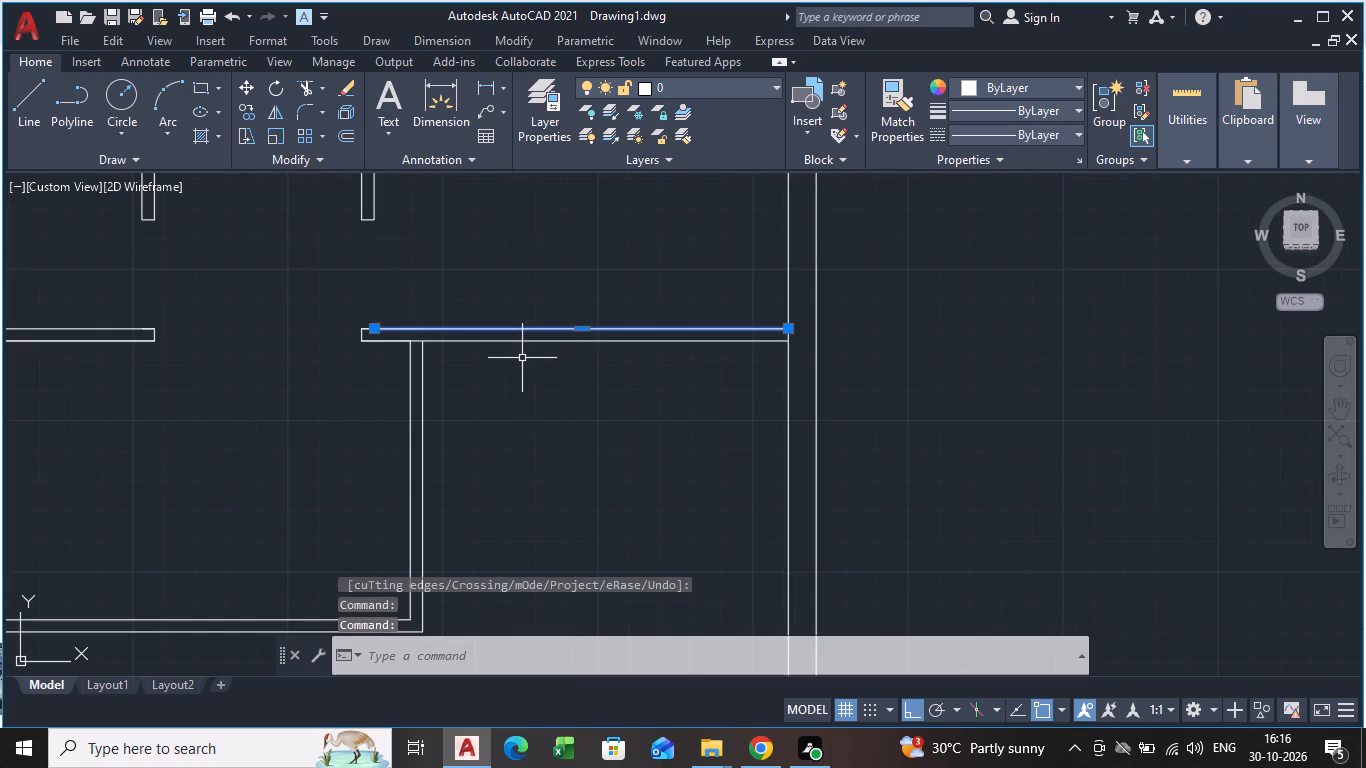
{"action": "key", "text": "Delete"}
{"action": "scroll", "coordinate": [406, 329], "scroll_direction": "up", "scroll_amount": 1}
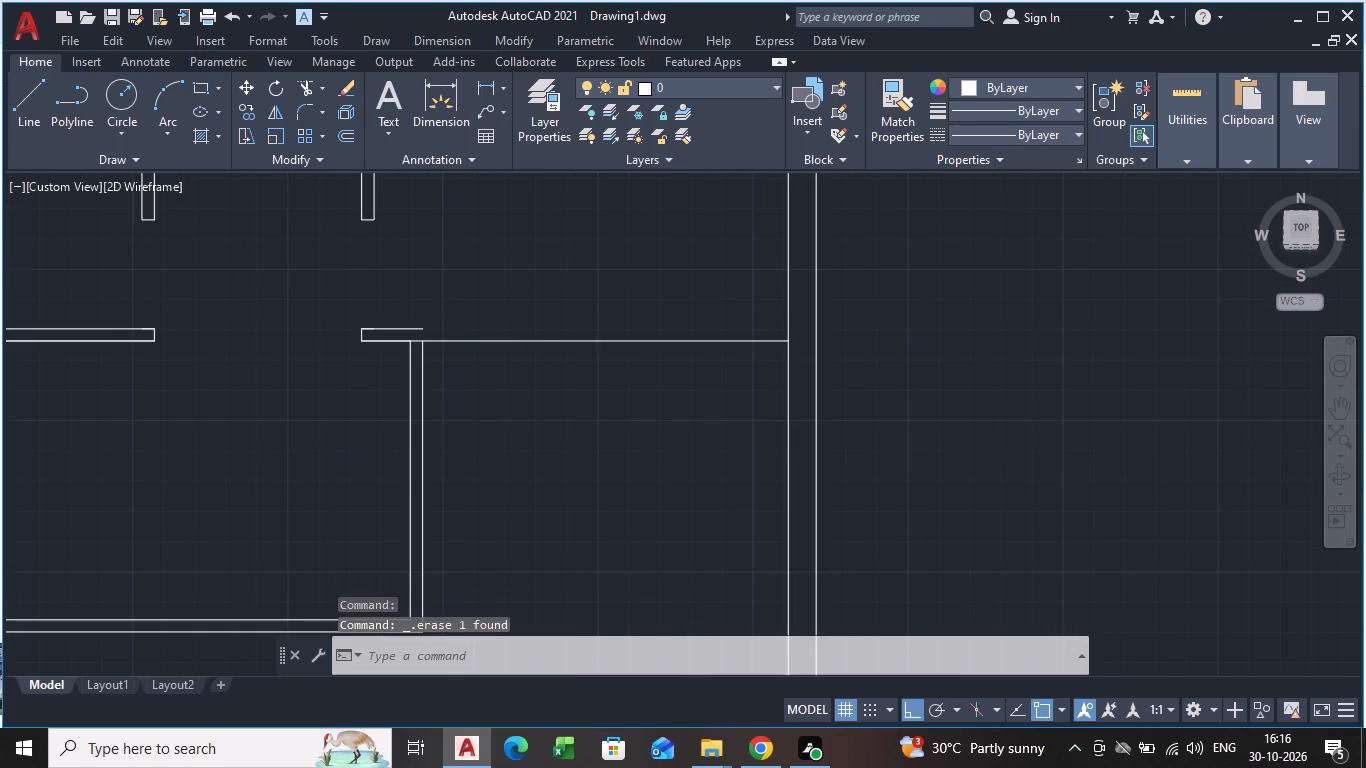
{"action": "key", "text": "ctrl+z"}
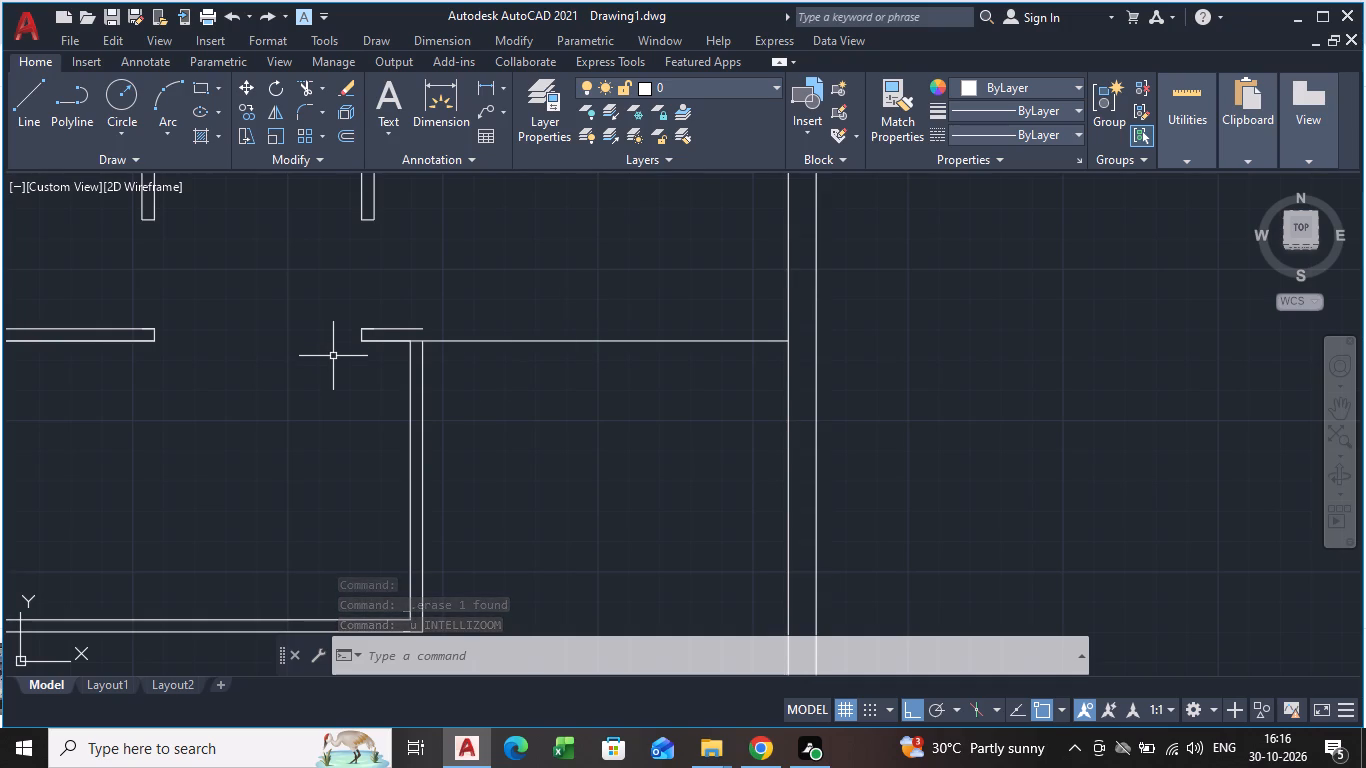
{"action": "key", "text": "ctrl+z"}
Select the short overlapping line on the right horizontal partition's upper face, at its door-opening end.
{"action": "scroll", "coordinate": [386, 320], "scroll_direction": "up", "scroll_amount": 2}
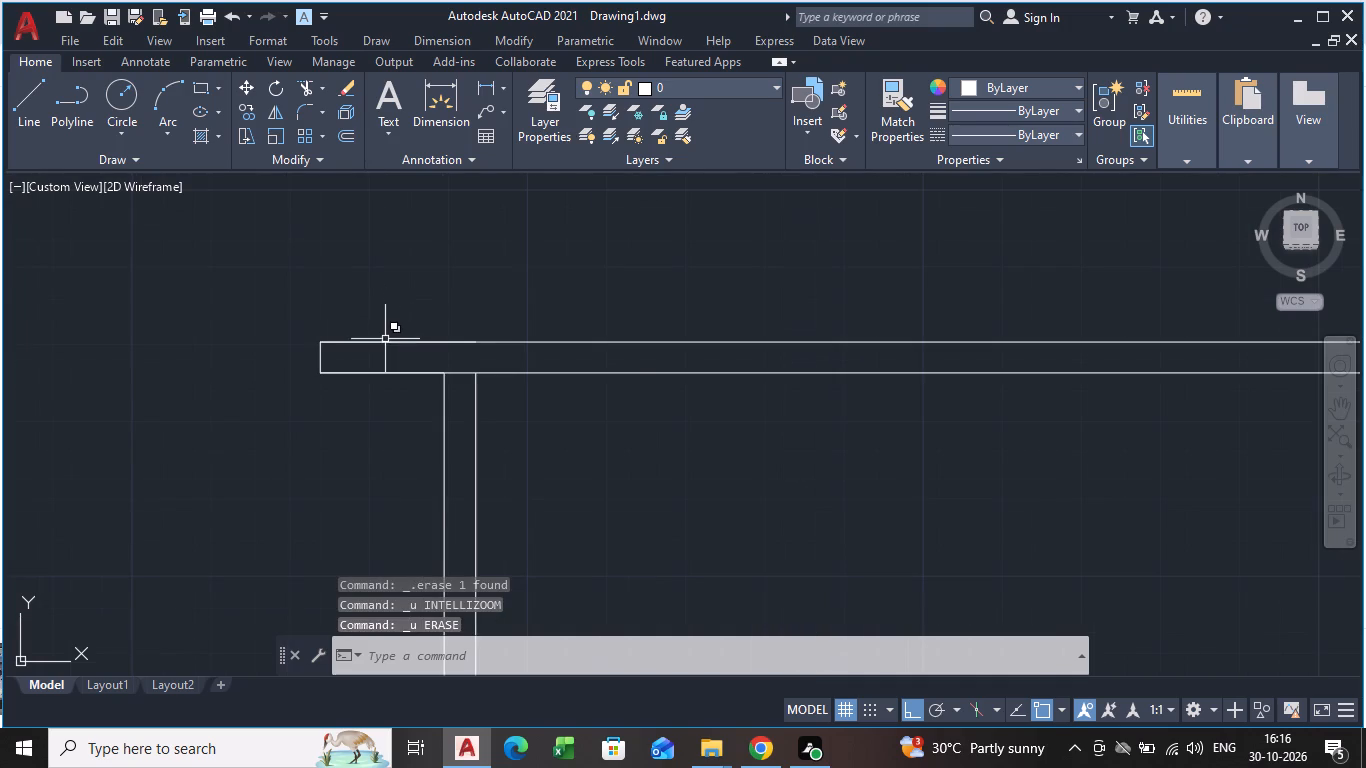
{"action": "left_click", "coordinate": [385, 341]}
{"action": "left_click", "coordinate": [445, 411]}
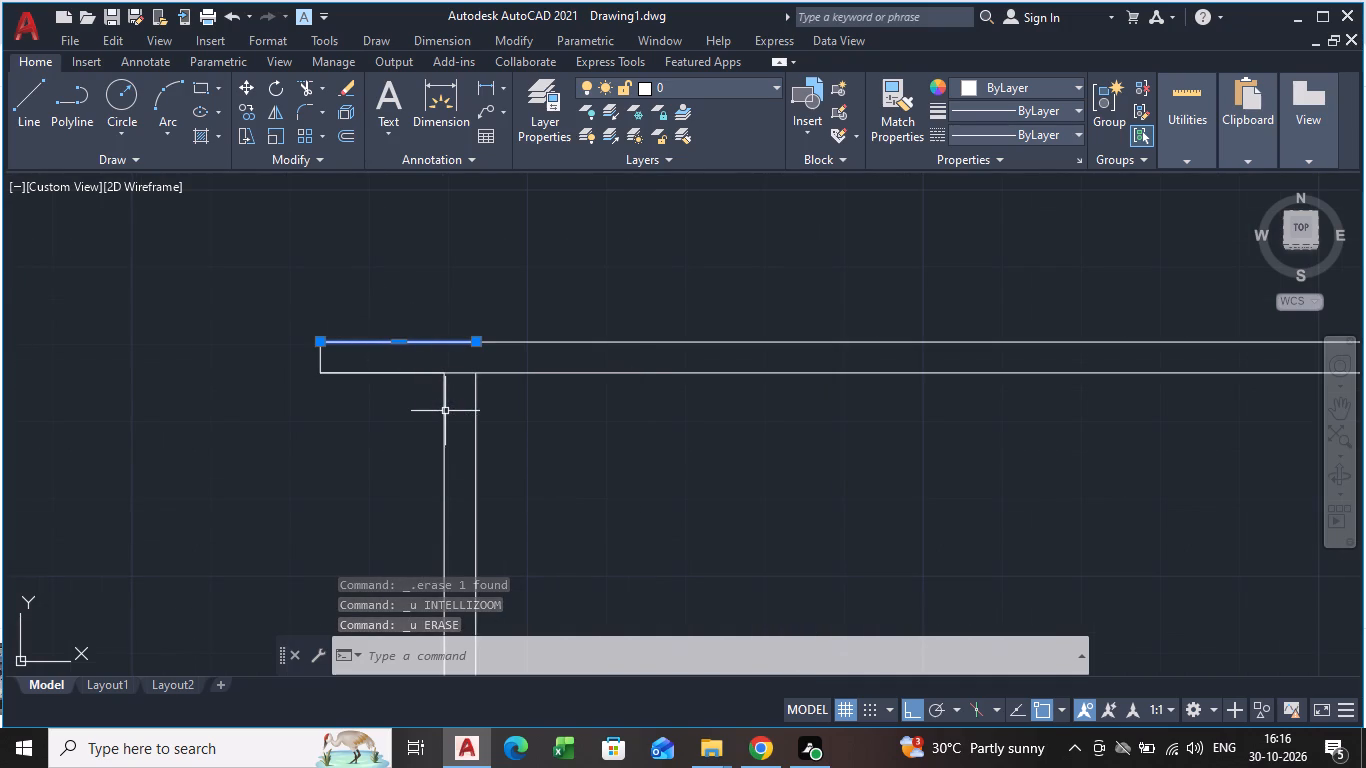
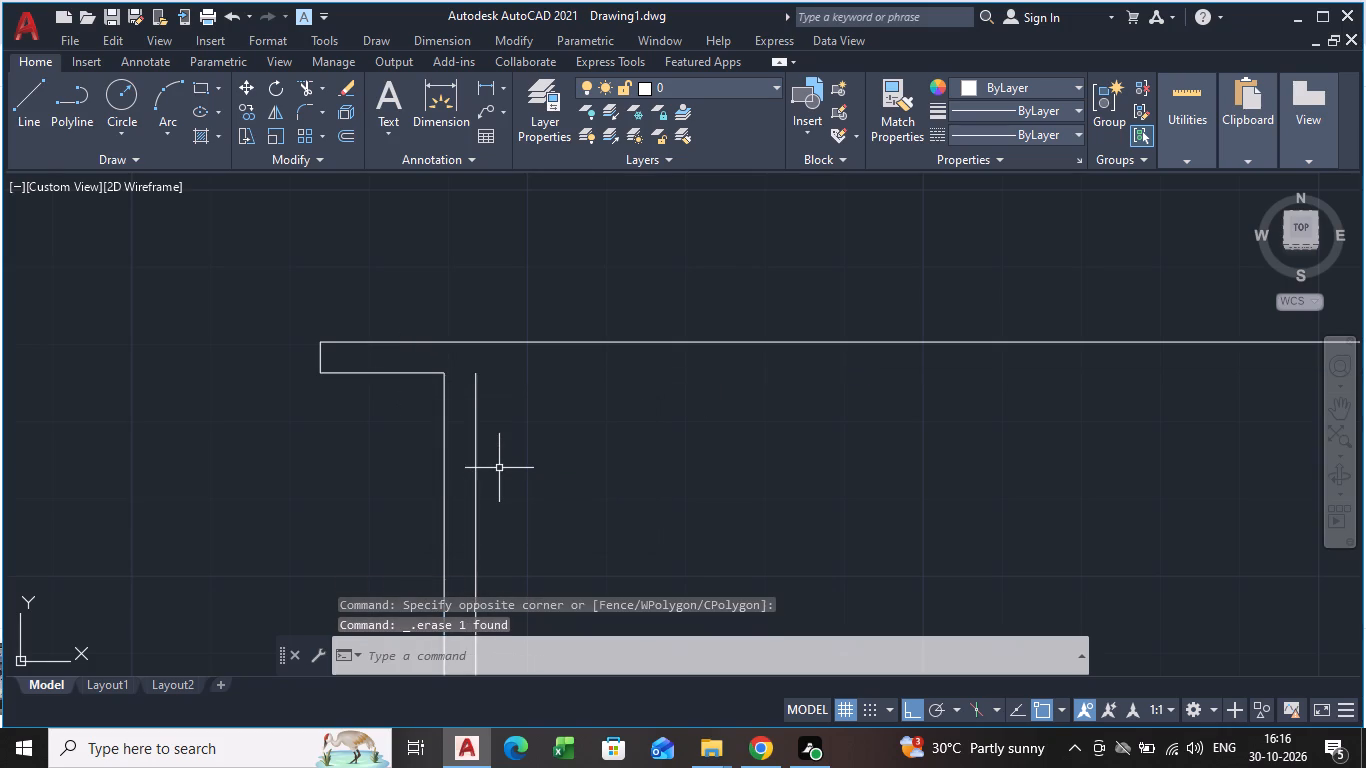
Undo the erase of the line along the right horizontal partition's lower face.
{"action": "key", "text": "ctrl+z"}
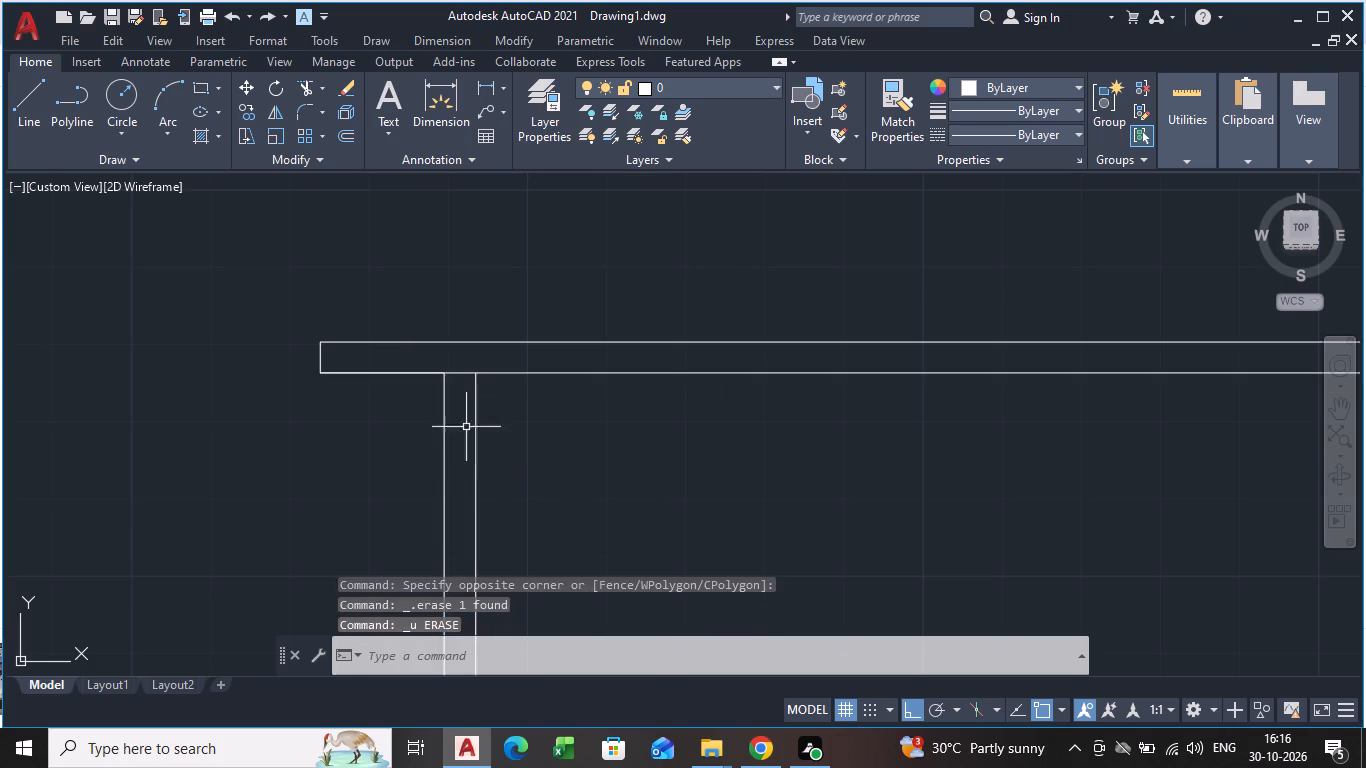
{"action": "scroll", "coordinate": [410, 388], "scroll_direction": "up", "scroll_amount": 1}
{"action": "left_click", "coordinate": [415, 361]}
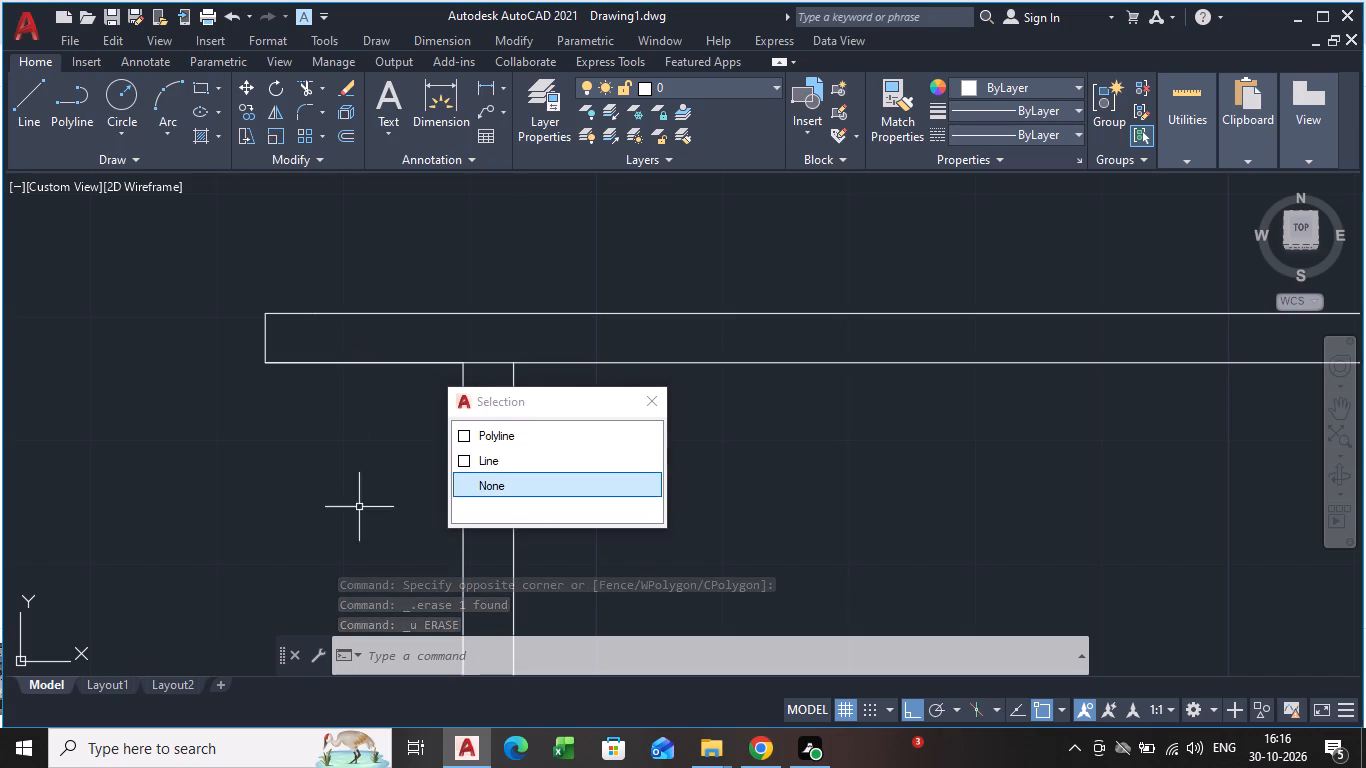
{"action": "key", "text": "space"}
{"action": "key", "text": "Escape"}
Trim the overlapping lines on the right horizontal partition's lower face, between its door-opening end and the vertical partition.
{"action": "scroll", "coordinate": [281, 468], "scroll_direction": "down", "scroll_amount": 3}
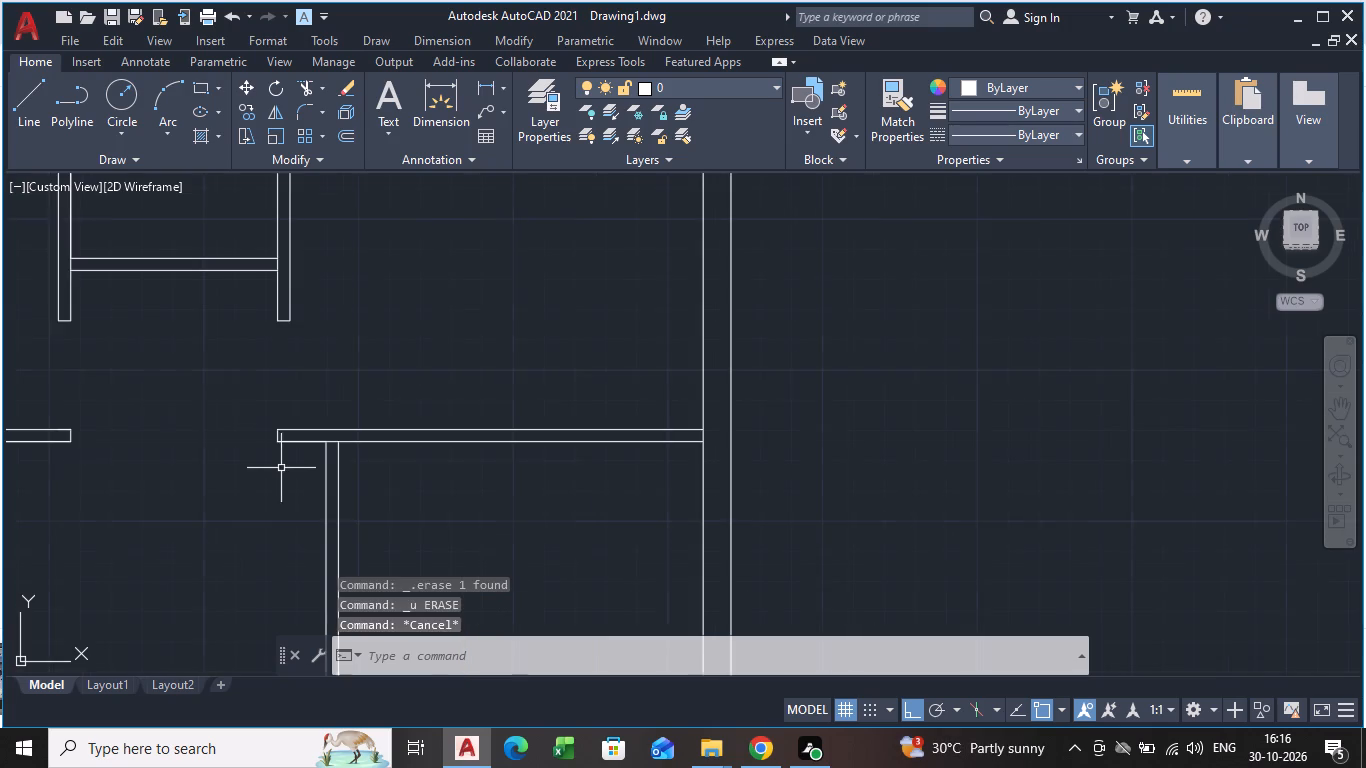
{"action": "scroll", "coordinate": [282, 473], "scroll_direction": "down", "scroll_amount": 2}
{"action": "middle_click_drag", "start_coordinate": [282, 473], "coordinate": [364, 396]}
{"action": "scroll", "coordinate": [366, 387], "scroll_direction": "up", "scroll_amount": 6}
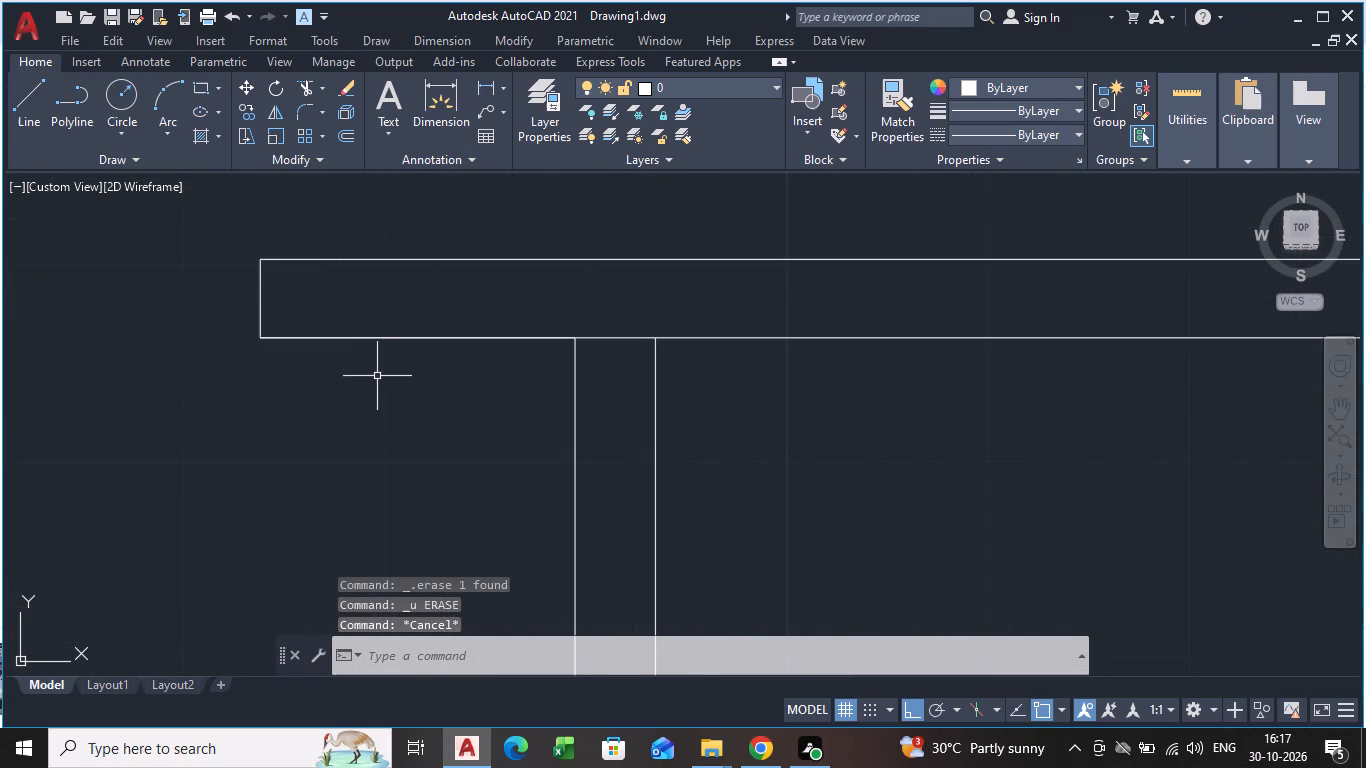
{"action": "key", "text": "t"}
{"action": "key", "text": "r"}
{"action": "key", "text": "Return"}
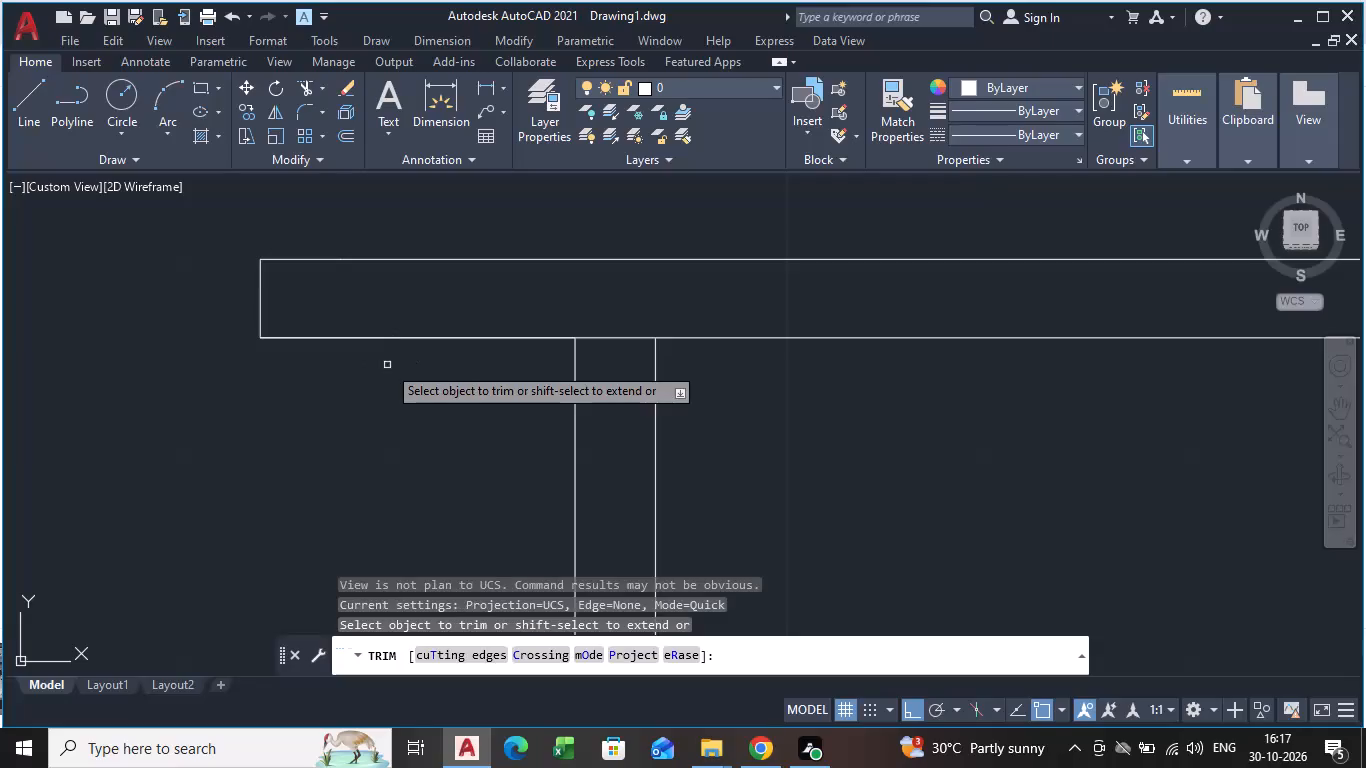
{"action": "left_click_drag", "start_coordinate": [401, 319], "coordinate": [392, 390]}
{"action": "key", "text": "space"}
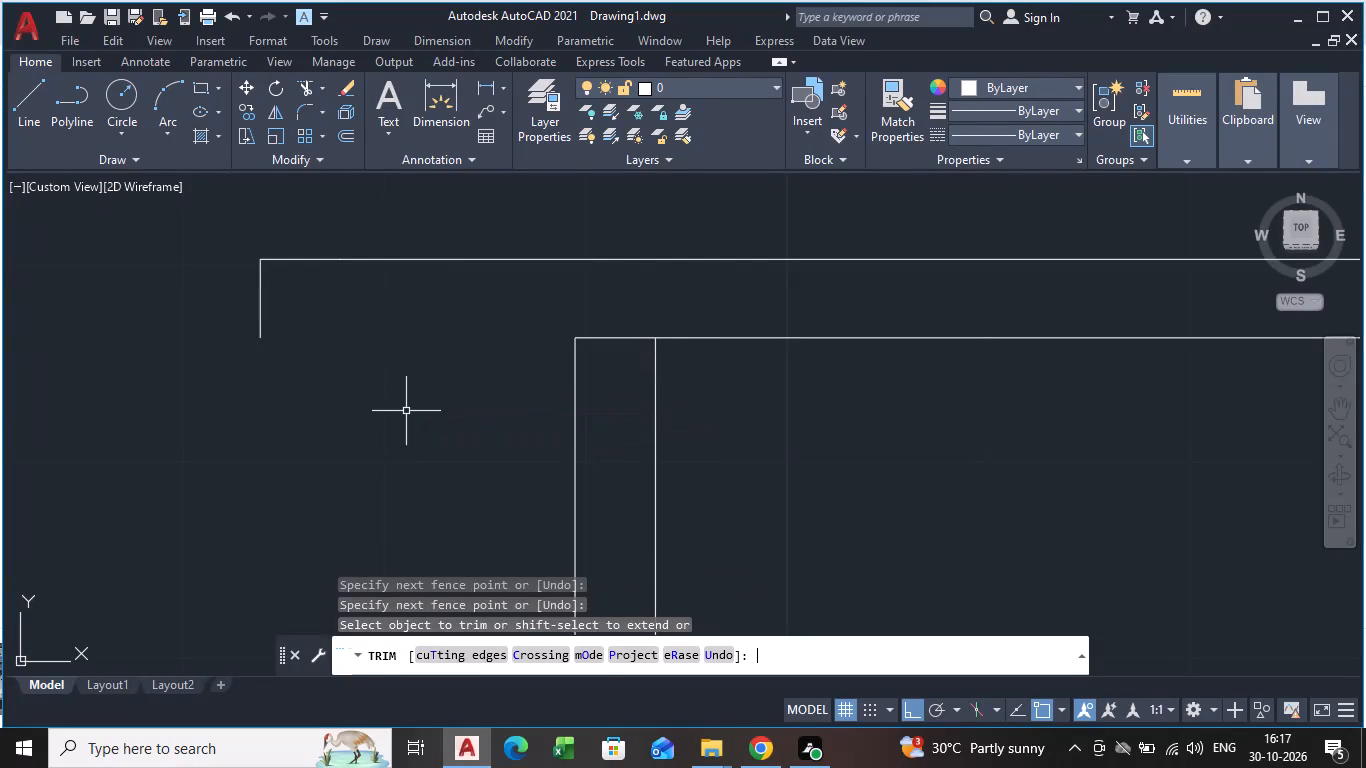
Draw a 1'-4" line along the right horizontal partition's lower face, from its door-opening end to the vertical partition's near face.
{"action": "key", "text": "l"}
{"action": "key", "text": "Return"}
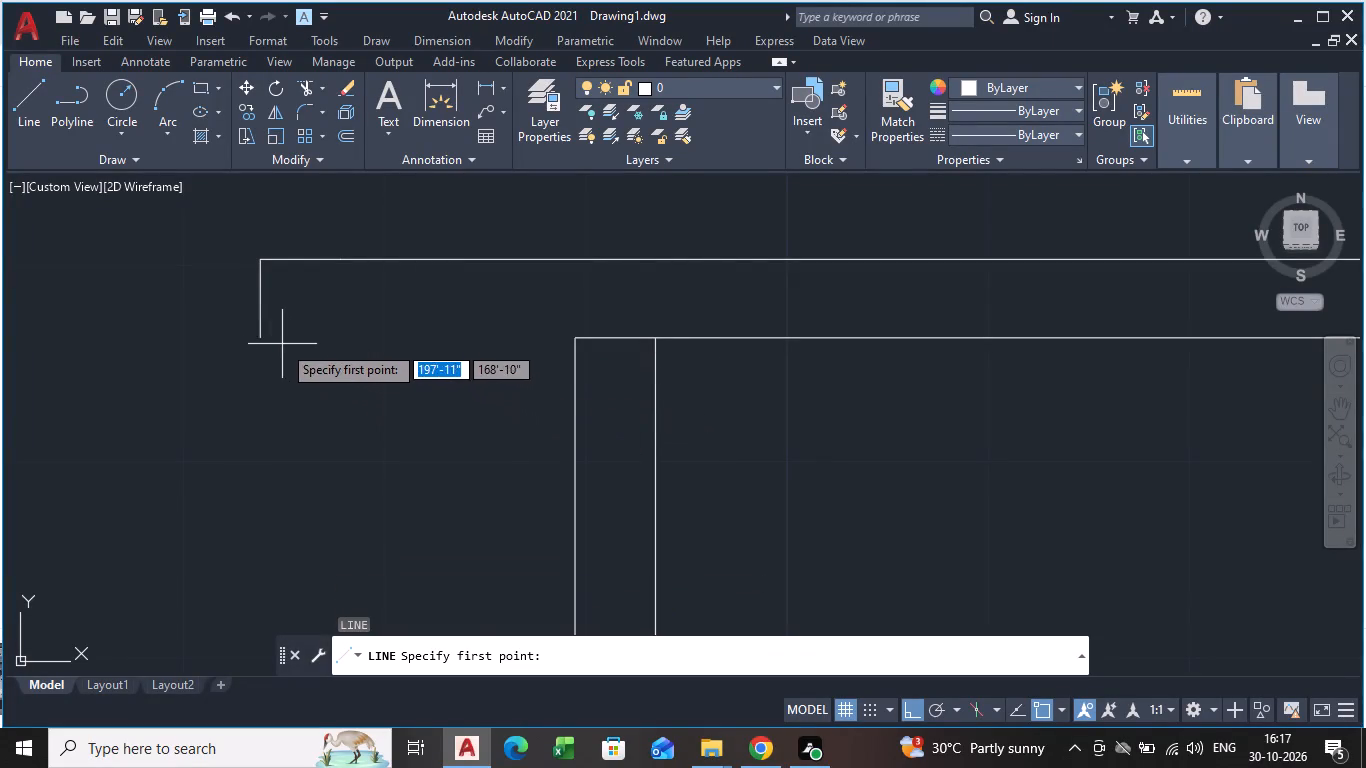
{"action": "left_click", "coordinate": [255, 336]}
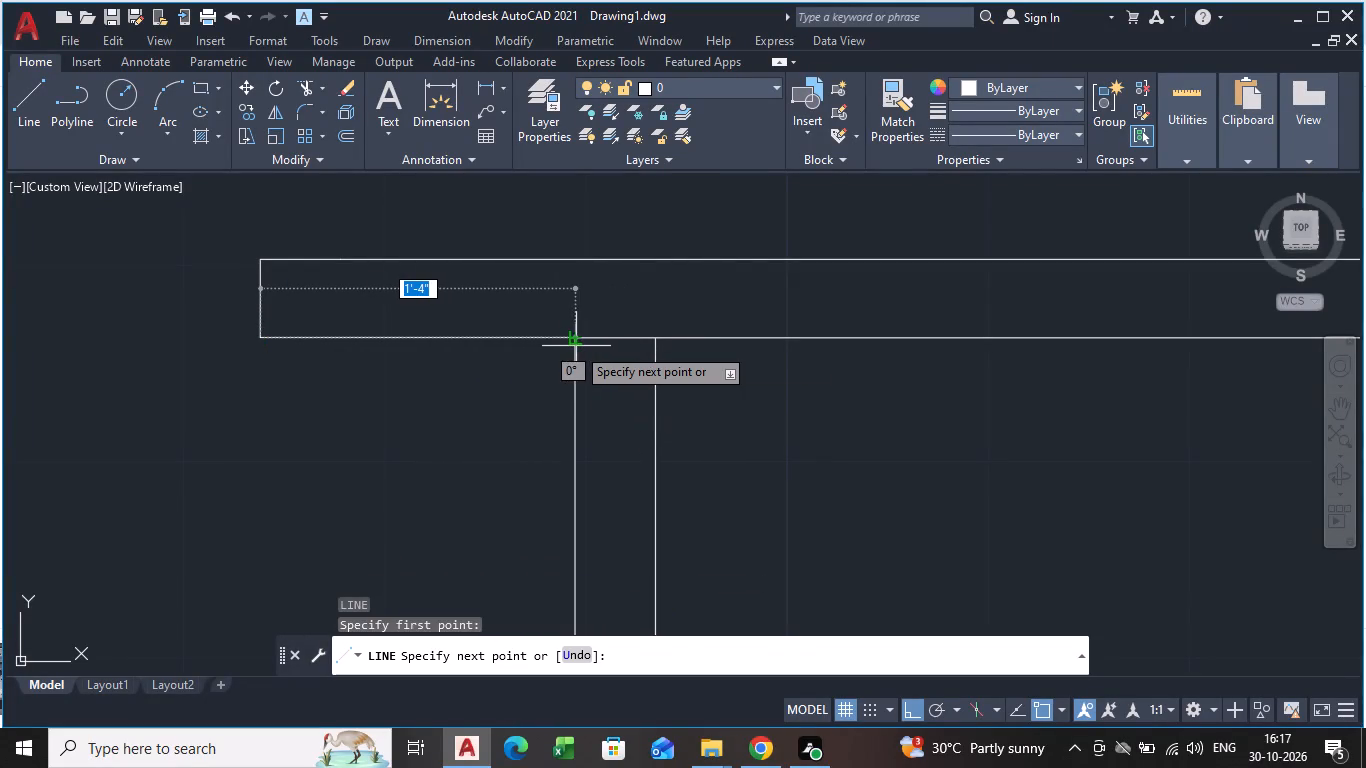
{"action": "left_click", "coordinate": [576, 346]}
{"action": "key", "text": "space"}
Erase the overlapping duplicate line along the left horizontal partition's lower face.
{"action": "scroll", "coordinate": [887, 437], "scroll_direction": "down", "scroll_amount": 4}
{"action": "middle_click_drag", "start_coordinate": [809, 488], "coordinate": [807, 486]}
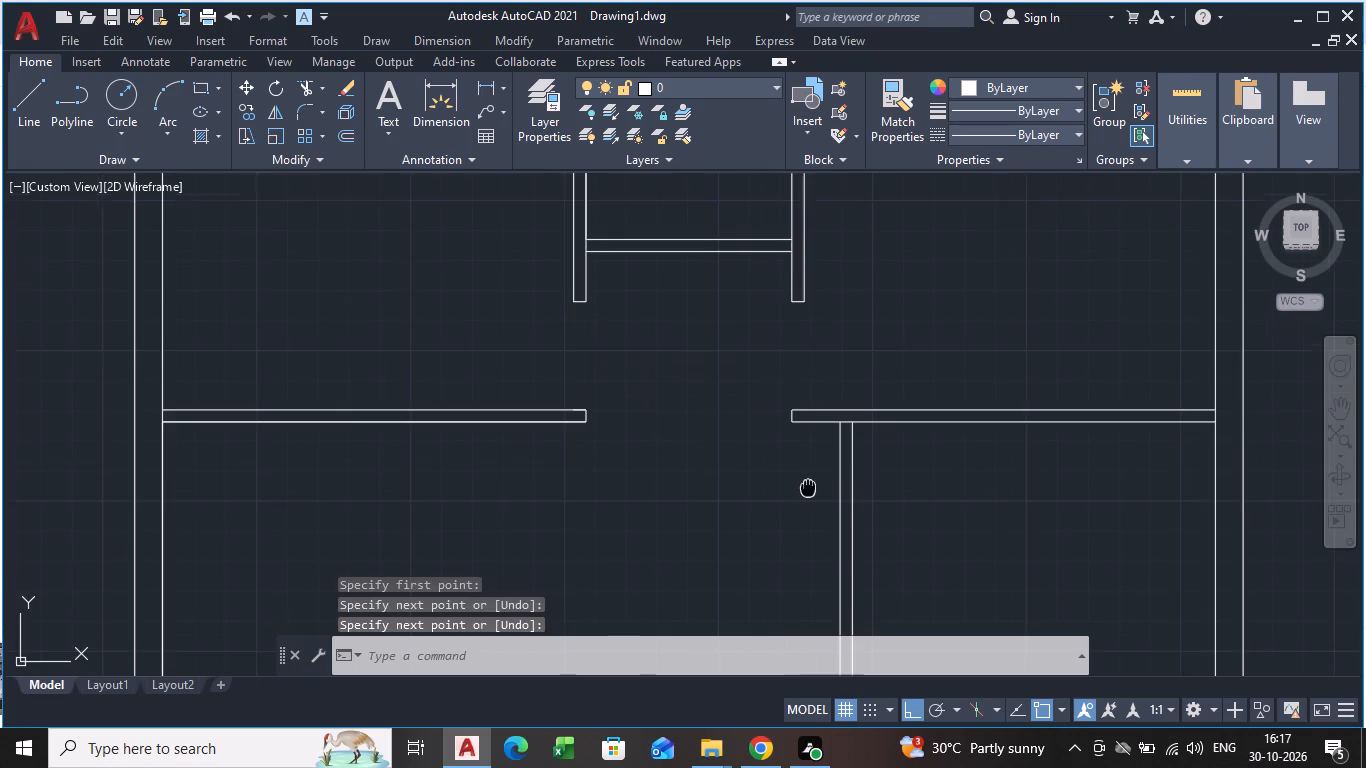
{"action": "middle_click_drag", "start_coordinate": [807, 486], "coordinate": [708, 400]}
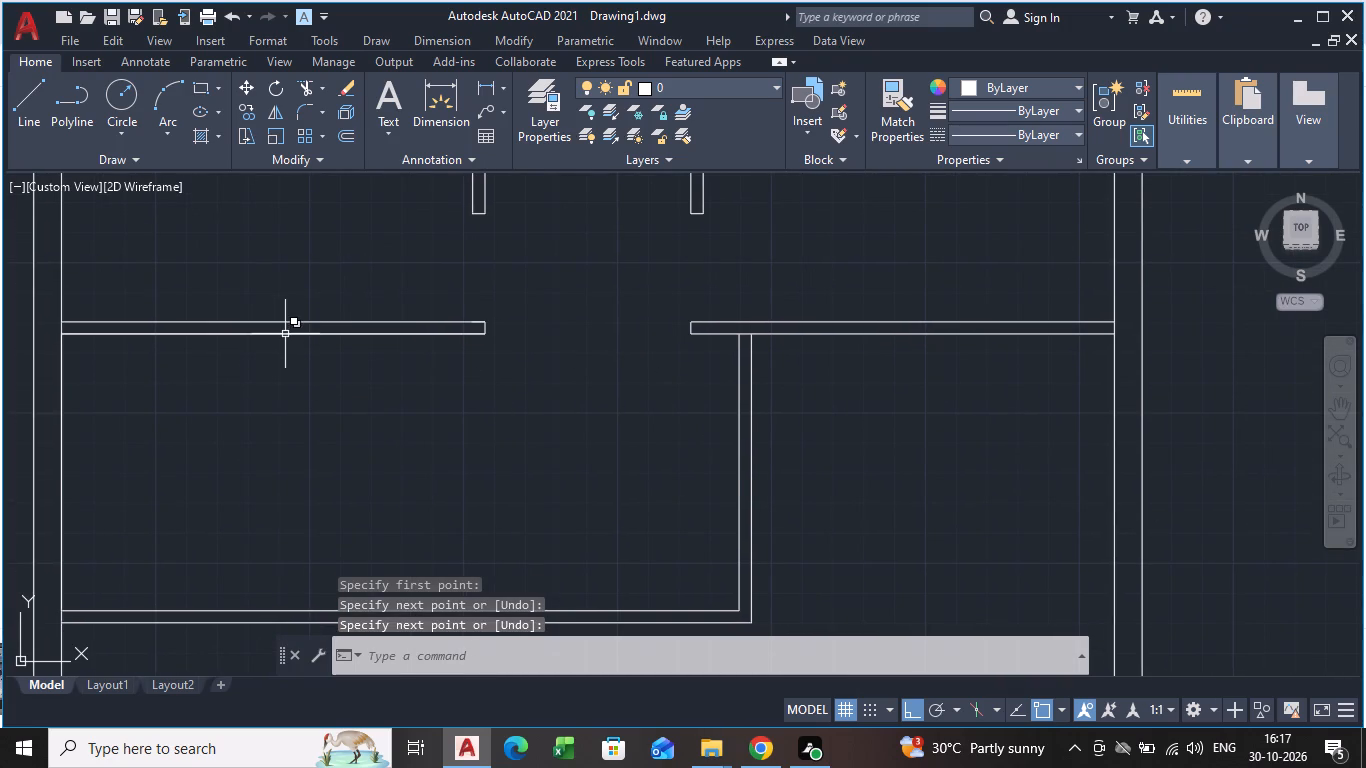
{"action": "left_click", "coordinate": [284, 335]}
{"action": "left_click", "coordinate": [358, 432]}
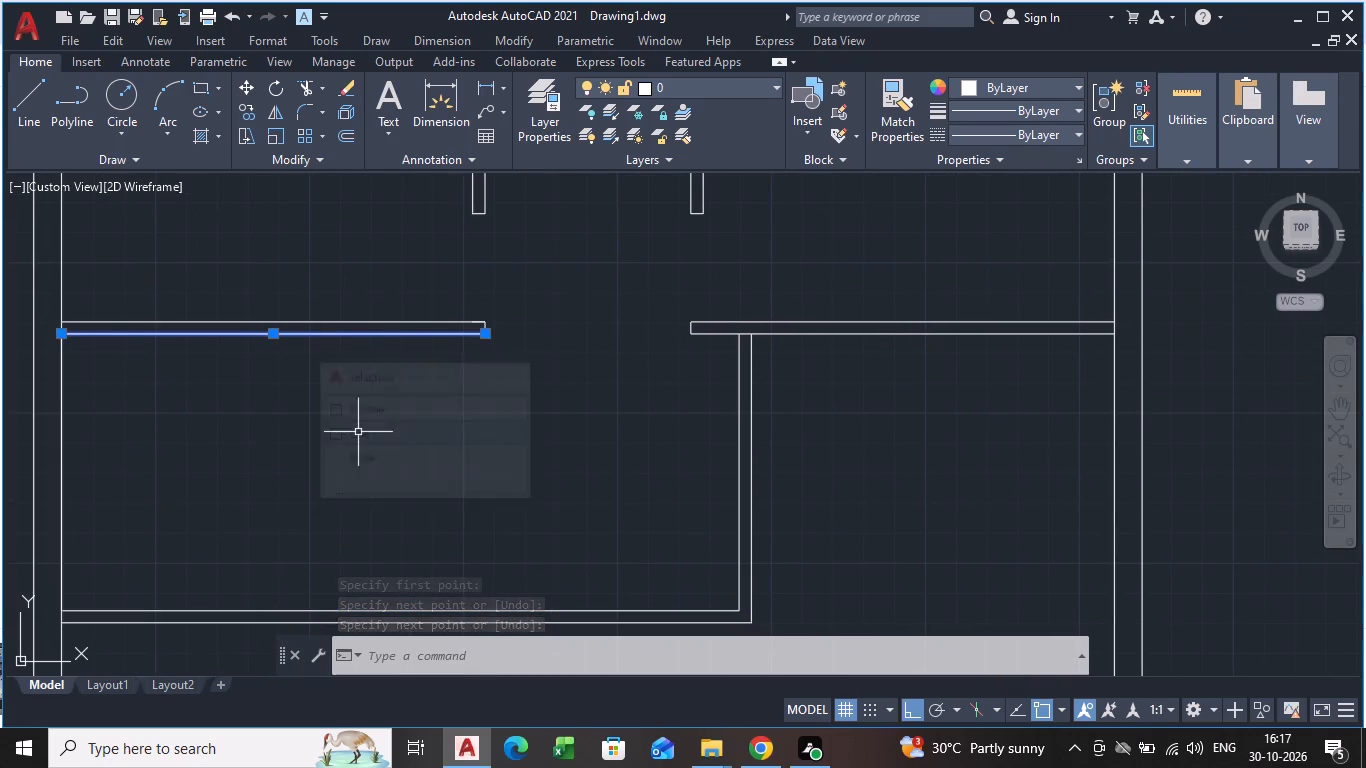
{"action": "key", "text": "Delete"}
Trim the right horizontal partition's lower line between the vertical partition's two faces to open their T-junction.
{"action": "scroll", "coordinate": [270, 435], "scroll_direction": "down", "scroll_amount": 3}
{"action": "middle_click_drag", "start_coordinate": [321, 444], "coordinate": [340, 431]}
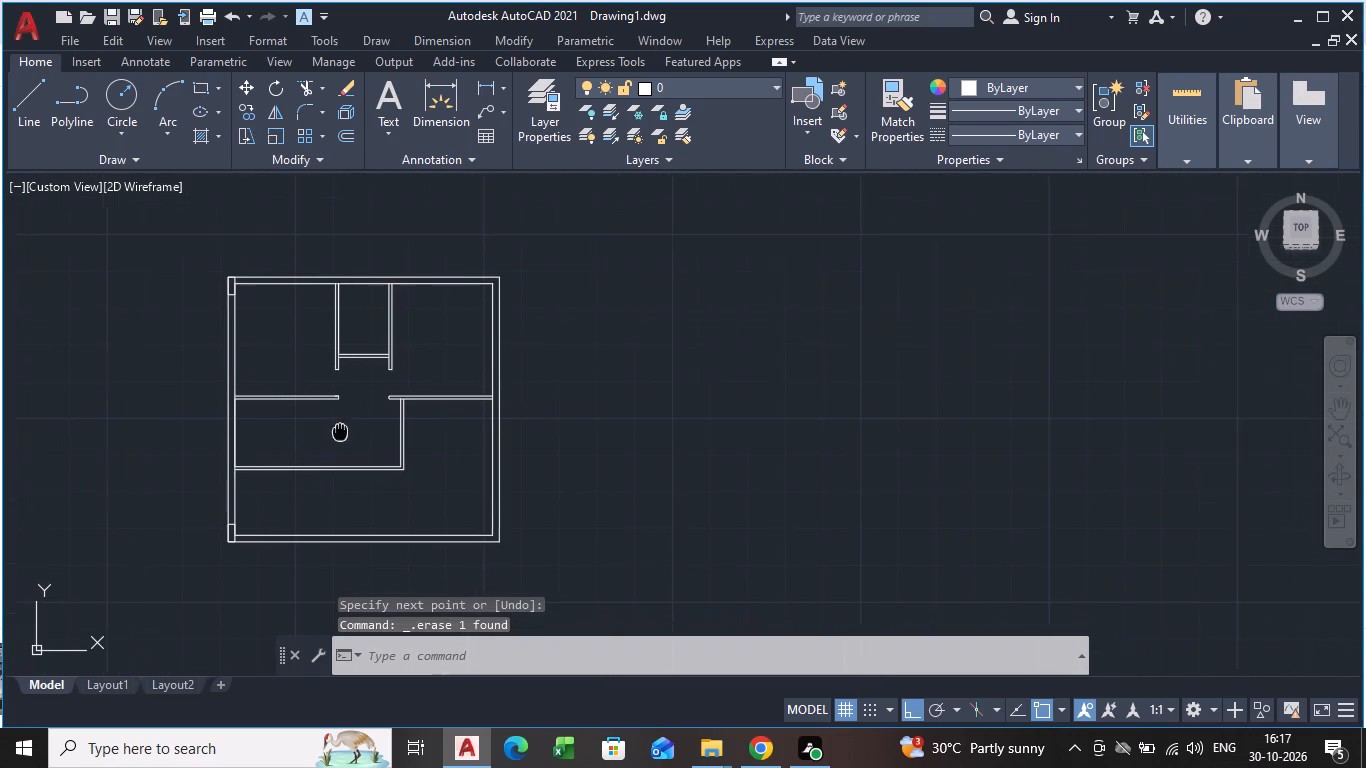
{"action": "middle_click_drag", "start_coordinate": [340, 431], "coordinate": [353, 417]}
{"action": "scroll", "coordinate": [415, 393], "scroll_direction": "up", "scroll_amount": 4}
{"action": "scroll", "coordinate": [457, 388], "scroll_direction": "down", "scroll_amount": 2}
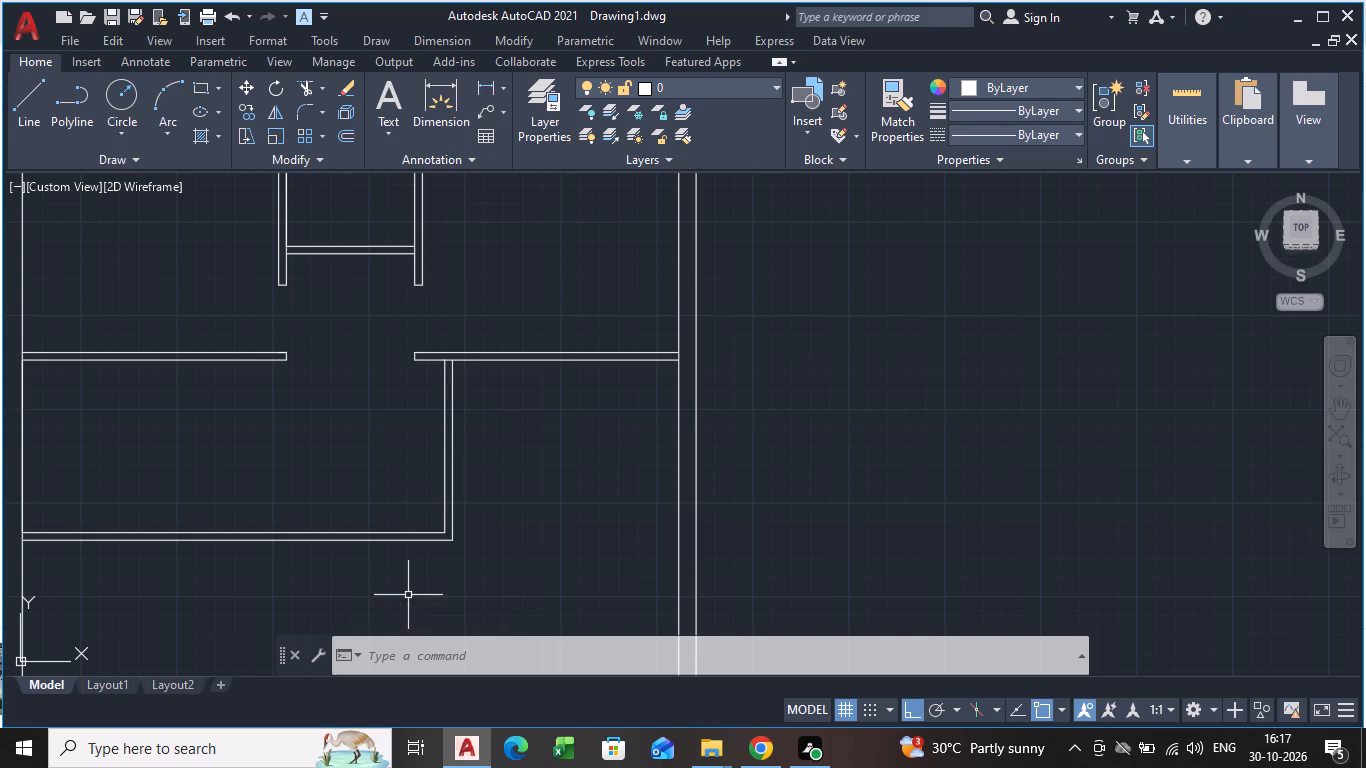
{"action": "scroll", "coordinate": [468, 346], "scroll_direction": "up", "scroll_amount": 3}
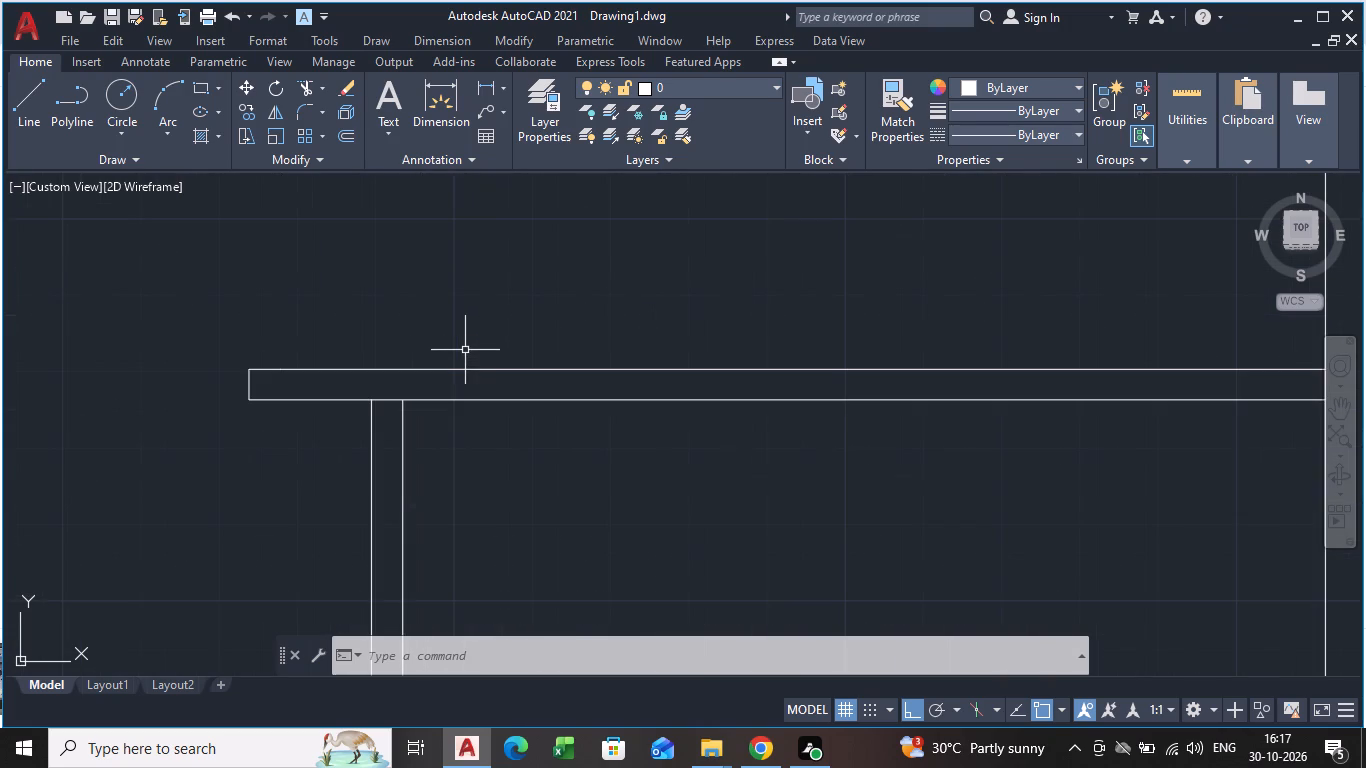
{"action": "key", "text": "t"}
{"action": "key", "text": "r"}
{"action": "key", "text": "Return"}
{"action": "scroll", "coordinate": [420, 393], "scroll_direction": "up", "scroll_amount": 2}
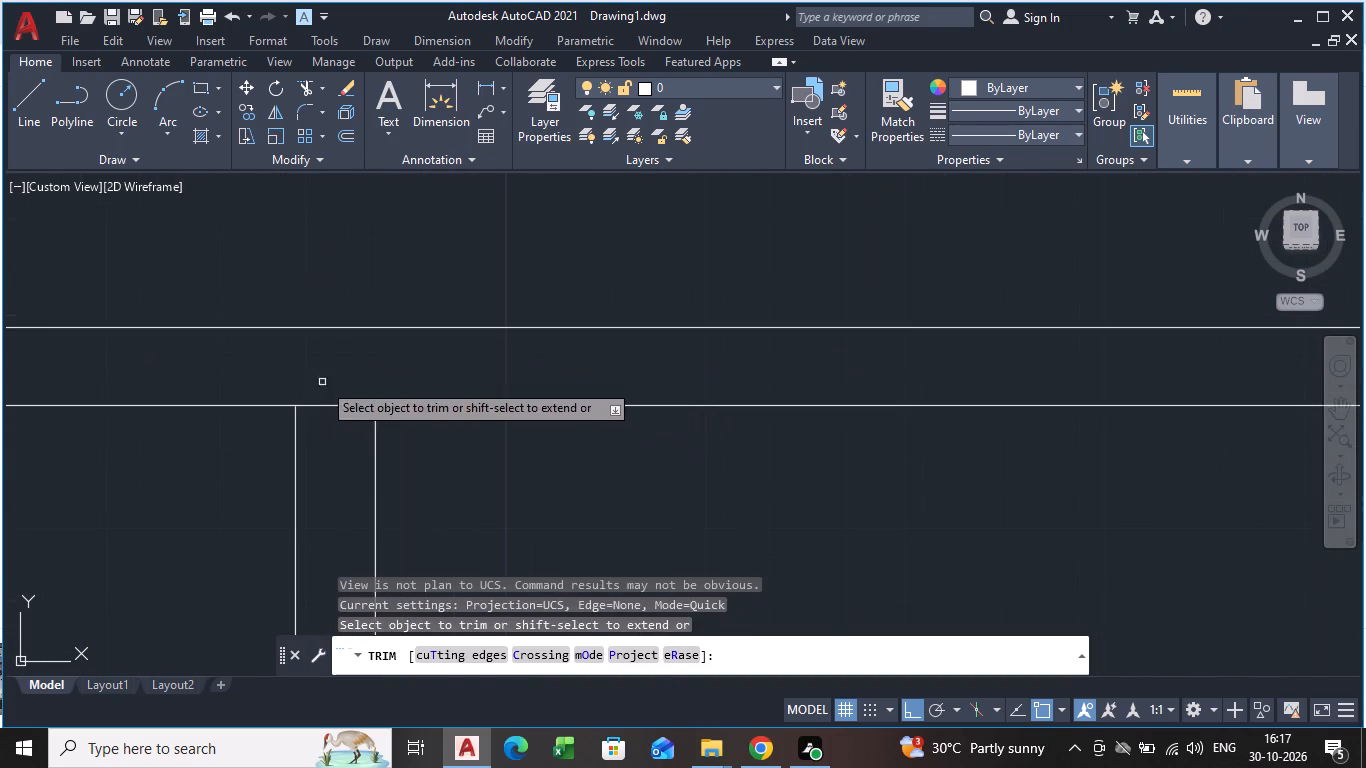
{"action": "left_click_drag", "start_coordinate": [322, 382], "coordinate": [326, 467]}
Trim the left outer wall's inner line between the two faces of the left horizontal partition.
{"action": "scroll", "coordinate": [282, 434], "scroll_direction": "down", "scroll_amount": 4}
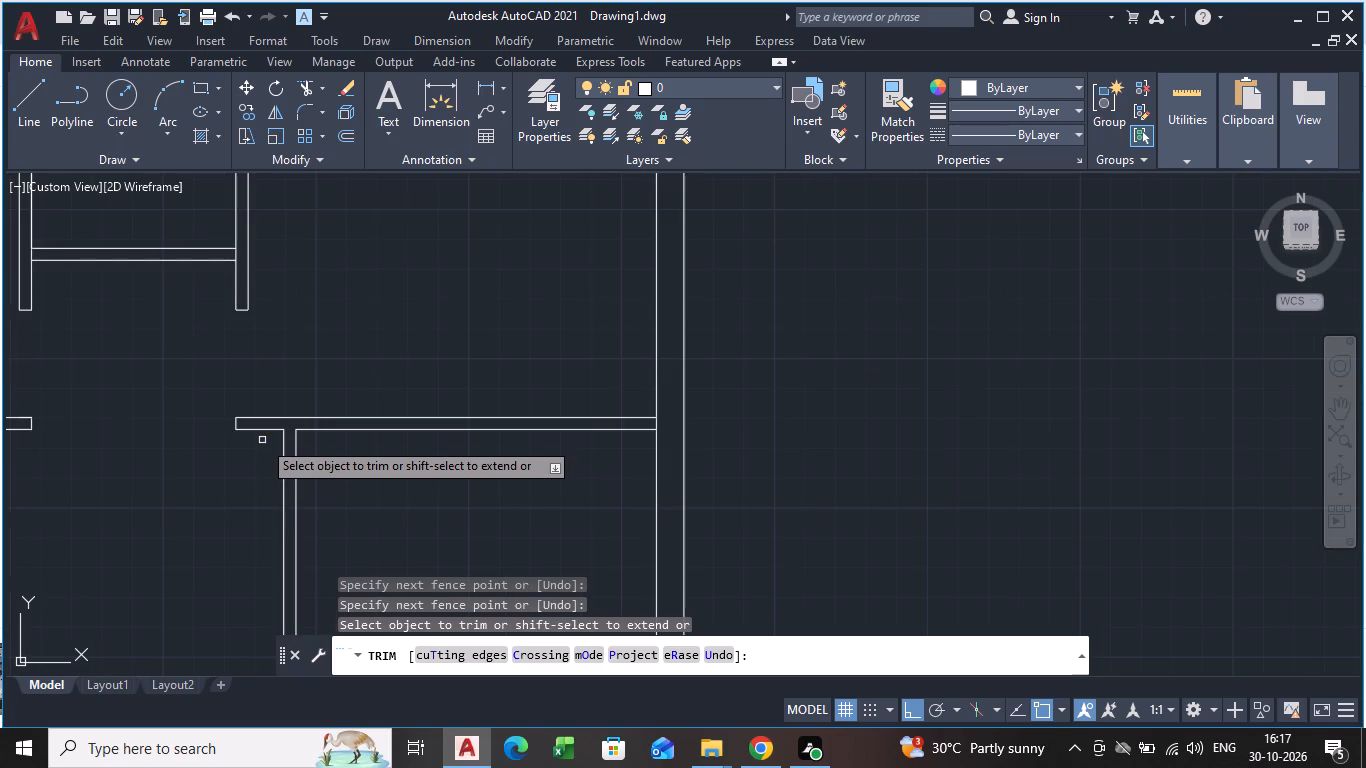
{"action": "scroll", "coordinate": [493, 284], "scroll_direction": "down", "scroll_amount": 1}
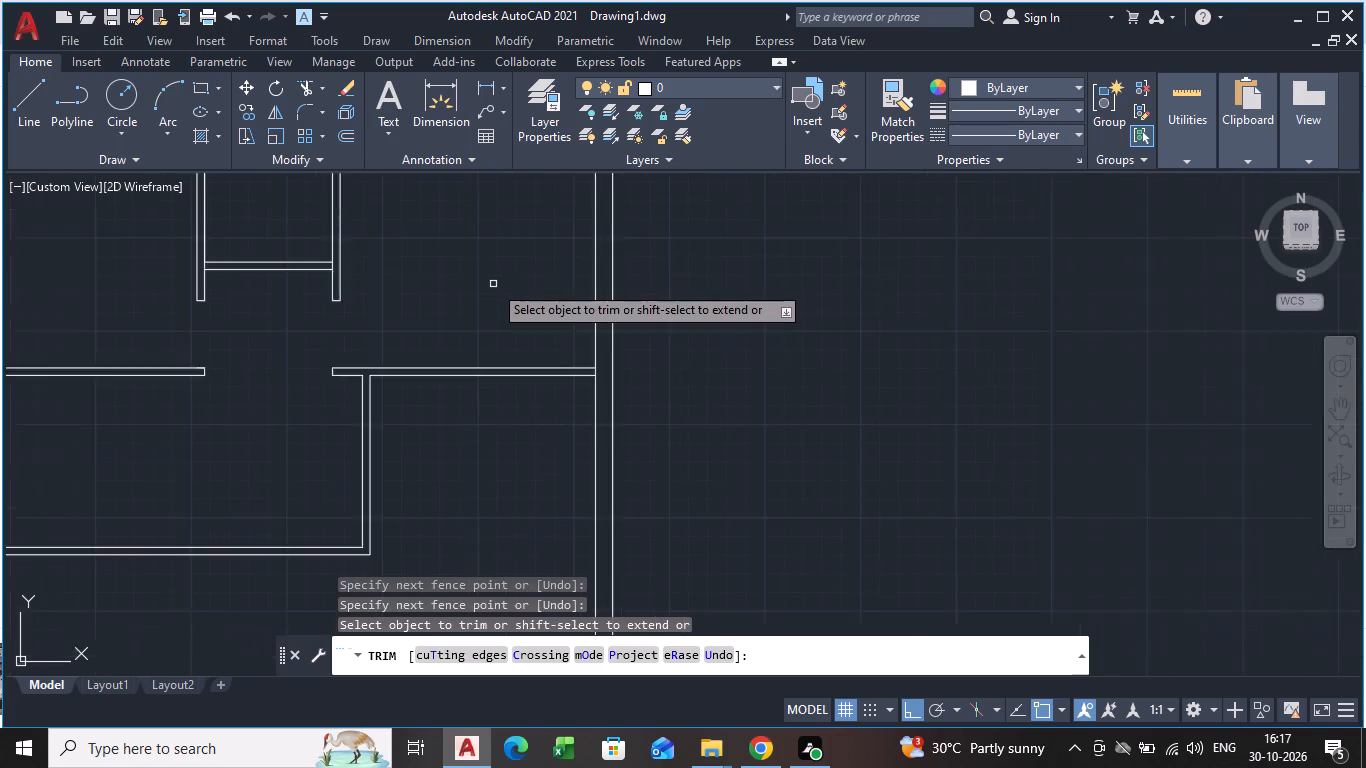
{"action": "scroll", "coordinate": [493, 284], "scroll_direction": "down", "scroll_amount": 1}
{"action": "middle_click_drag", "start_coordinate": [493, 283], "coordinate": [810, 324]}
{"action": "scroll", "coordinate": [484, 321], "scroll_direction": "up", "scroll_amount": 4}
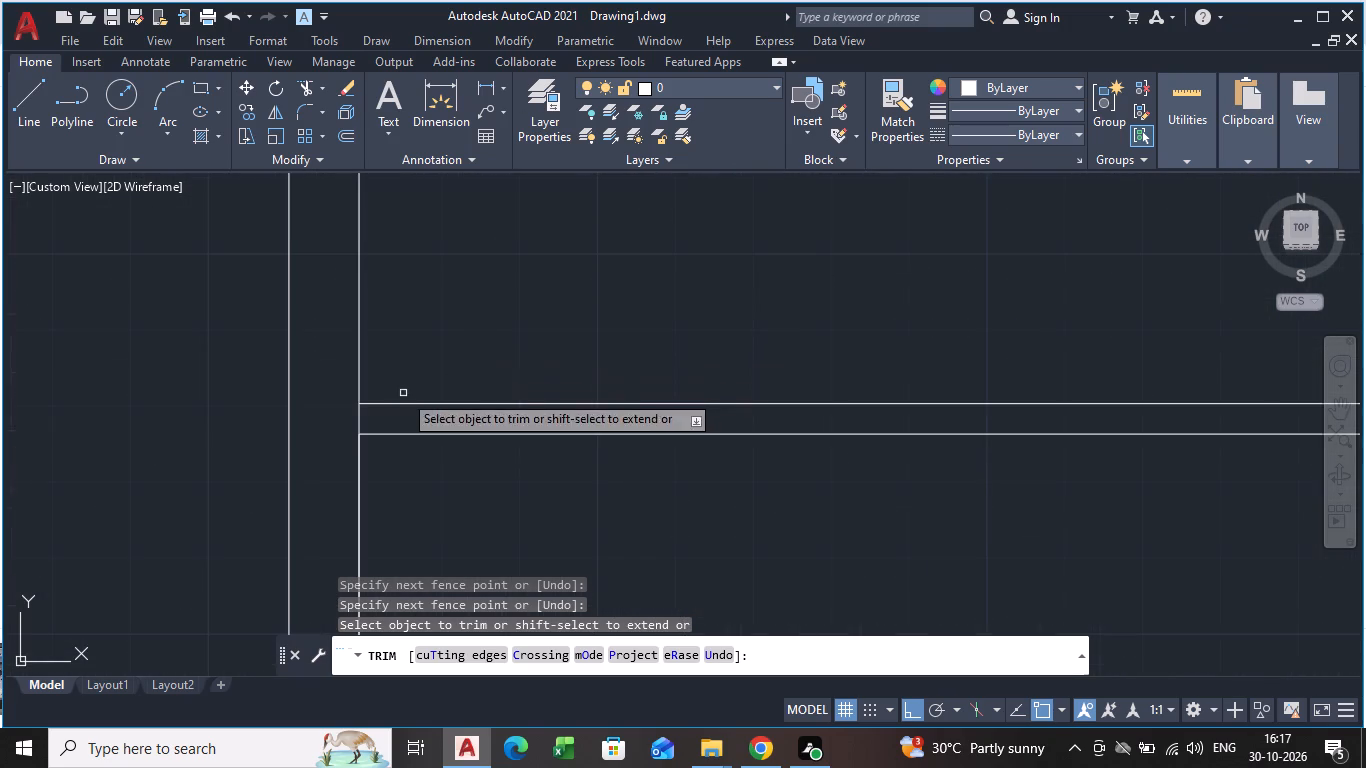
{"action": "left_click_drag", "start_coordinate": [340, 410], "coordinate": [374, 416]}
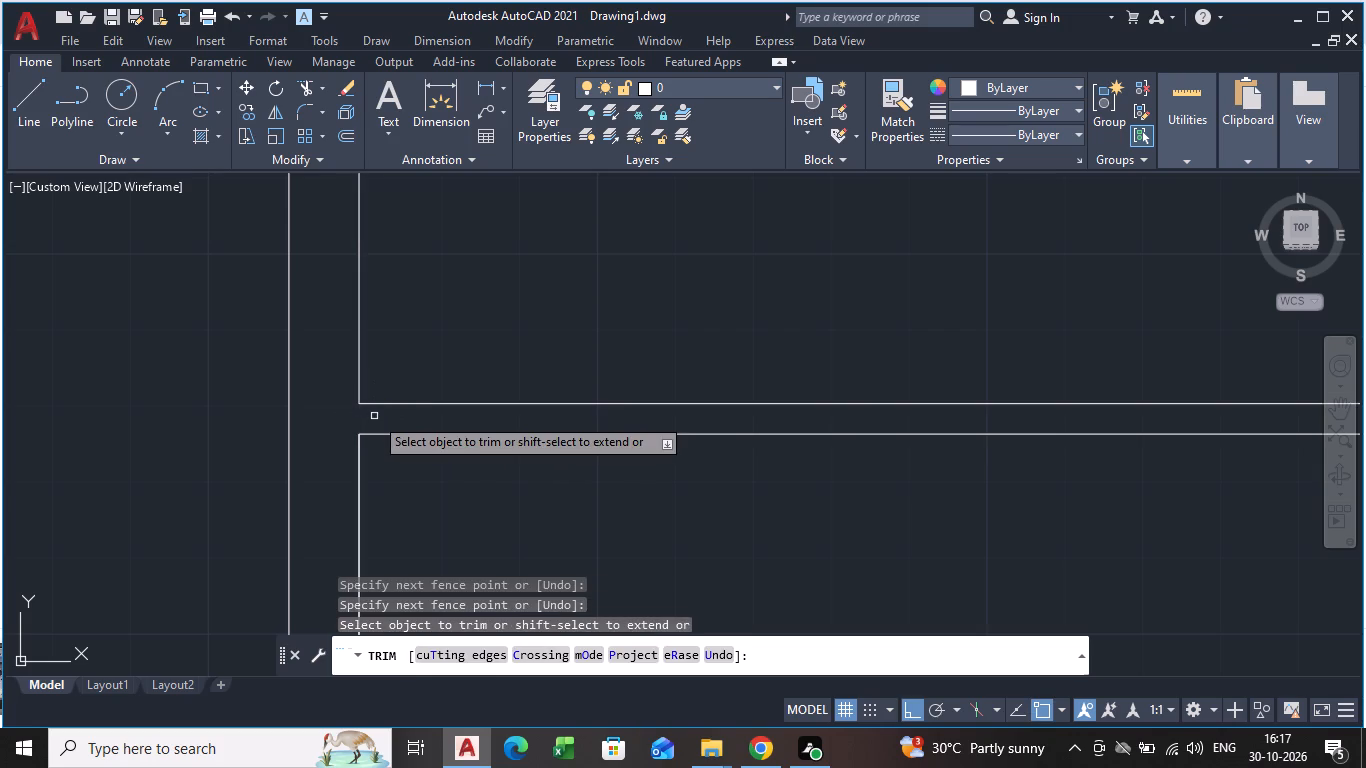
Trim the top outer wall's inner line where the two upper vertical partitions meet it.
{"action": "scroll", "coordinate": [389, 405], "scroll_direction": "down", "scroll_amount": 3}
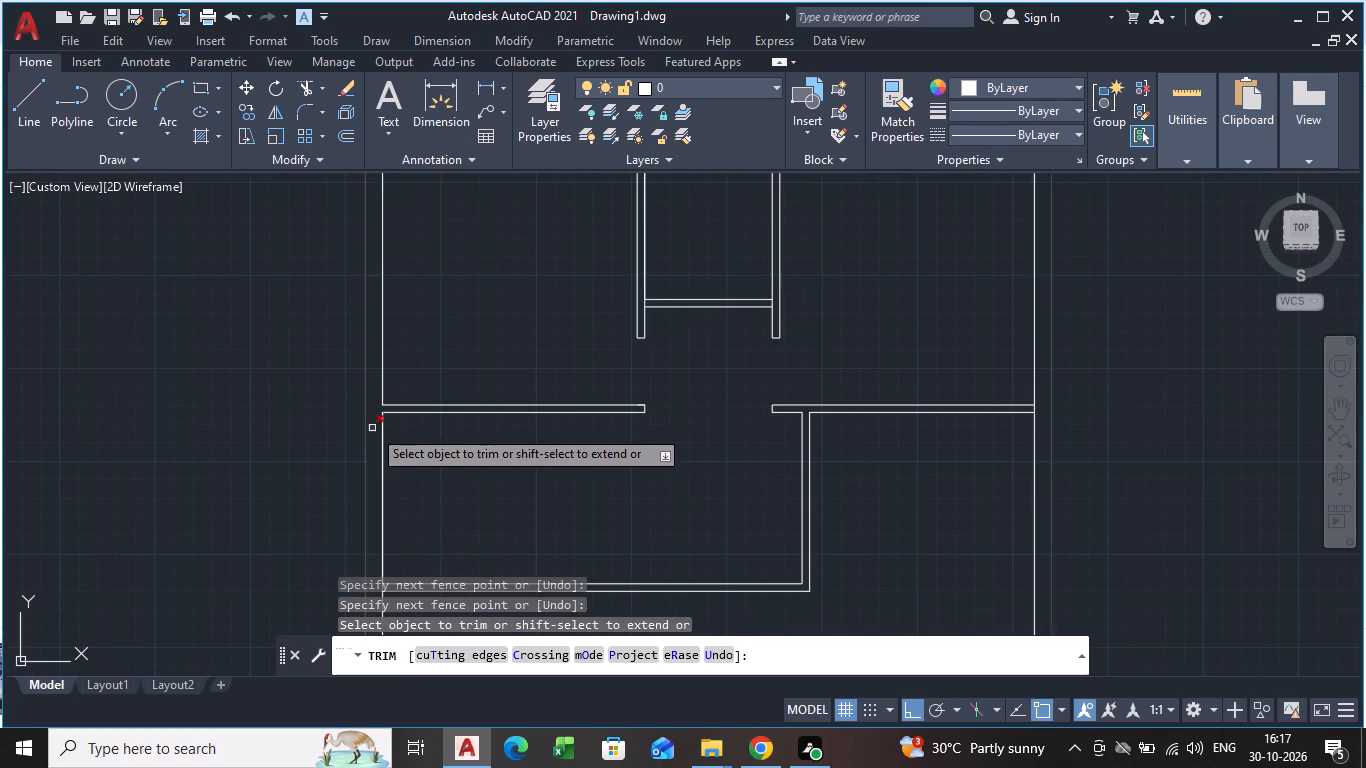
{"action": "middle_click_drag", "start_coordinate": [703, 409], "coordinate": [717, 566]}
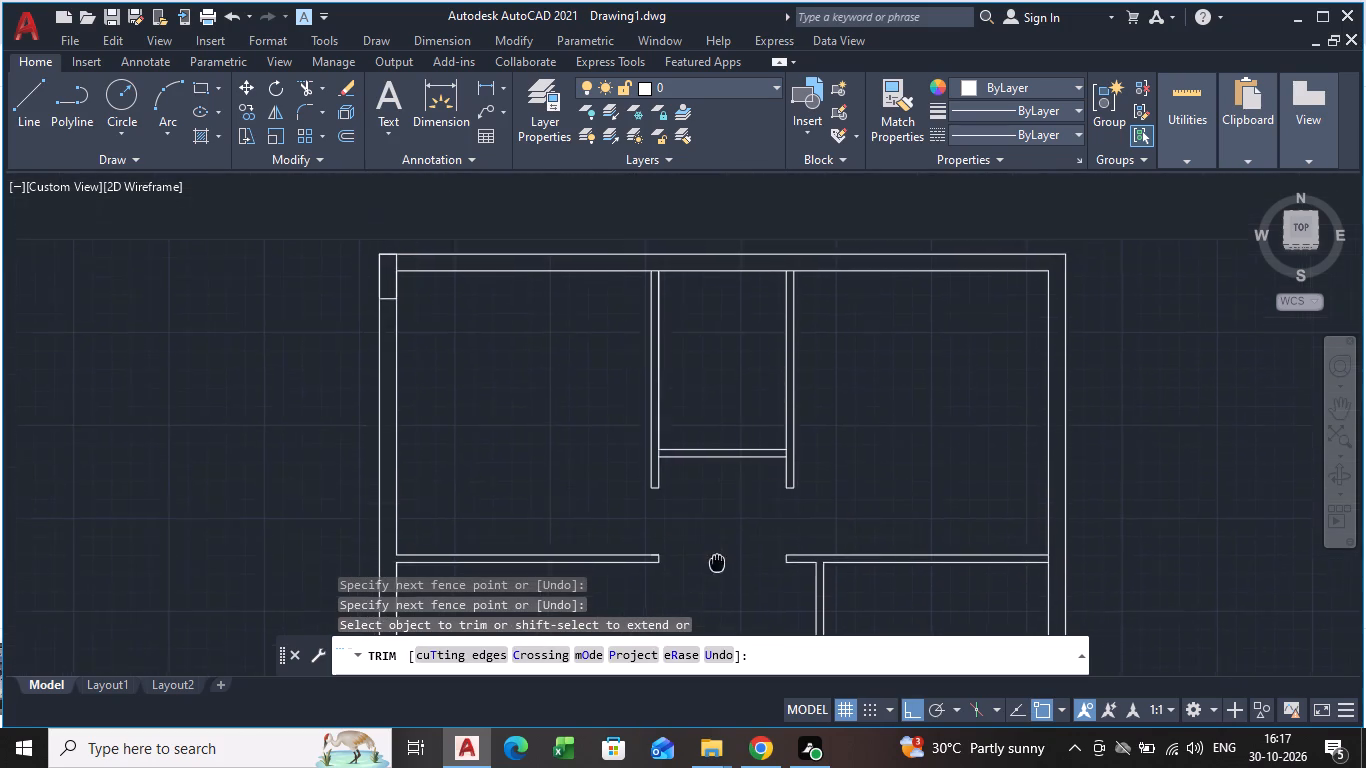
{"action": "middle_click_drag", "start_coordinate": [717, 566], "coordinate": [719, 574]}
{"action": "scroll", "coordinate": [665, 306], "scroll_direction": "up", "scroll_amount": 3}
{"action": "left_click_drag", "start_coordinate": [620, 208], "coordinate": [626, 243]}
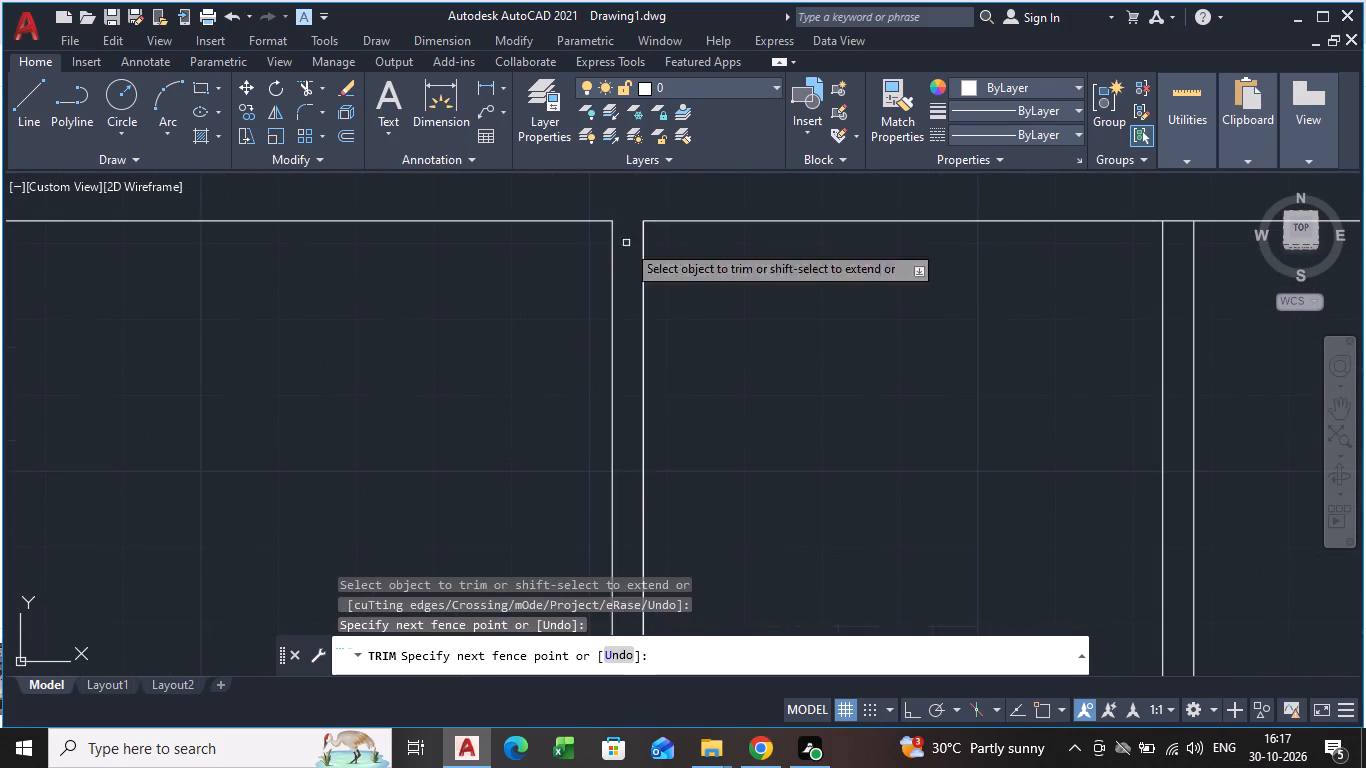
{"action": "scroll", "coordinate": [732, 321], "scroll_direction": "down", "scroll_amount": 2}
{"action": "middle_click_drag", "start_coordinate": [733, 320], "coordinate": [597, 305]}
{"action": "scroll", "coordinate": [738, 229], "scroll_direction": "up", "scroll_amount": 1}
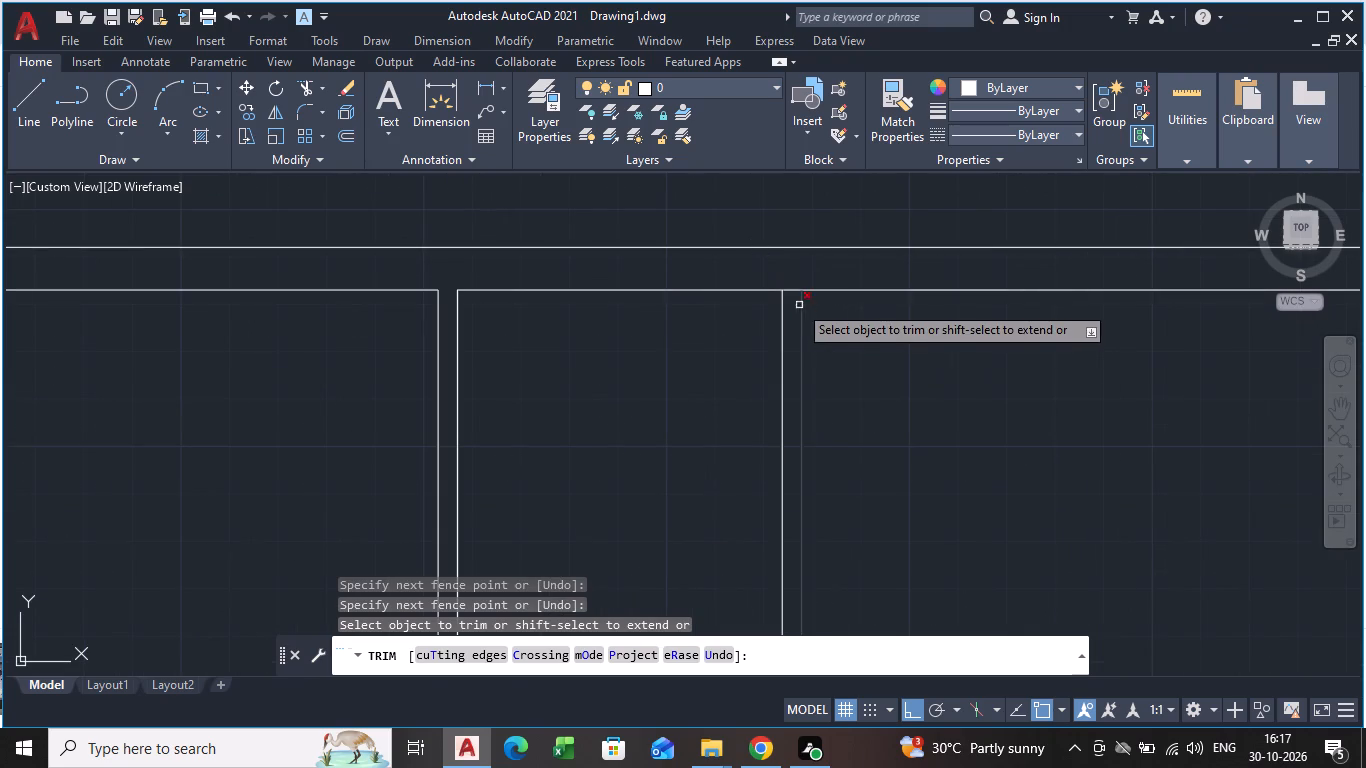
{"action": "left_click_drag", "start_coordinate": [789, 283], "coordinate": [789, 307]}
Trim the inner faces of both upper vertical partitions where the short cross partition joins them.
{"action": "middle_click_drag", "start_coordinate": [685, 438], "coordinate": [678, 209]}
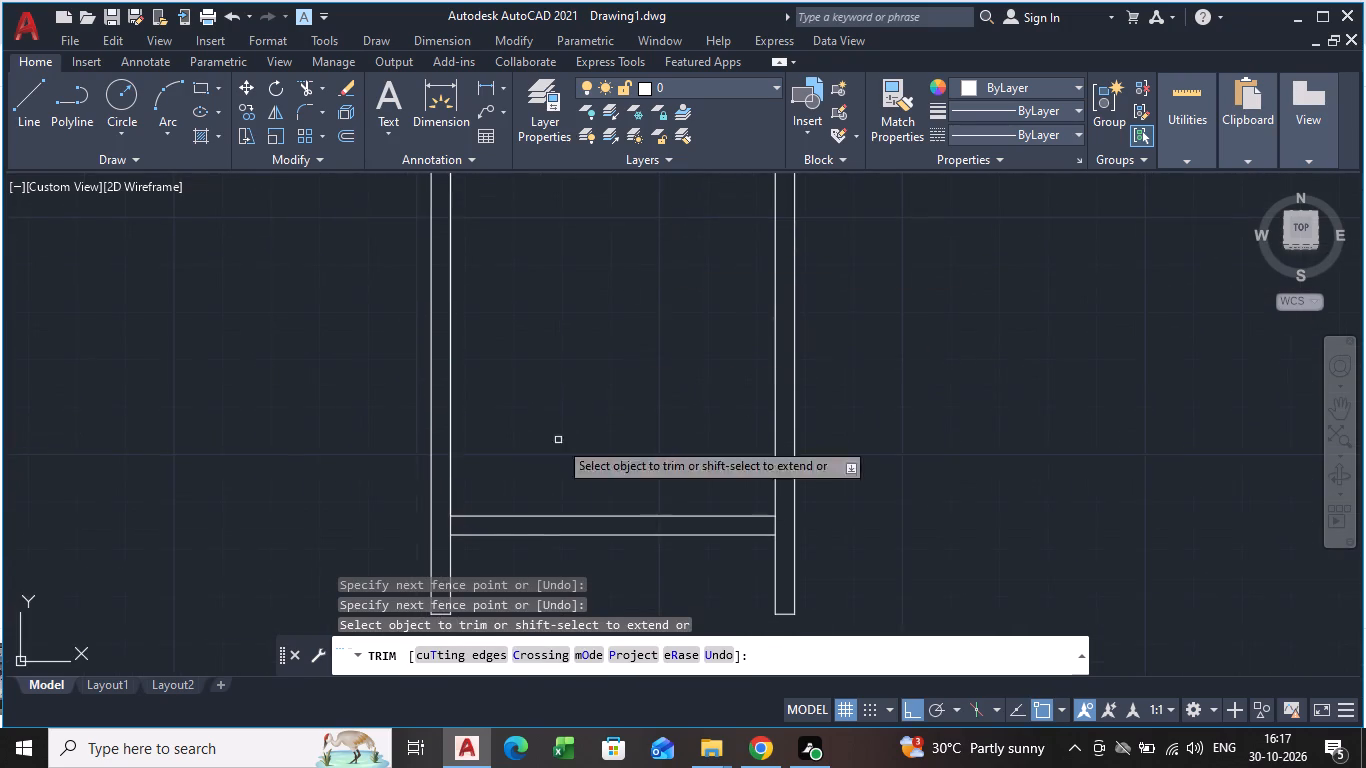
{"action": "middle_click_drag", "start_coordinate": [511, 524], "coordinate": [526, 402]}
{"action": "scroll", "coordinate": [475, 418], "scroll_direction": "up", "scroll_amount": 3}
{"action": "left_click_drag", "start_coordinate": [418, 362], "coordinate": [528, 365]}
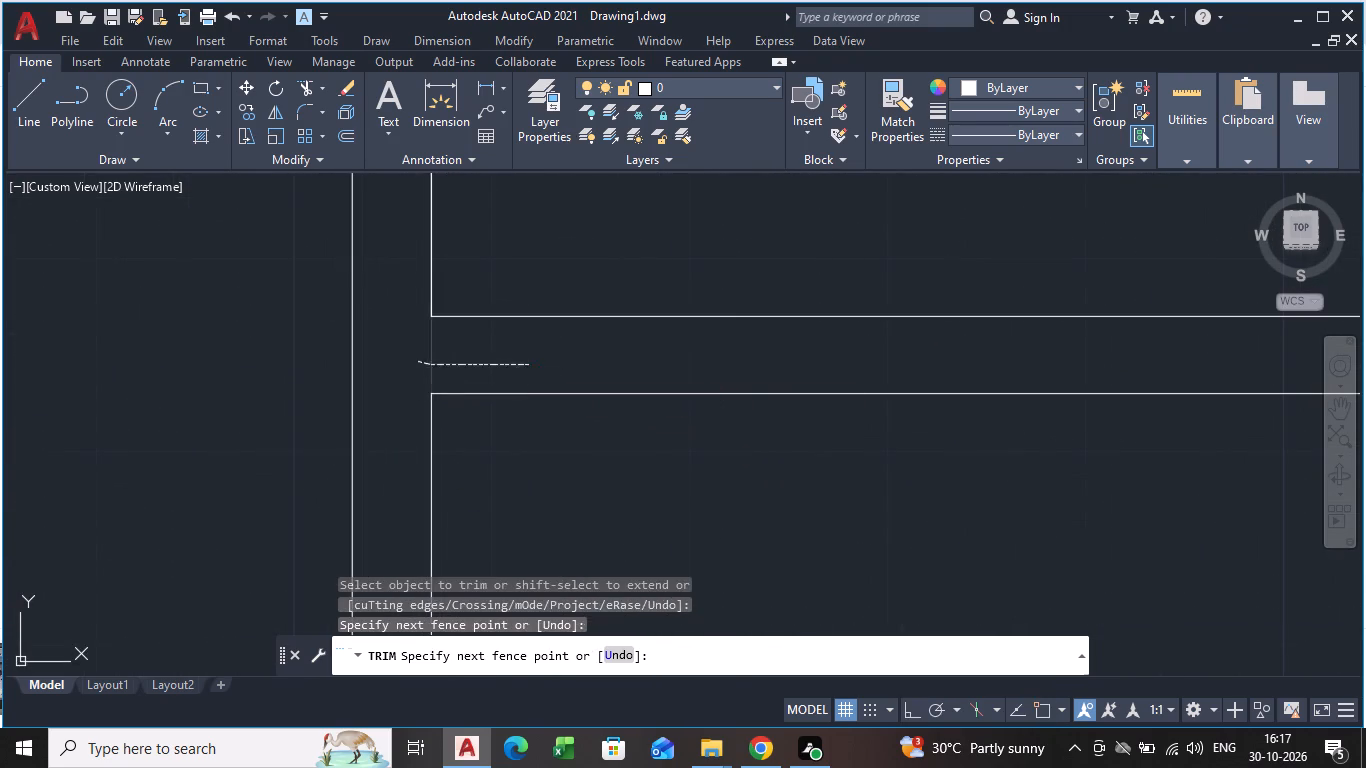
{"action": "scroll", "coordinate": [796, 401], "scroll_direction": "down", "scroll_amount": 2}
{"action": "middle_click_drag", "start_coordinate": [796, 401], "coordinate": [516, 321]}
{"action": "scroll", "coordinate": [699, 360], "scroll_direction": "down", "scroll_amount": 1}
{"action": "scroll", "coordinate": [784, 309], "scroll_direction": "up", "scroll_amount": 3}
{"action": "left_click_drag", "start_coordinate": [621, 315], "coordinate": [672, 322]}
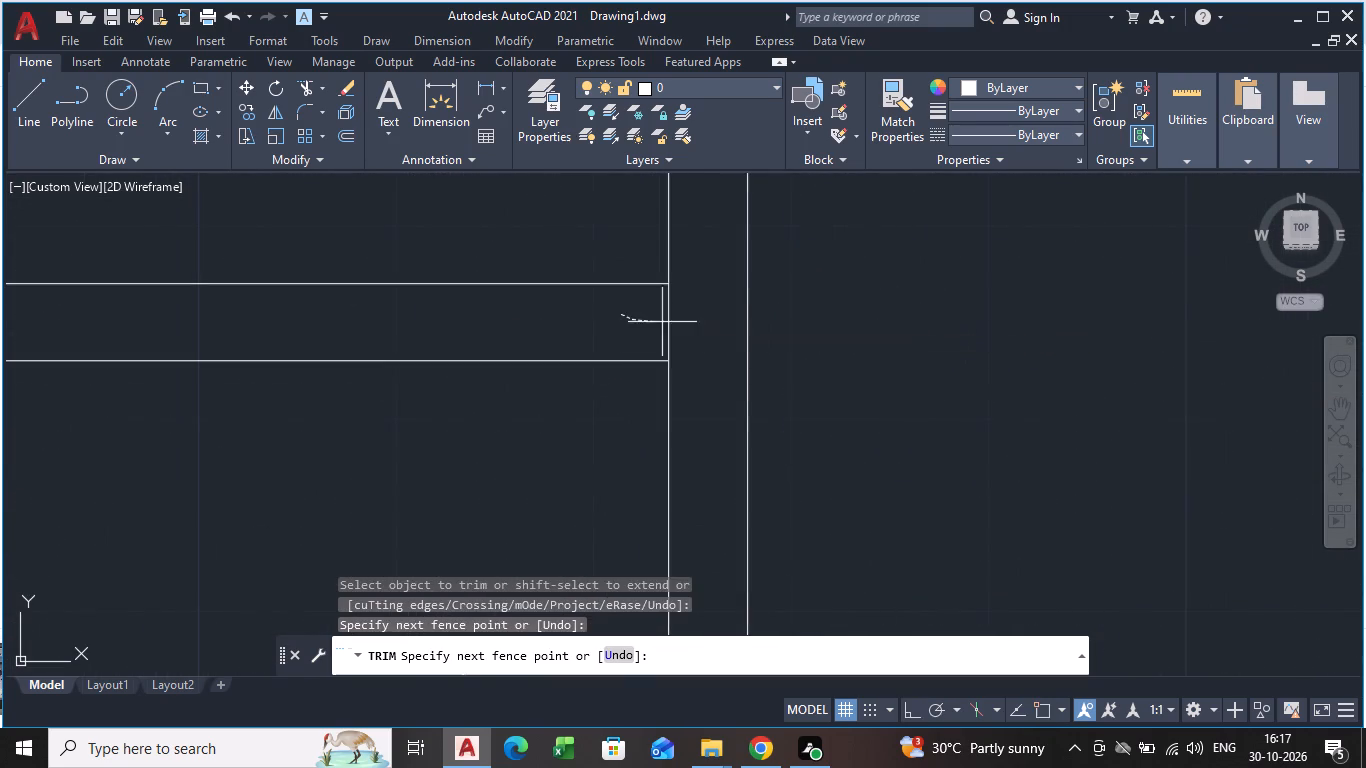
{"action": "left_click_drag", "start_coordinate": [672, 322], "coordinate": [743, 321]}
{"action": "scroll", "coordinate": [579, 321], "scroll_direction": "down", "scroll_amount": 5}
{"action": "middle_click_drag", "start_coordinate": [482, 383], "coordinate": [511, 387]}
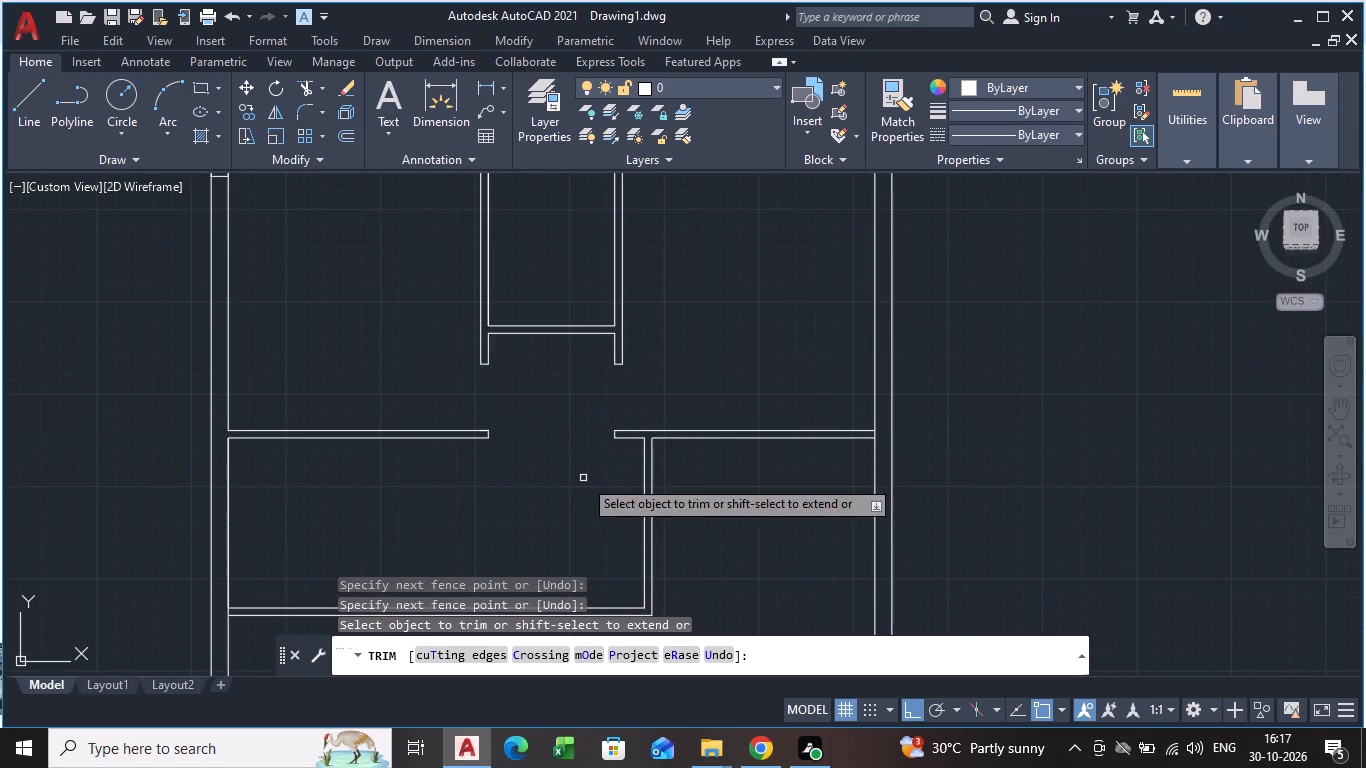
{"action": "key", "text": "space"}
Draw a 9'-10" horizontal line from the large room's lower-right outer corner to the right outer wall's inner face.
{"action": "scroll", "coordinate": [477, 471], "scroll_direction": "down", "scroll_amount": 1}
{"action": "middle_click_drag", "start_coordinate": [476, 467], "coordinate": [462, 360]}
{"action": "scroll", "coordinate": [462, 348], "scroll_direction": "down", "scroll_amount": 1}
{"action": "scroll", "coordinate": [548, 399], "scroll_direction": "up", "scroll_amount": 2}
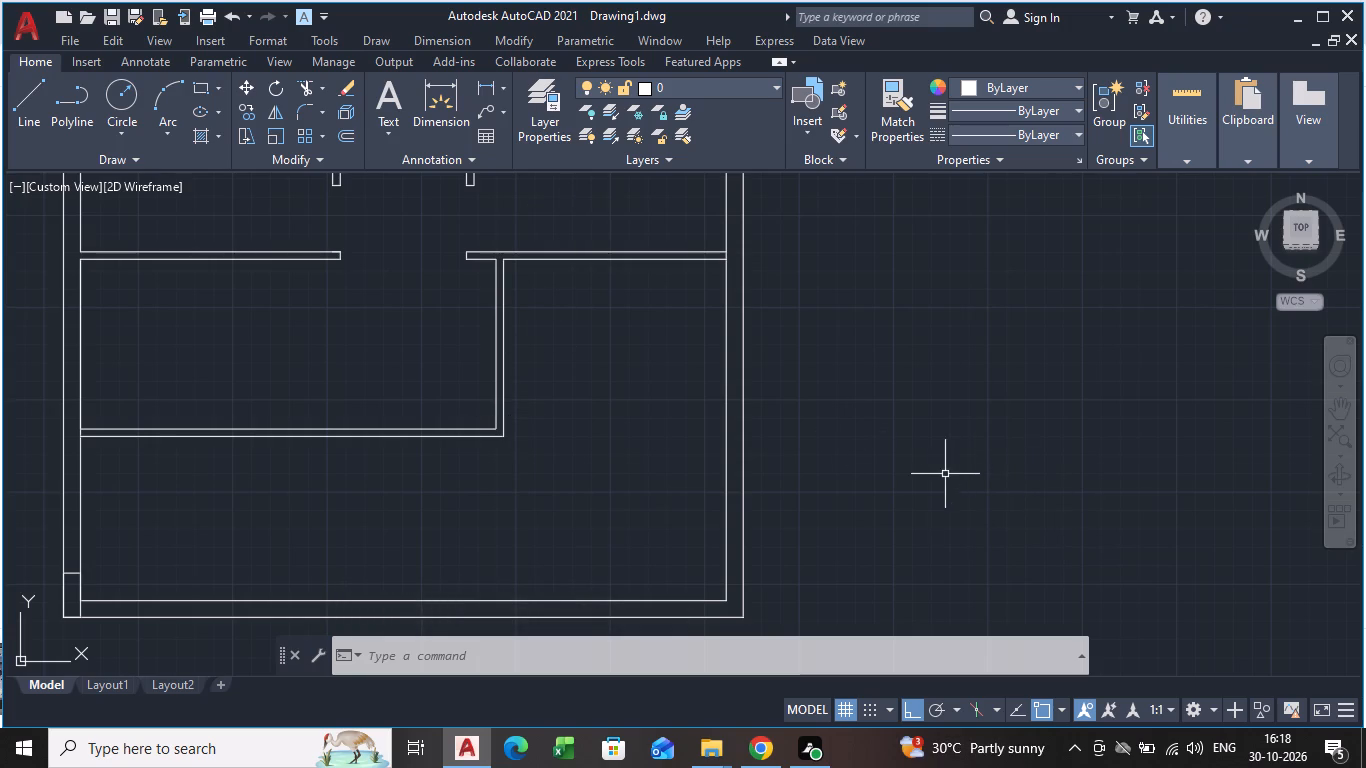
{"action": "key", "text": "l"}
{"action": "key", "text": "Return"}
{"action": "scroll", "coordinate": [507, 436], "scroll_direction": "up", "scroll_amount": 3}
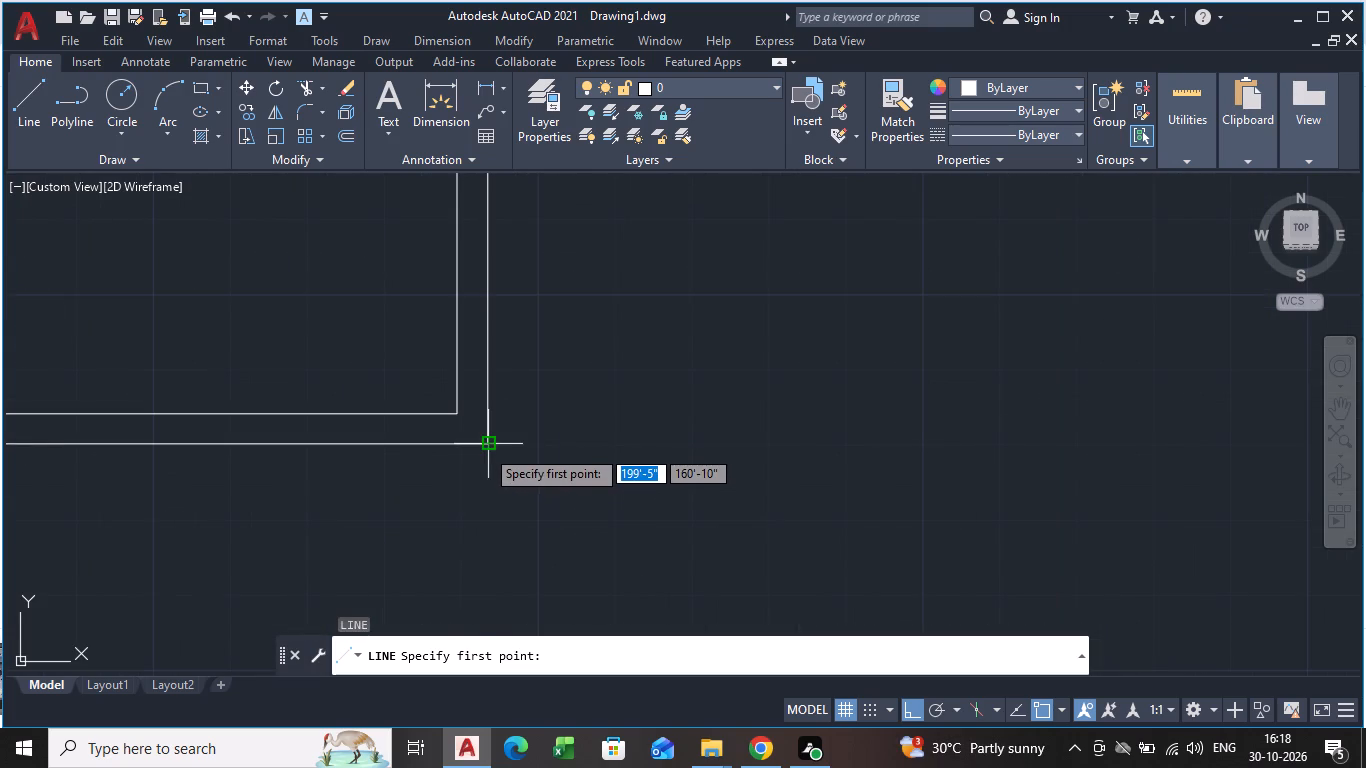
{"action": "left_click", "coordinate": [485, 448]}
{"action": "scroll", "coordinate": [826, 464], "scroll_direction": "down", "scroll_amount": 2}
{"action": "middle_click_drag", "start_coordinate": [826, 464], "coordinate": [735, 482]}
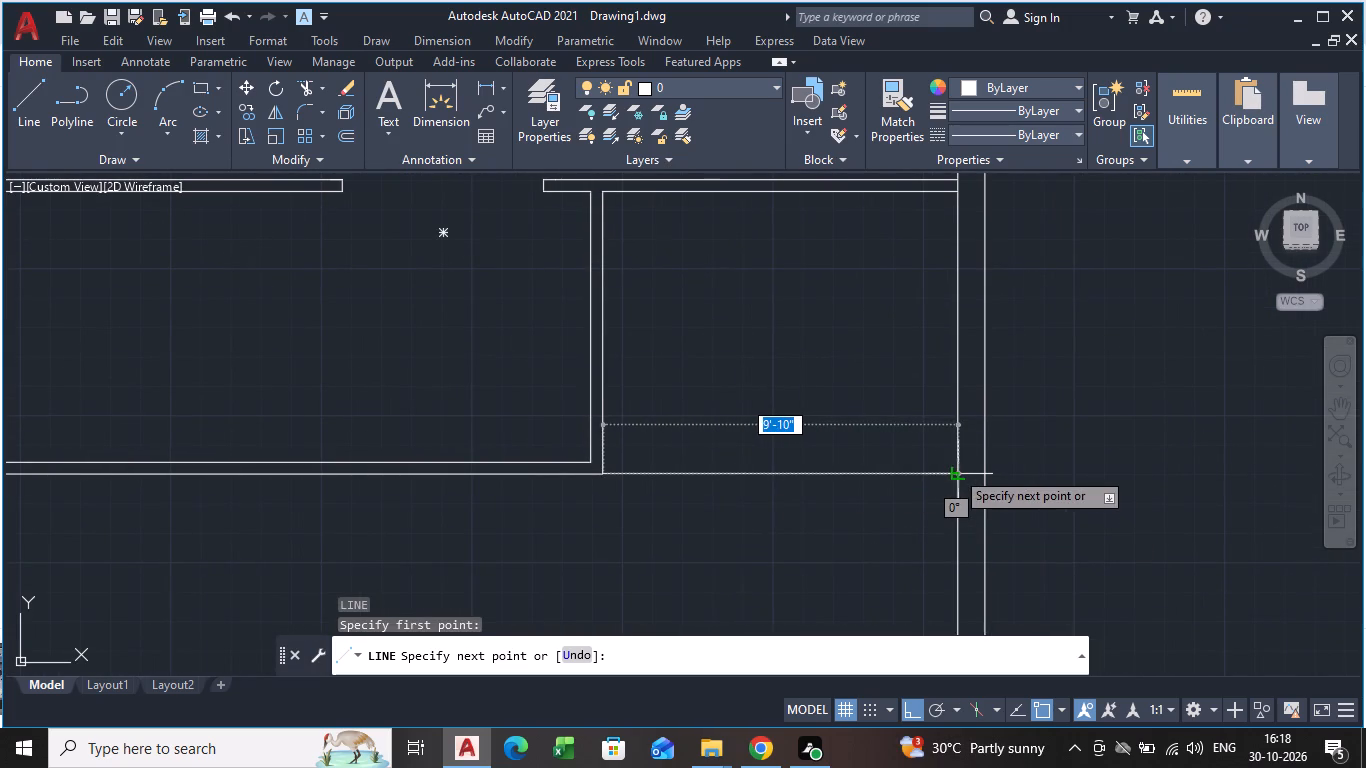
{"action": "left_click", "coordinate": [955, 470]}
{"action": "key", "text": "space"}
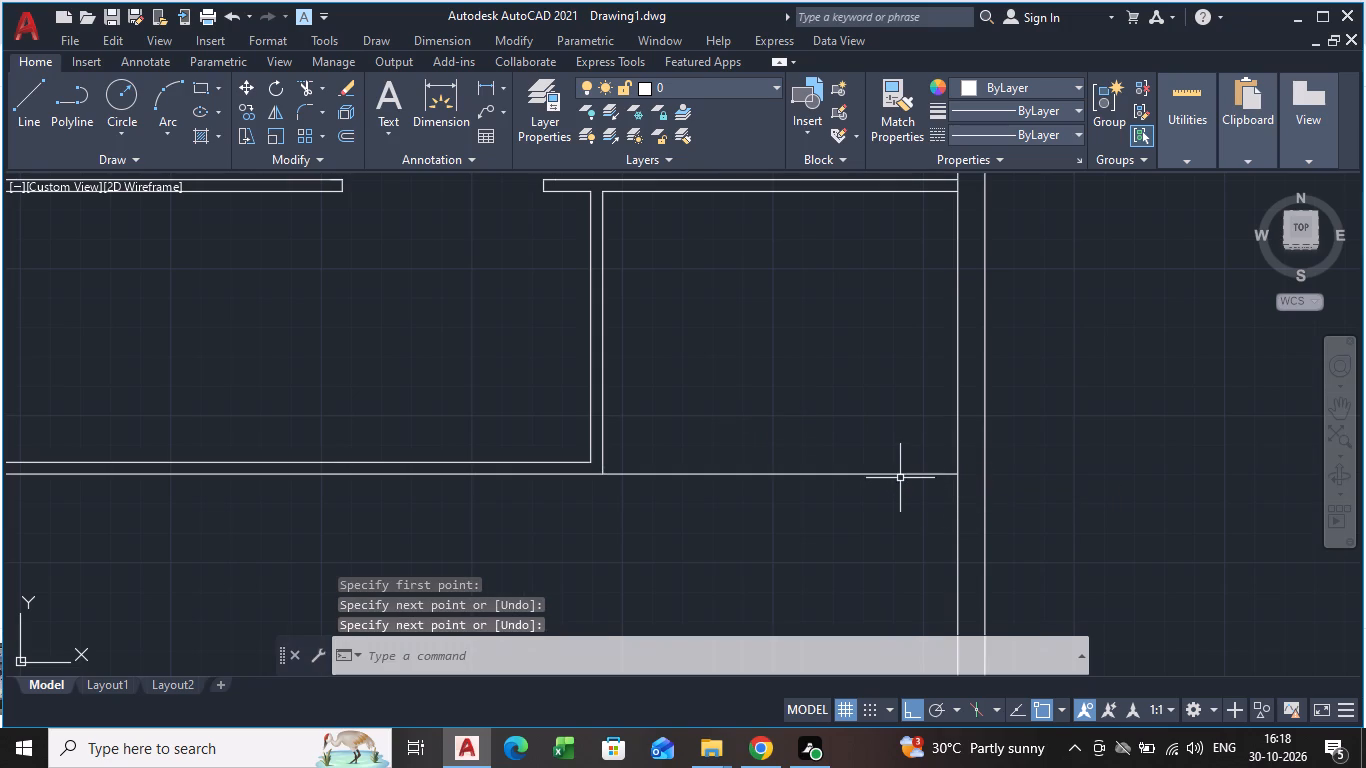
Offset the new 9'-10" line upward by 4" to form the partition's second face.
{"action": "left_click", "coordinate": [898, 475]}
{"action": "type", "text": "OFF"}
{"action": "key", "text": "Return"}
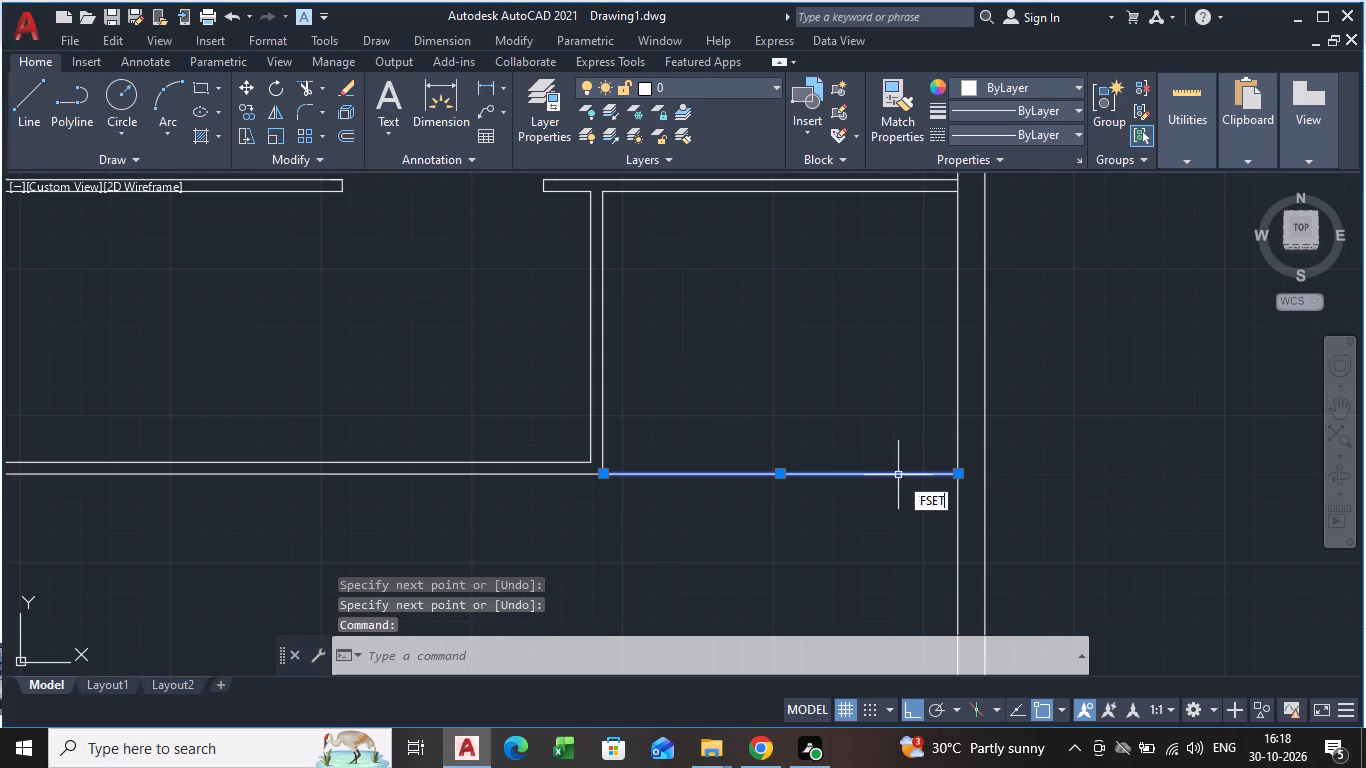
{"action": "left_click", "coordinate": [898, 475]}
{"action": "key", "text": "4"}
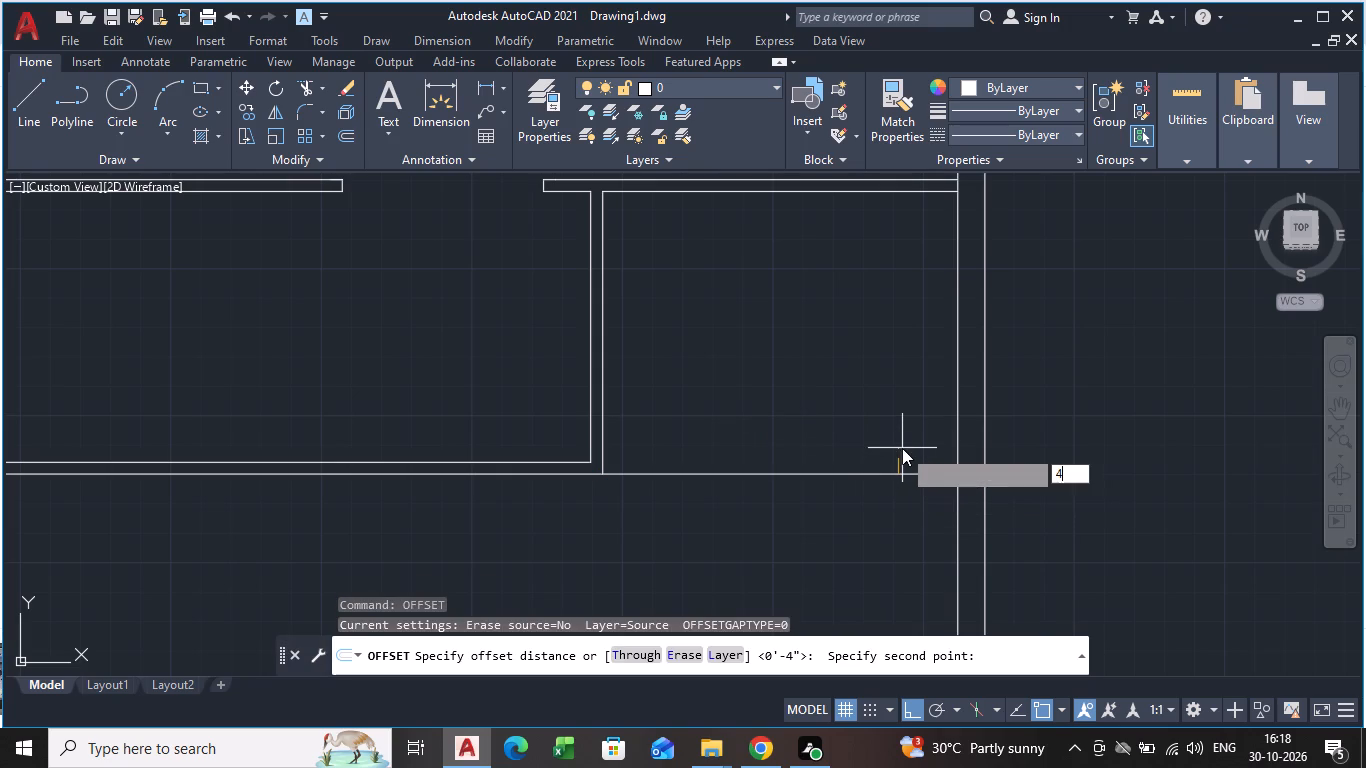
{"action": "key", "text": "Return"}
{"action": "left_click", "coordinate": [902, 448]}
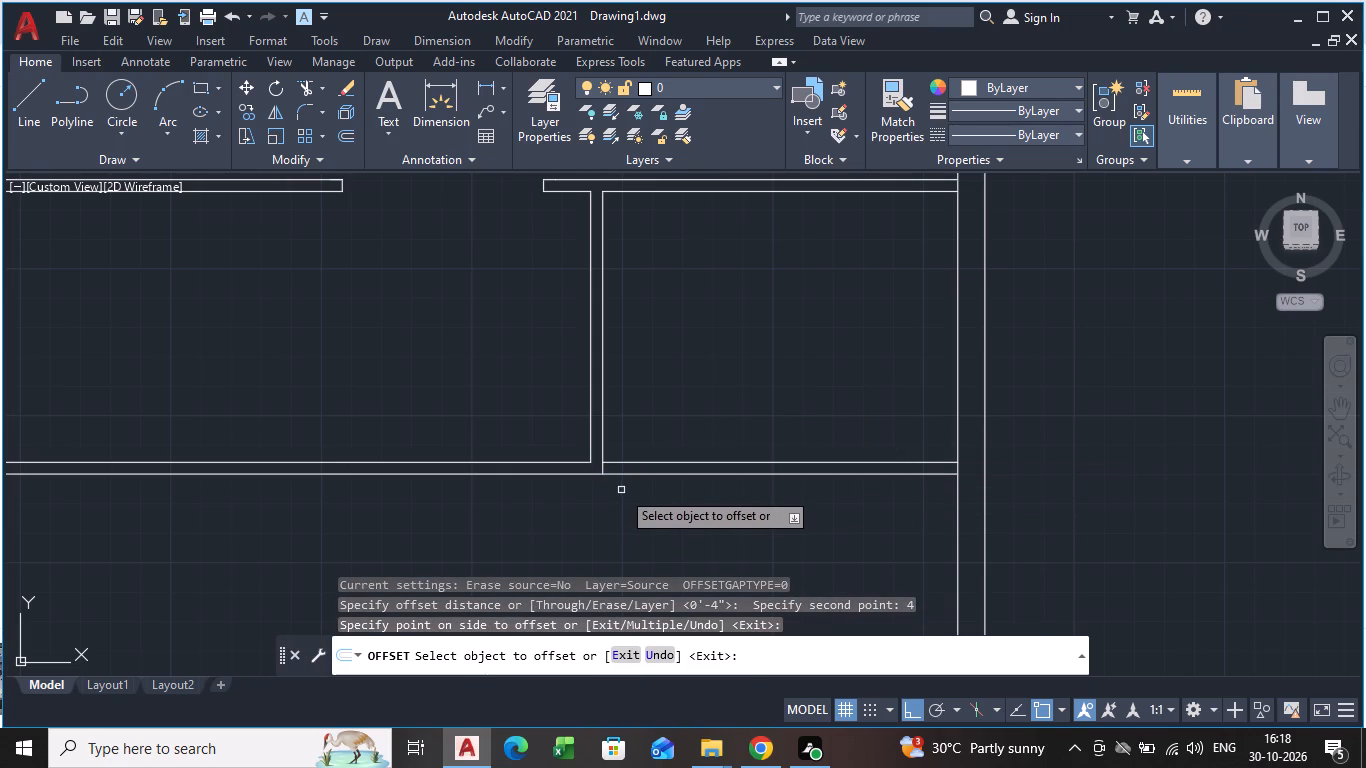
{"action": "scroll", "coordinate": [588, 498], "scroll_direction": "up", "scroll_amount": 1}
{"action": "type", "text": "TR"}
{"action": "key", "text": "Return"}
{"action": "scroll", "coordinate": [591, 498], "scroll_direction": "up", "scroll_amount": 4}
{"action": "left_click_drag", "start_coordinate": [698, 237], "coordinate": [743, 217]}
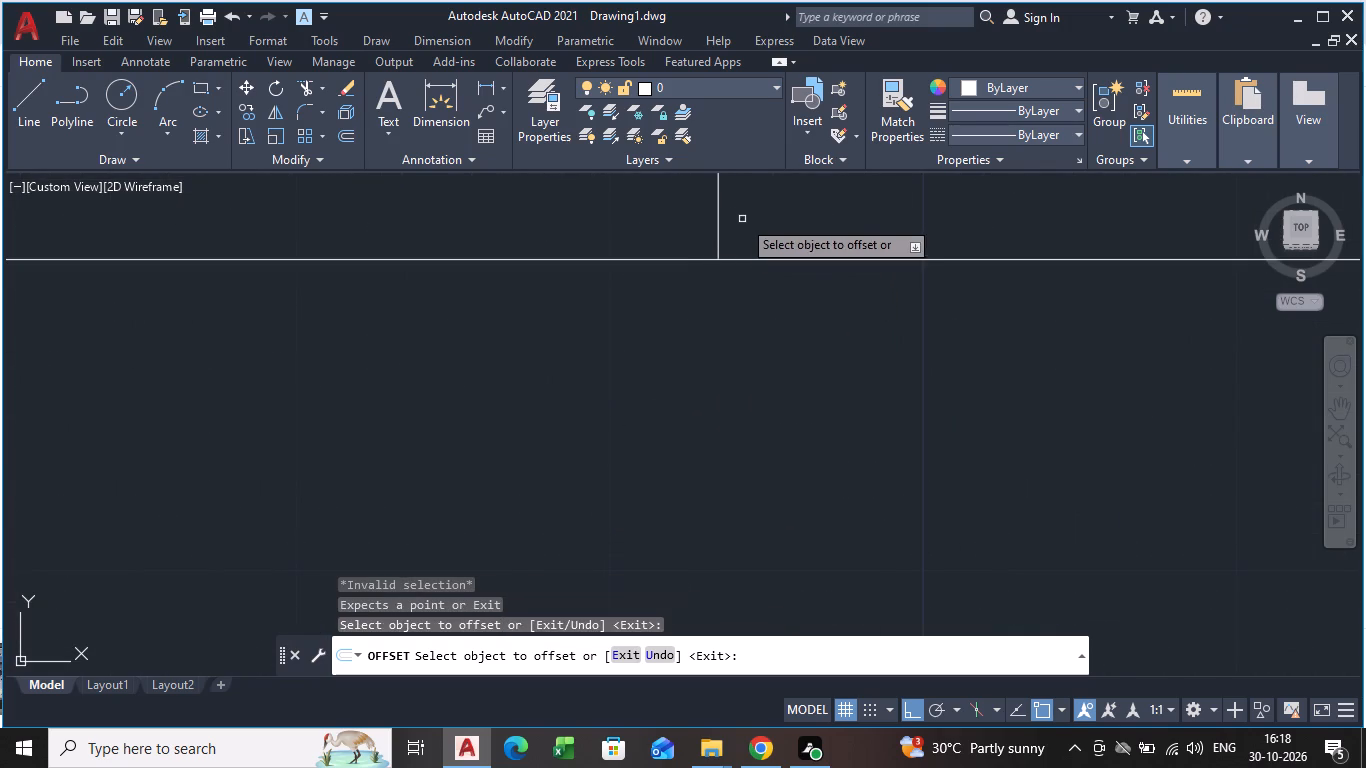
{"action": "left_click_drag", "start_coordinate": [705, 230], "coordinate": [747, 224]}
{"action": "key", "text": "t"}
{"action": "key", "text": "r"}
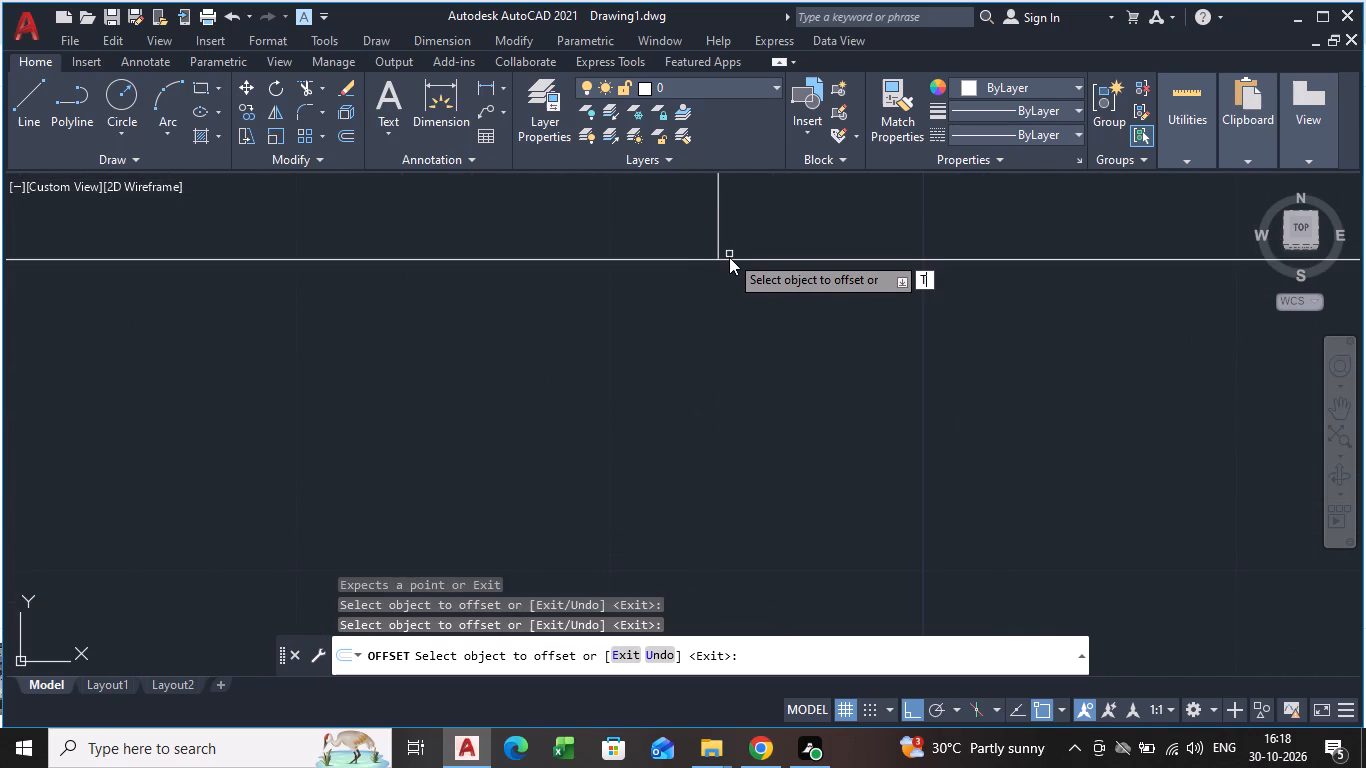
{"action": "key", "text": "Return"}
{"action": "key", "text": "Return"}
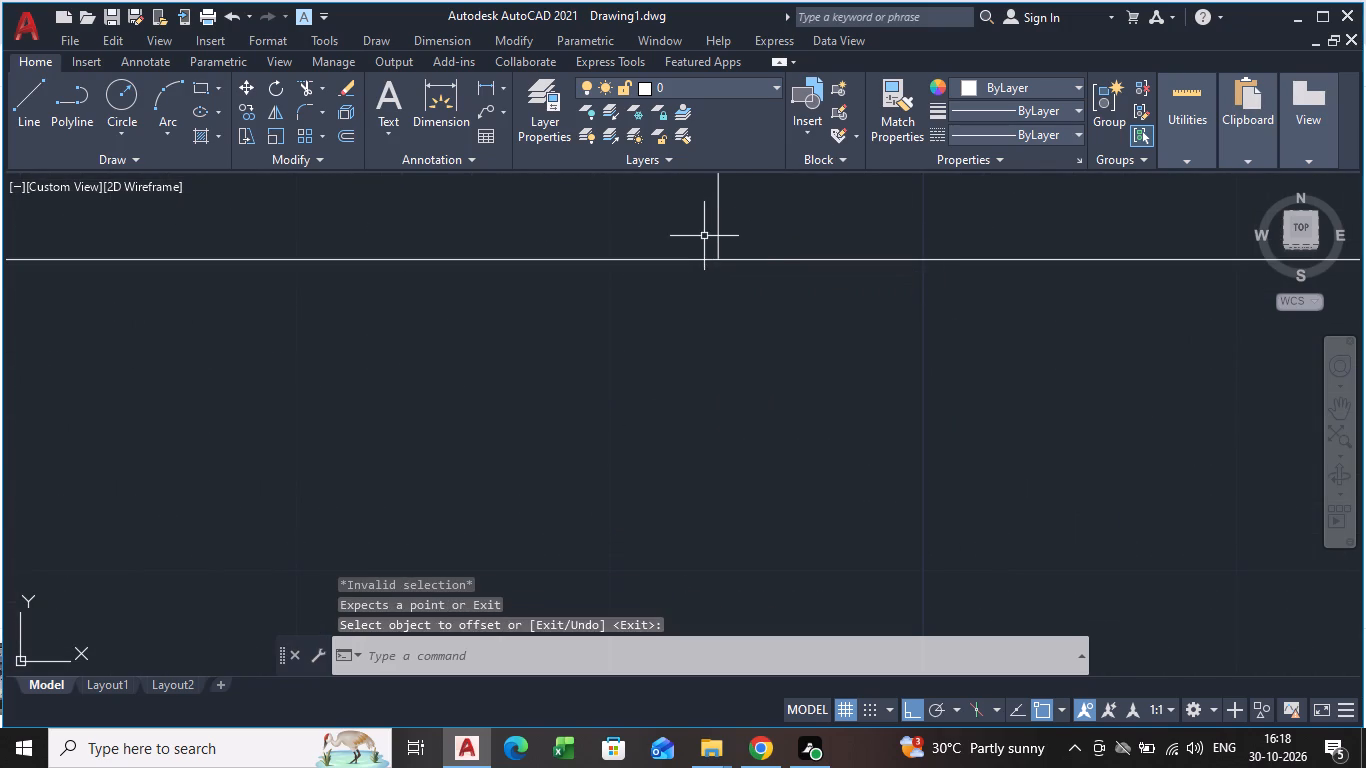
Trim the right face of the large room's vertical partition where it meets the lower horizontal partition.
{"action": "key", "text": "t"}
{"action": "key", "text": "r"}
{"action": "key", "text": "Return"}
{"action": "key", "text": "Return"}
{"action": "left_click_drag", "start_coordinate": [695, 239], "coordinate": [745, 230]}
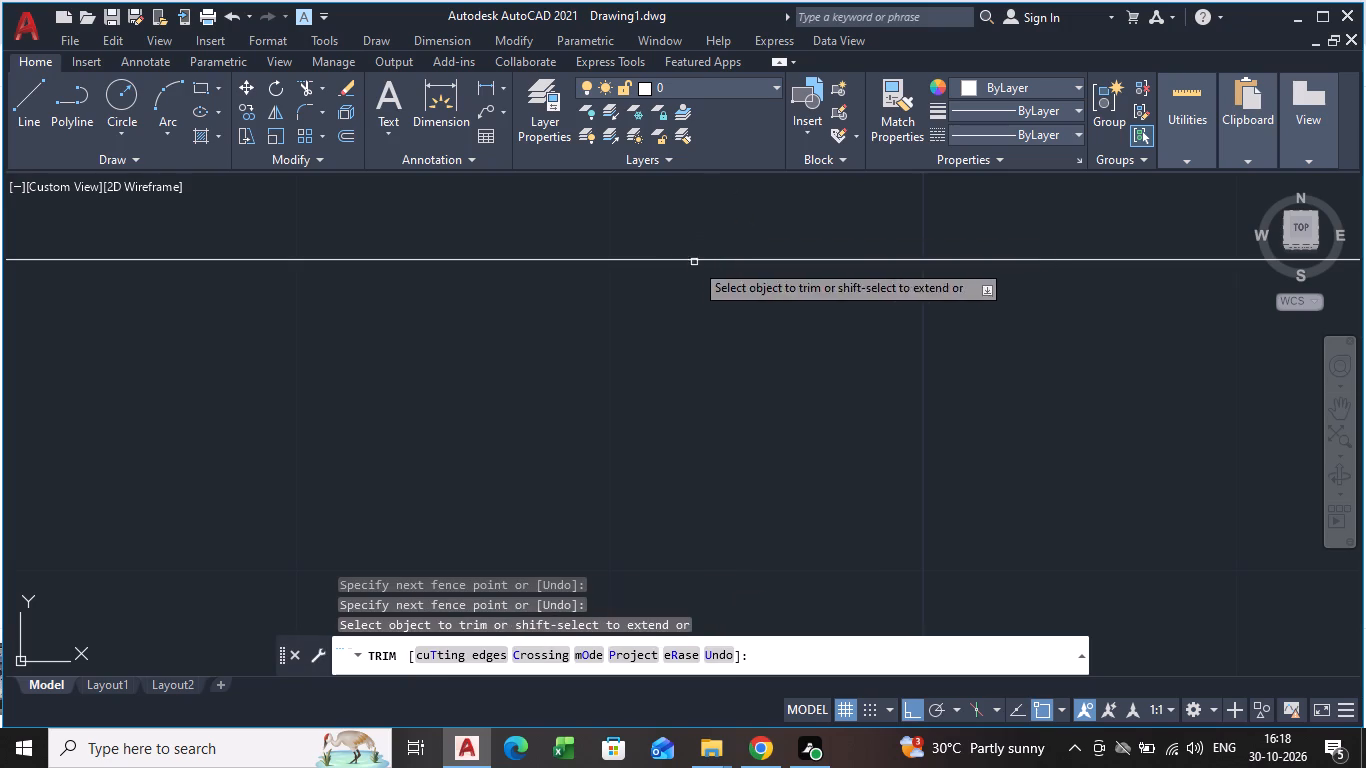
{"action": "scroll", "coordinate": [688, 264], "scroll_direction": "down", "scroll_amount": 3}
{"action": "middle_click_drag", "start_coordinate": [687, 265], "coordinate": [670, 330]}
{"action": "scroll", "coordinate": [670, 325], "scroll_direction": "down", "scroll_amount": 1}
{"action": "key", "text": "space"}
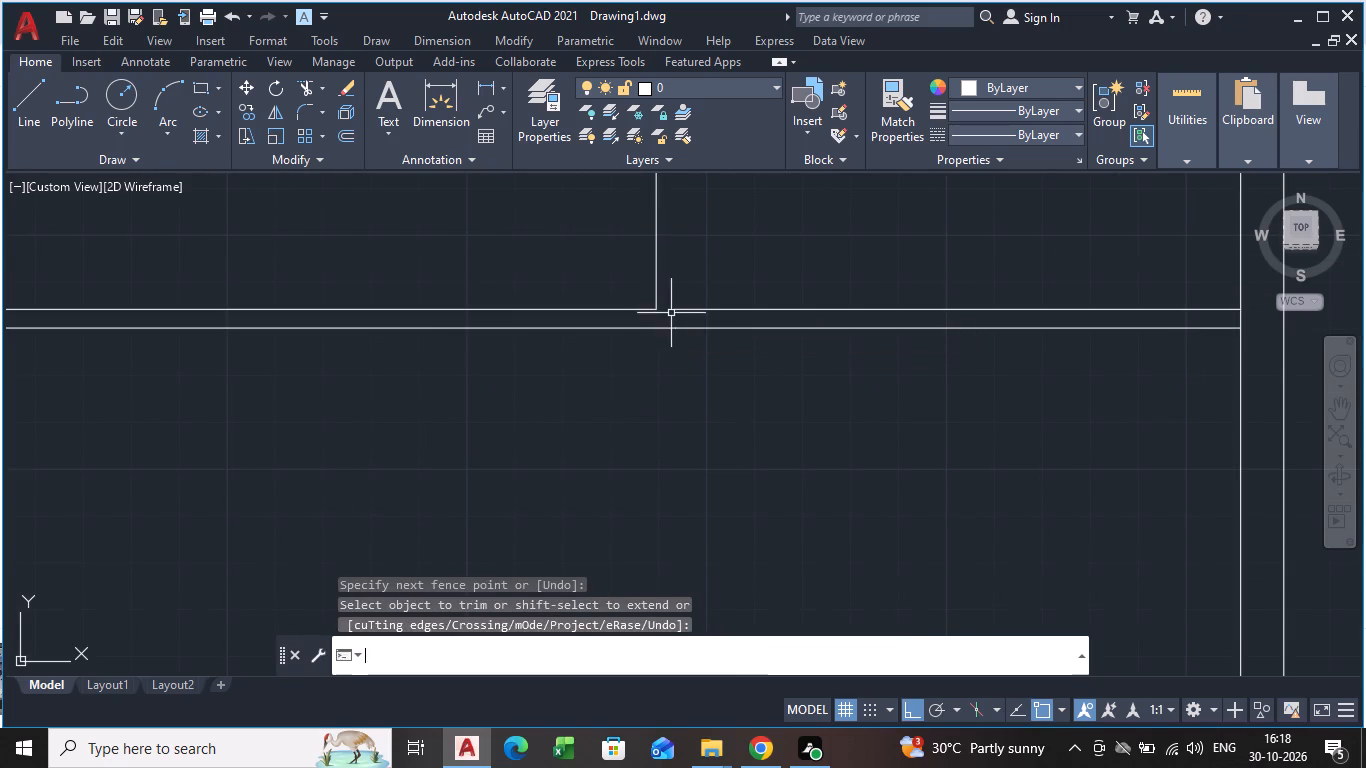
Stretch the left end of the lower partition's short upper line 4" to the vertical partition's left face.
{"action": "scroll", "coordinate": [672, 311], "scroll_direction": "up", "scroll_amount": 2}
{"action": "left_click", "coordinate": [683, 303]}
{"action": "left_click", "coordinate": [678, 302]}
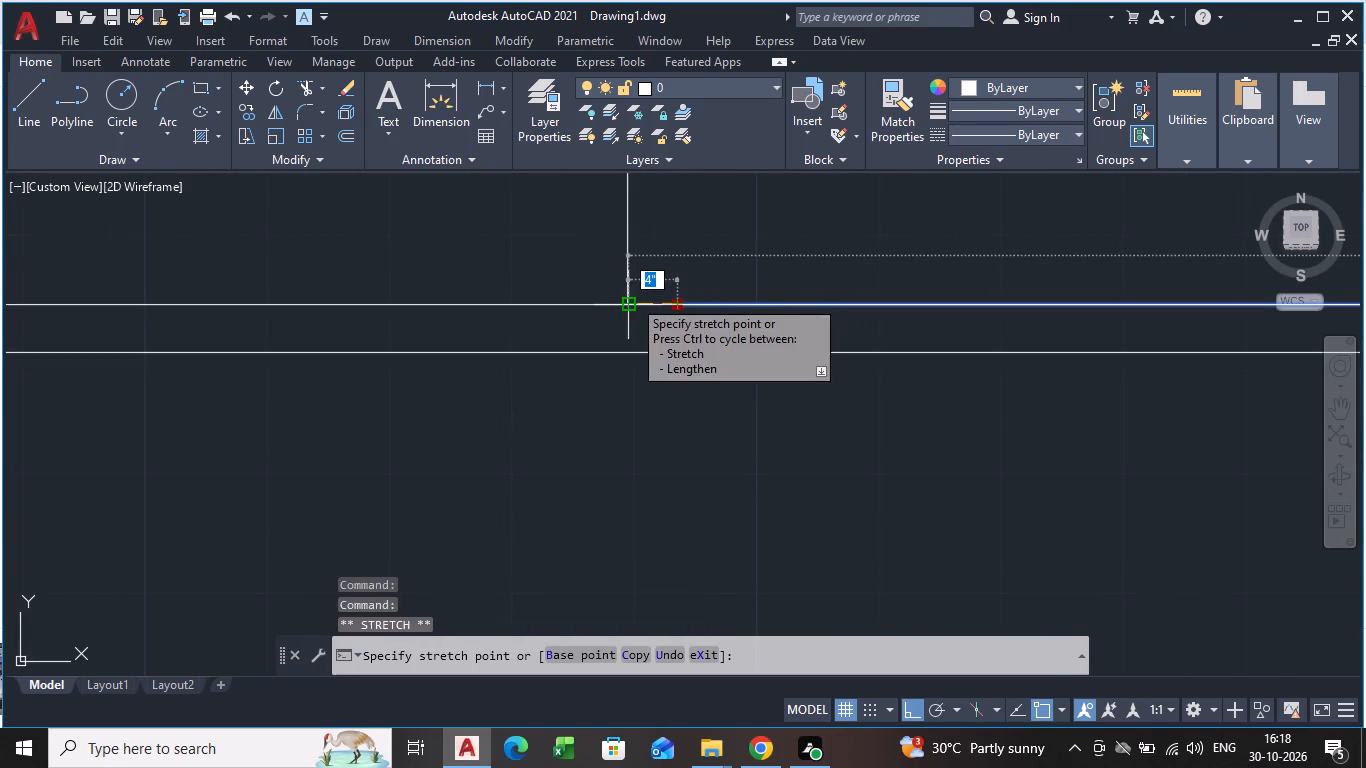
{"action": "left_click", "coordinate": [631, 297]}
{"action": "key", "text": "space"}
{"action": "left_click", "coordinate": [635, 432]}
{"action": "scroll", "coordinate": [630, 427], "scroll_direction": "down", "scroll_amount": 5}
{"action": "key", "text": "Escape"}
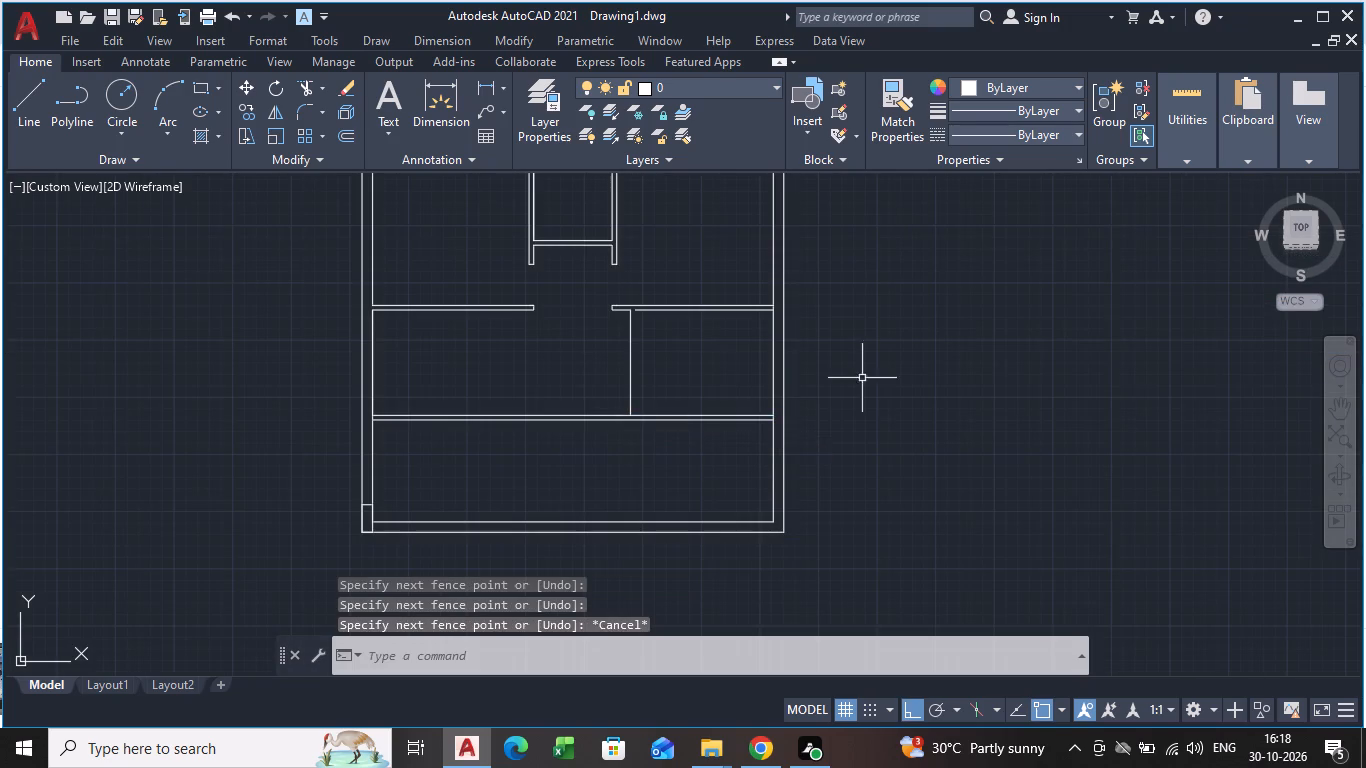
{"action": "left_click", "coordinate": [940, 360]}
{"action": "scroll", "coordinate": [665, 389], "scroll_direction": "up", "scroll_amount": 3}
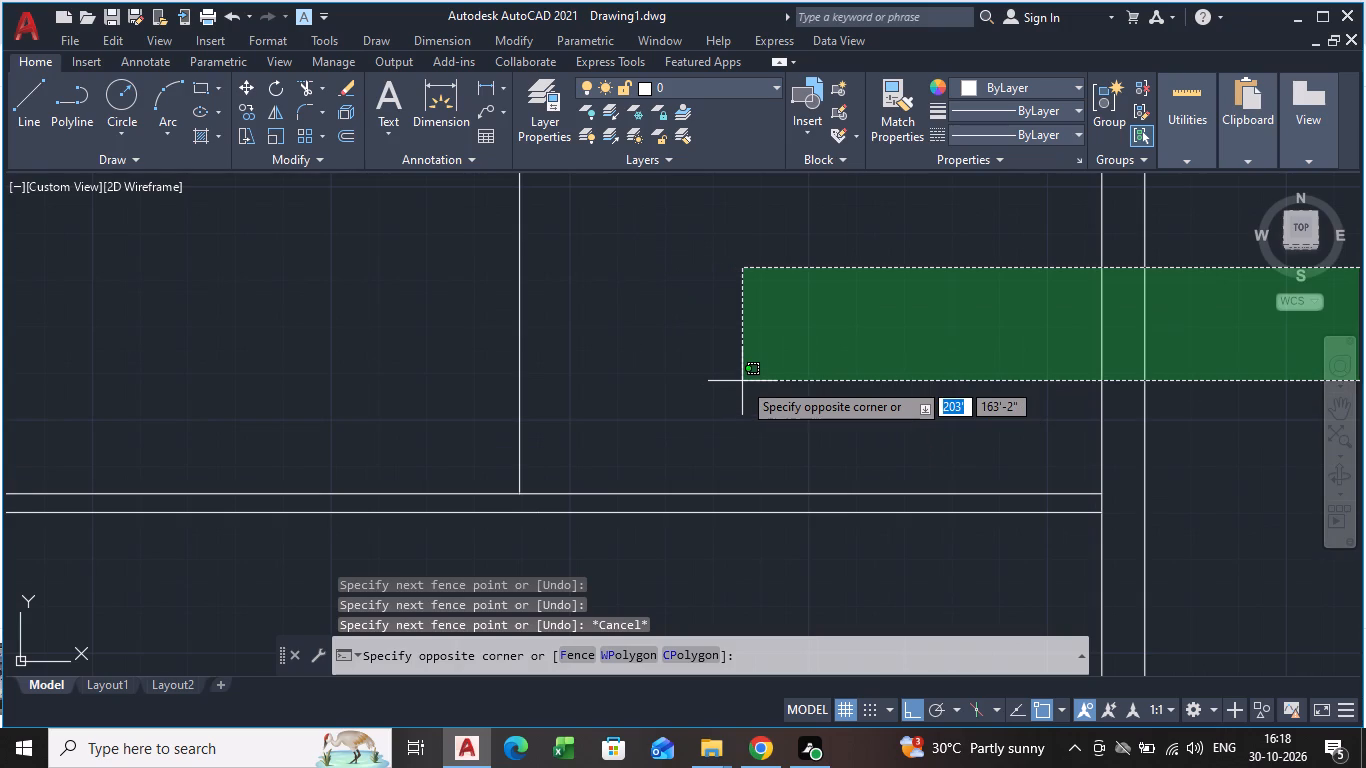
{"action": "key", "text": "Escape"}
Draw the vertical partition's right face from the upper partition's lower line down to the lower horizontal partition's upper line.
{"action": "scroll", "coordinate": [517, 507], "scroll_direction": "up", "scroll_amount": 7}
{"action": "scroll", "coordinate": [395, 471], "scroll_direction": "up", "scroll_amount": 4}
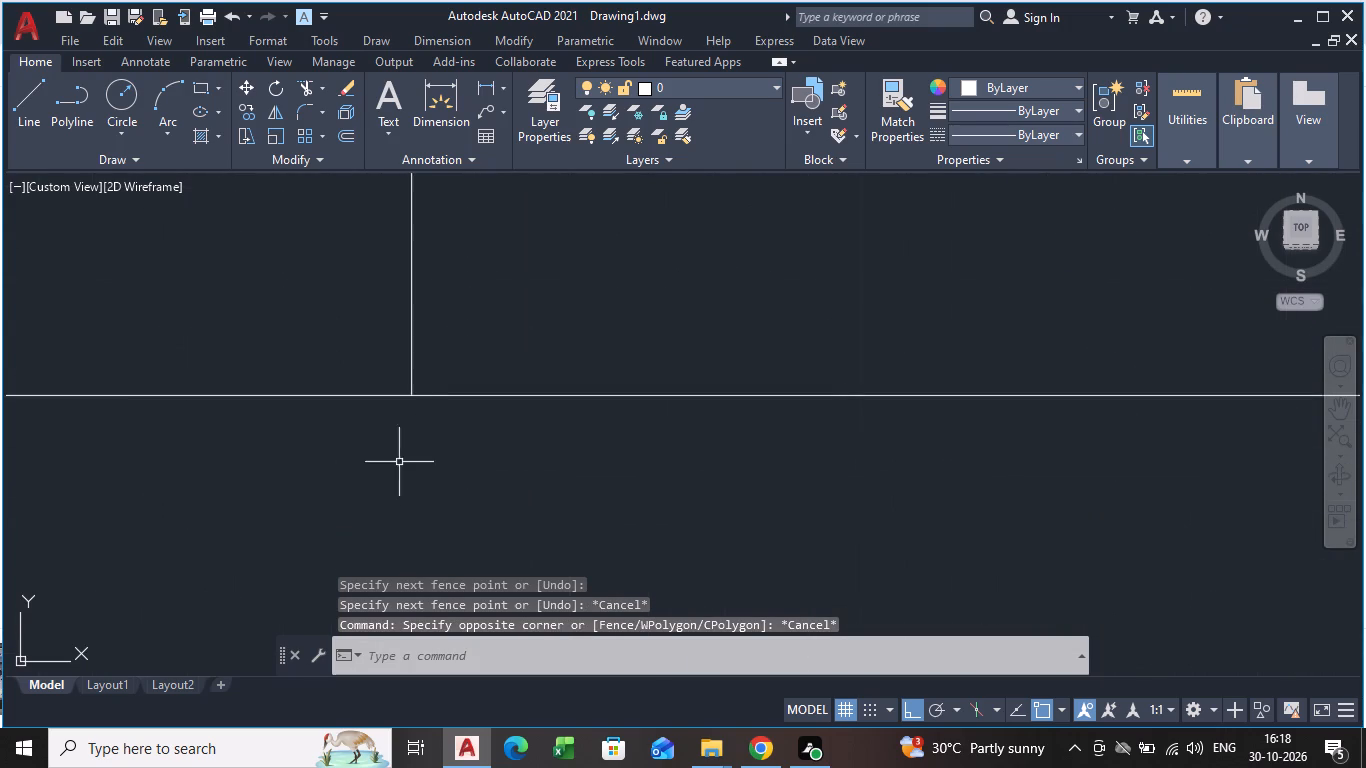
{"action": "scroll", "coordinate": [427, 379], "scroll_direction": "up", "scroll_amount": 5}
{"action": "scroll", "coordinate": [406, 399], "scroll_direction": "down", "scroll_amount": 13}
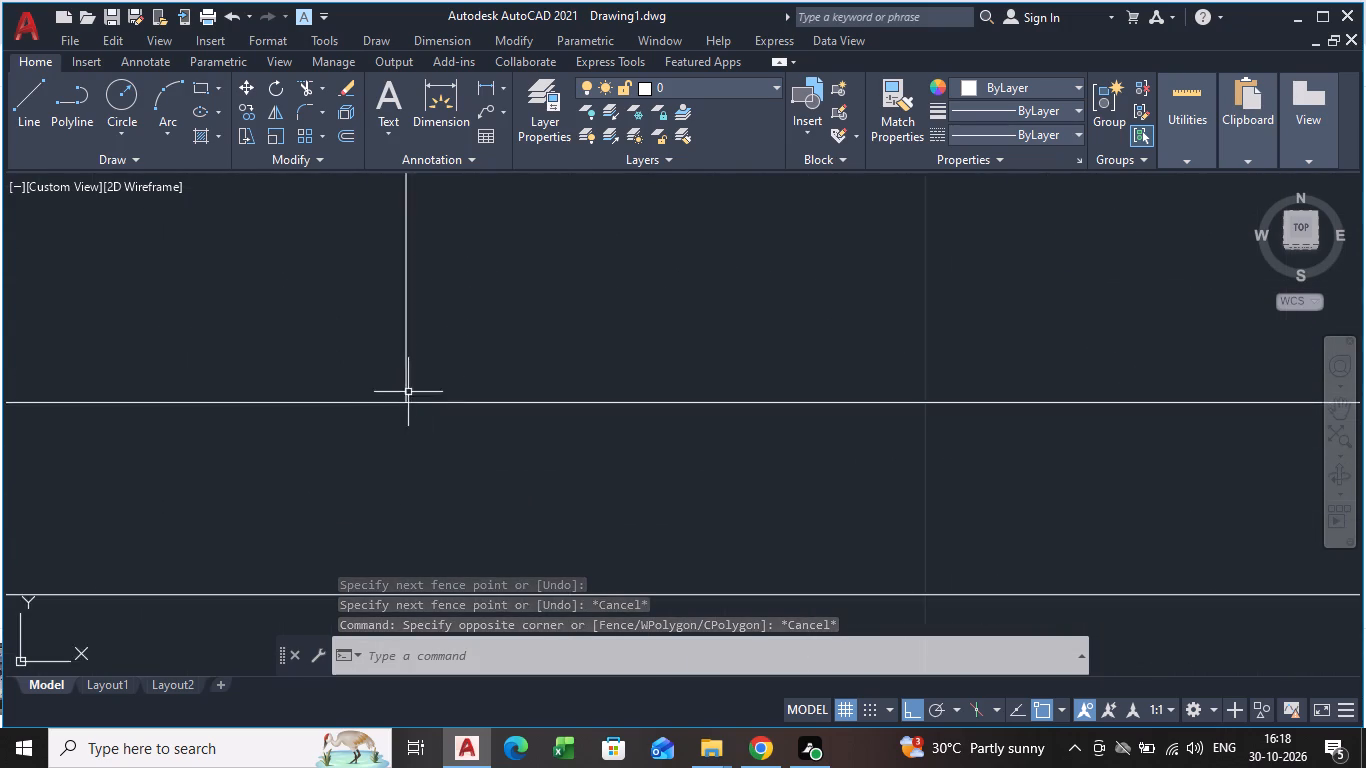
{"action": "scroll", "coordinate": [414, 381], "scroll_direction": "down", "scroll_amount": 6}
{"action": "middle_click_drag", "start_coordinate": [412, 407], "coordinate": [408, 437]}
{"action": "scroll", "coordinate": [411, 416], "scroll_direction": "down", "scroll_amount": 1}
{"action": "middle_click_drag", "start_coordinate": [417, 454], "coordinate": [436, 524]}
{"action": "key", "text": "l"}
{"action": "key", "text": "Return"}
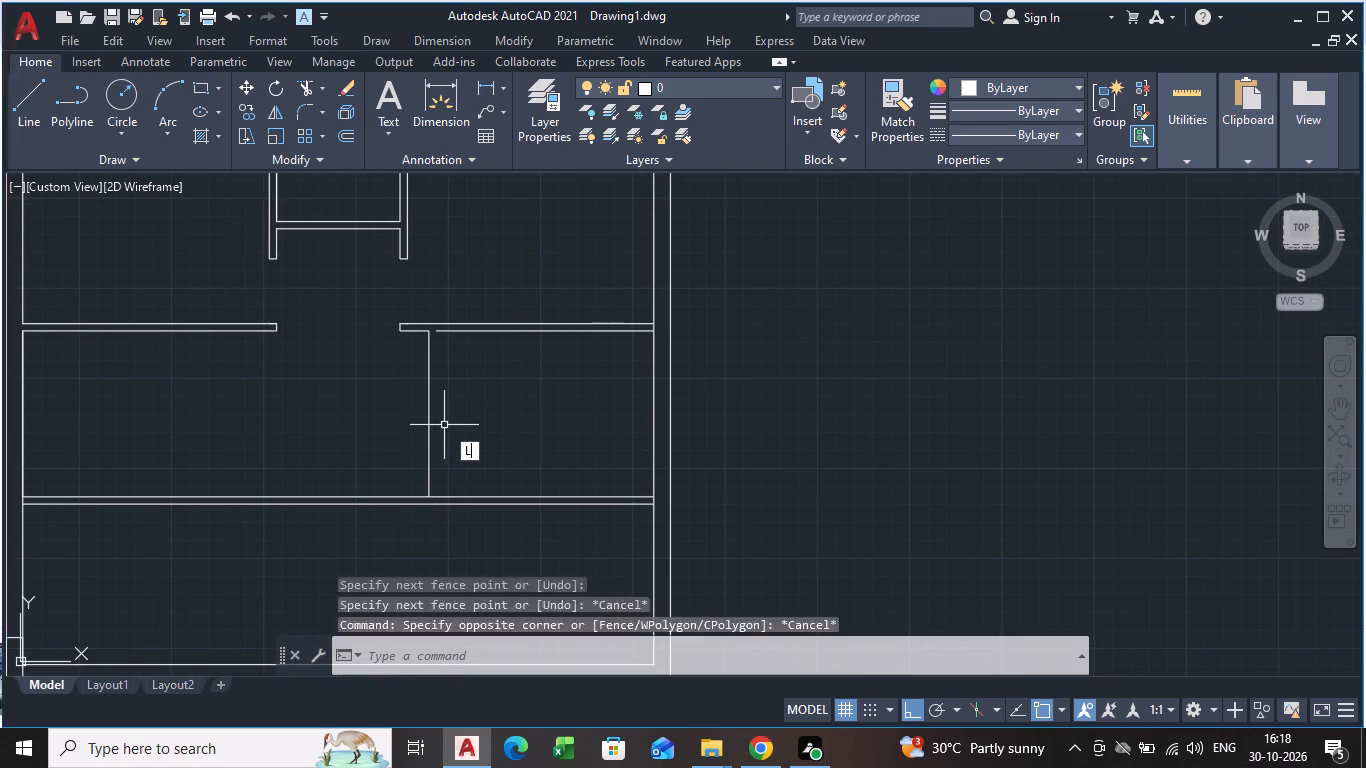
{"action": "scroll", "coordinate": [434, 359], "scroll_direction": "up", "scroll_amount": 2}
{"action": "left_click", "coordinate": [438, 283]}
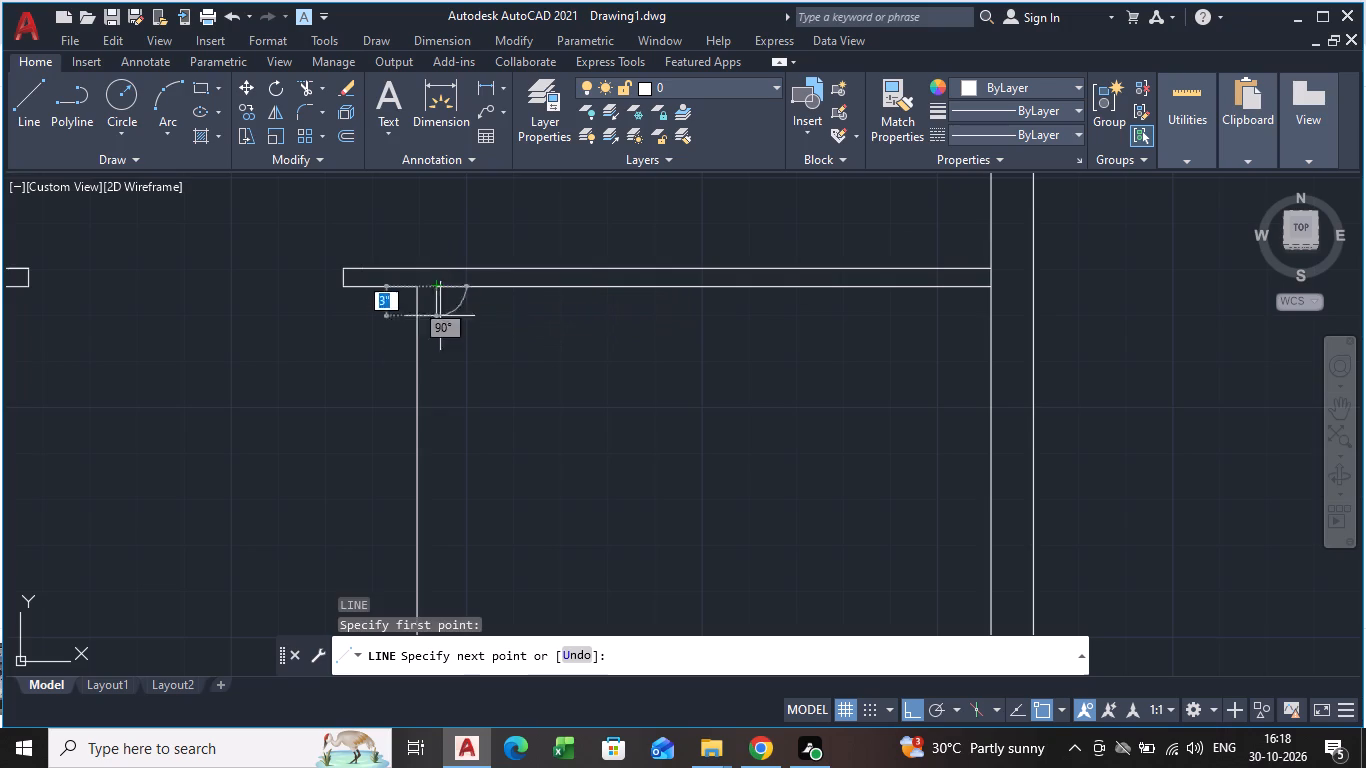
{"action": "scroll", "coordinate": [439, 400], "scroll_direction": "down", "scroll_amount": 2}
{"action": "middle_click_drag", "start_coordinate": [438, 403], "coordinate": [447, 318]}
{"action": "scroll", "coordinate": [431, 402], "scroll_direction": "up", "scroll_amount": 3}
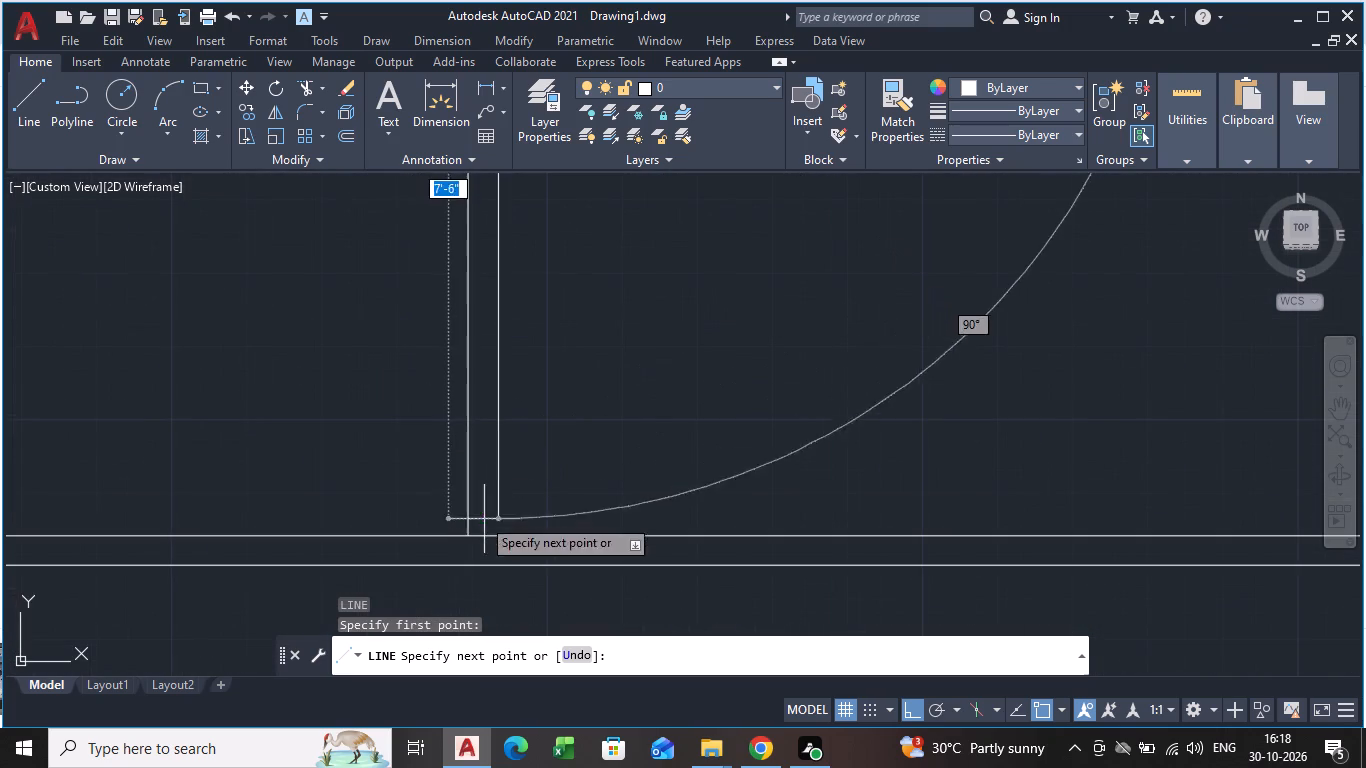
{"action": "left_click", "coordinate": [499, 536]}
{"action": "key", "text": "space"}
{"action": "scroll", "coordinate": [663, 493], "scroll_direction": "down", "scroll_amount": 4}
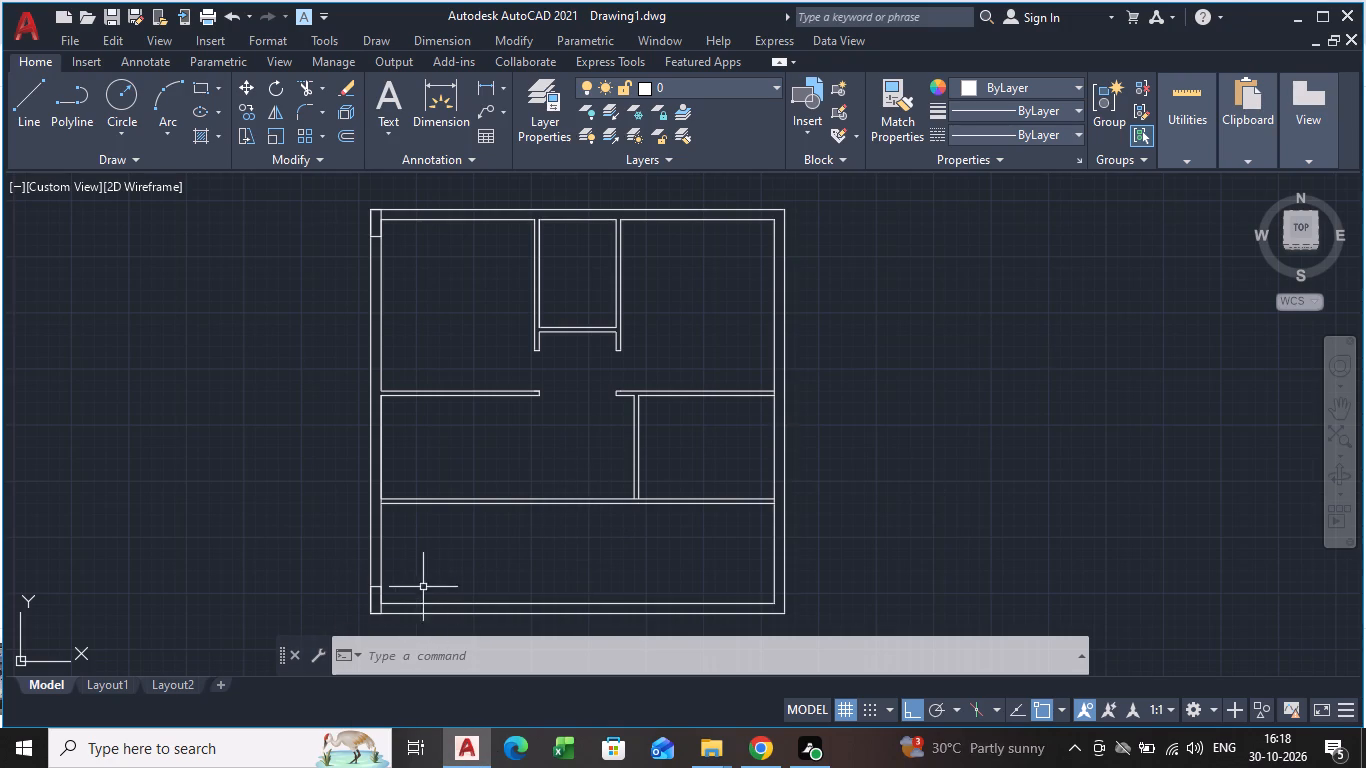
Draw a vertical line from the bottom wall's inner line, about 18'-5" from its right corner, up to the lower horizontal partition.
{"action": "middle_click_drag", "start_coordinate": [443, 556], "coordinate": [459, 462]}
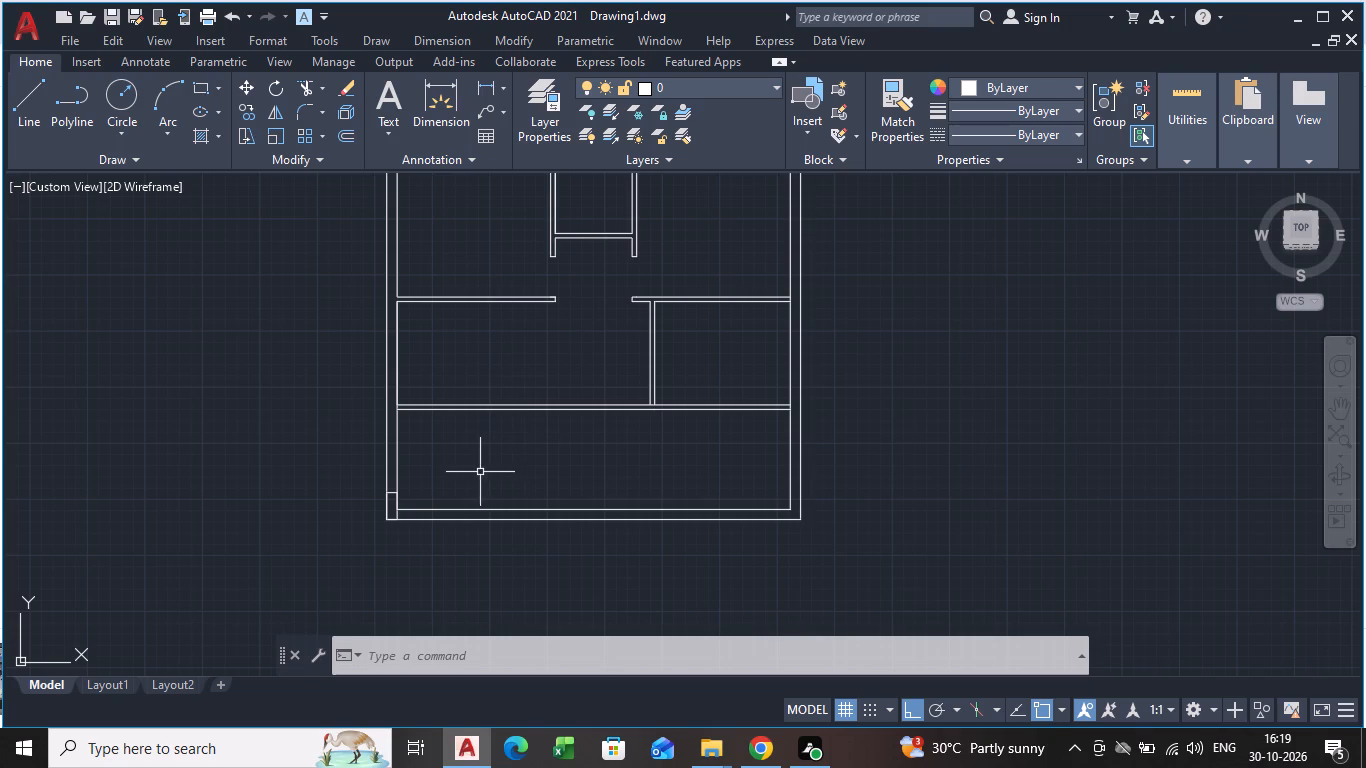
{"action": "scroll", "coordinate": [531, 478], "scroll_direction": "up", "scroll_amount": 1}
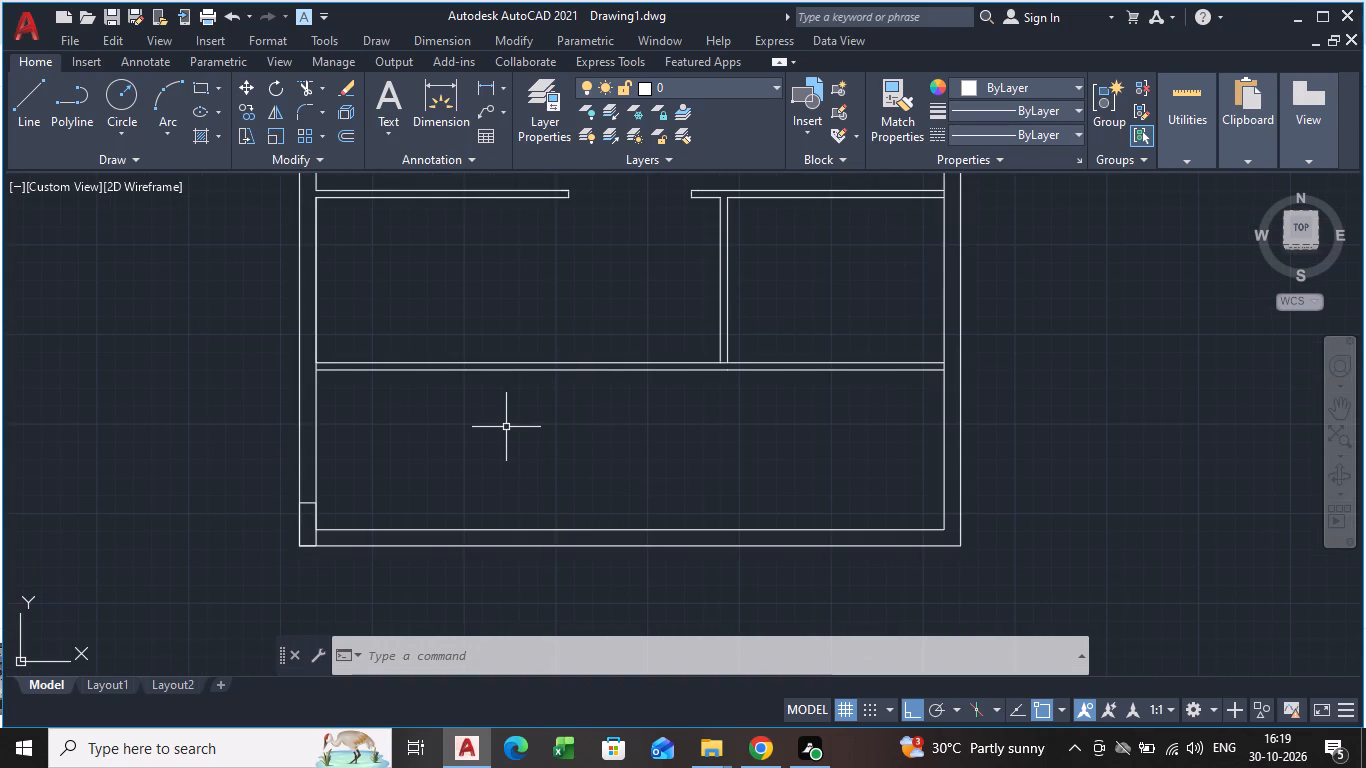
{"action": "left_click", "coordinate": [39, 81]}
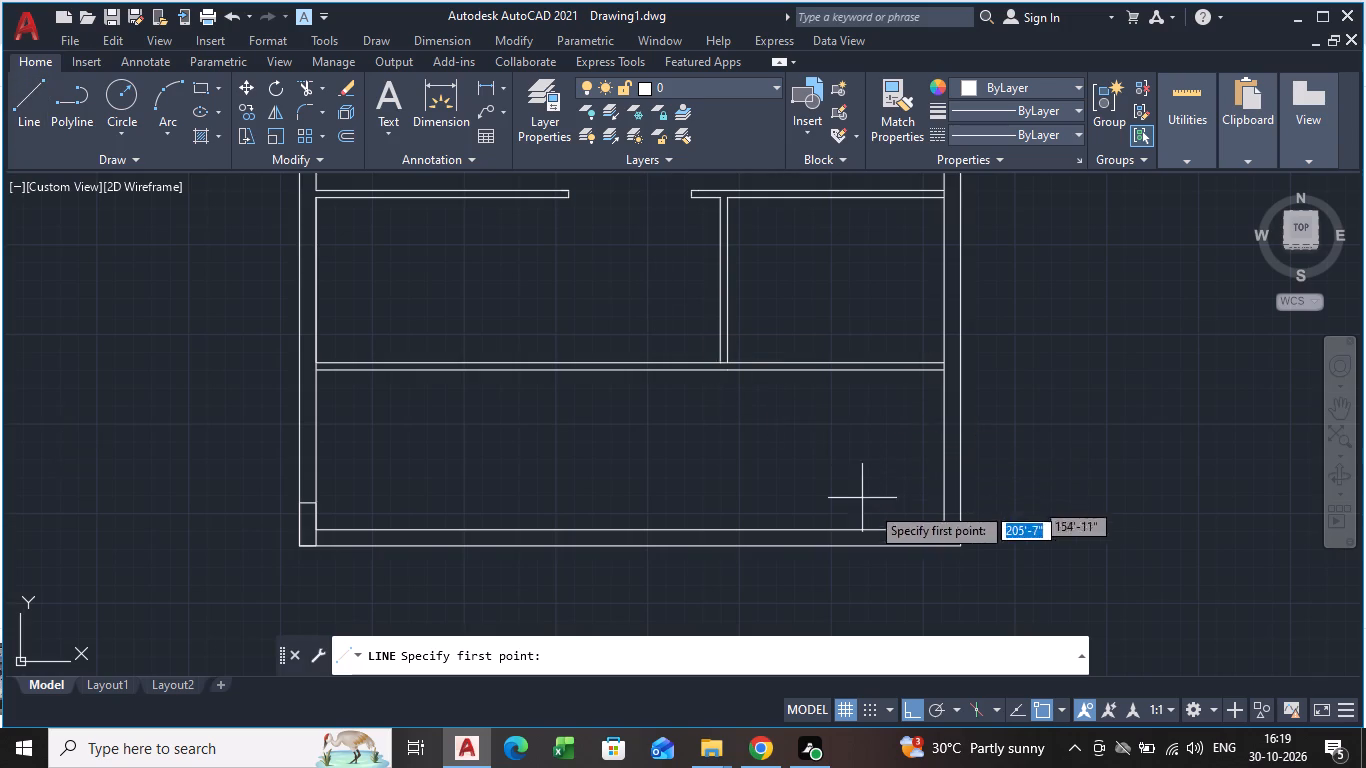
{"action": "left_click", "coordinate": [941, 533]}
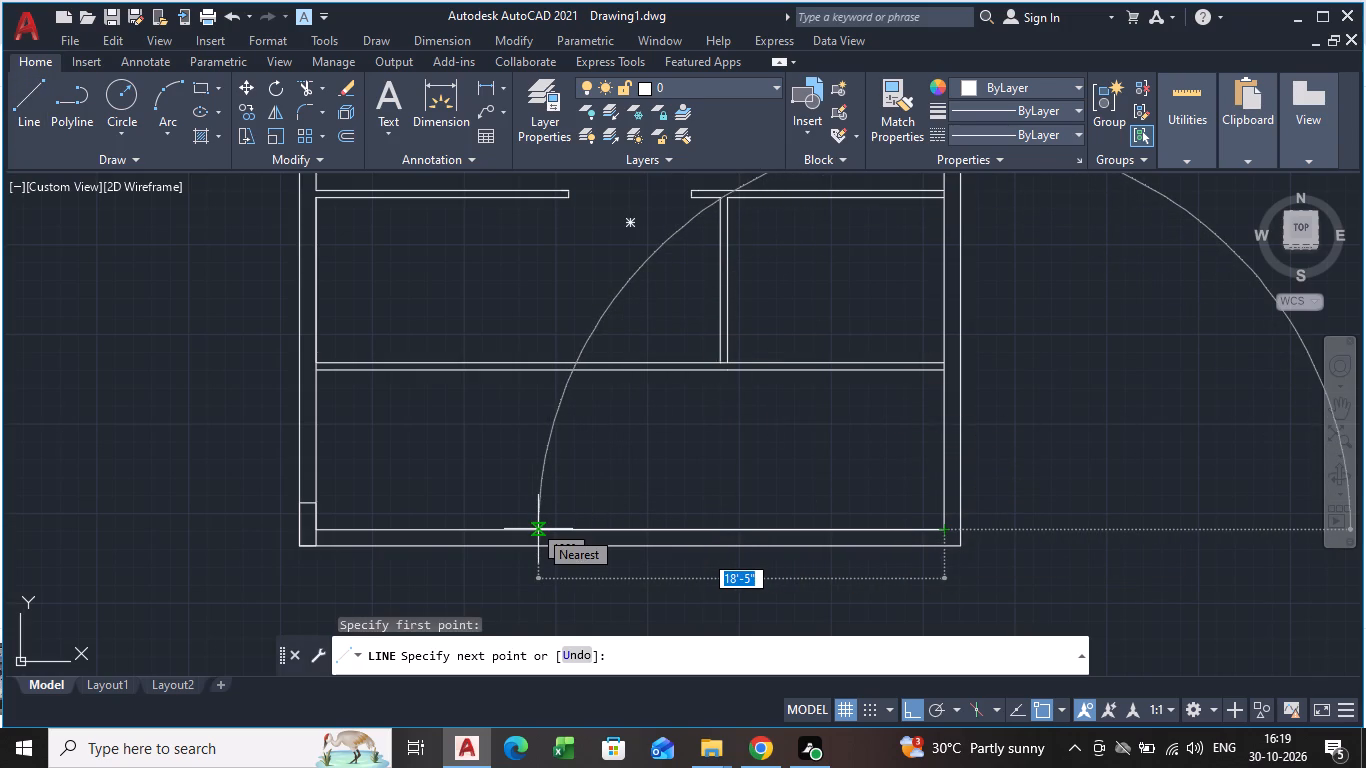
{"action": "key", "text": "Escape"}
{"action": "key", "text": "l"}
{"action": "key", "text": "Return"}
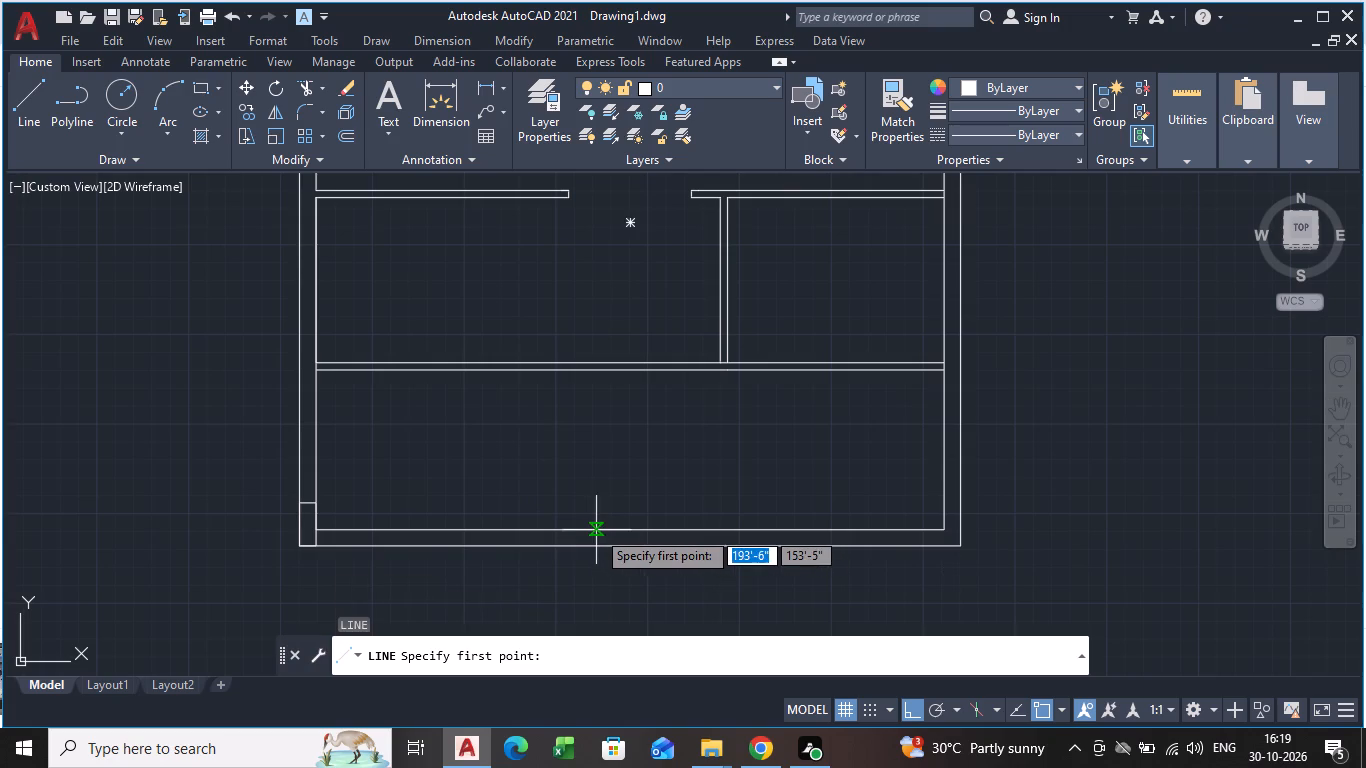
{"action": "left_click", "coordinate": [539, 529]}
{"action": "left_click", "coordinate": [539, 371]}
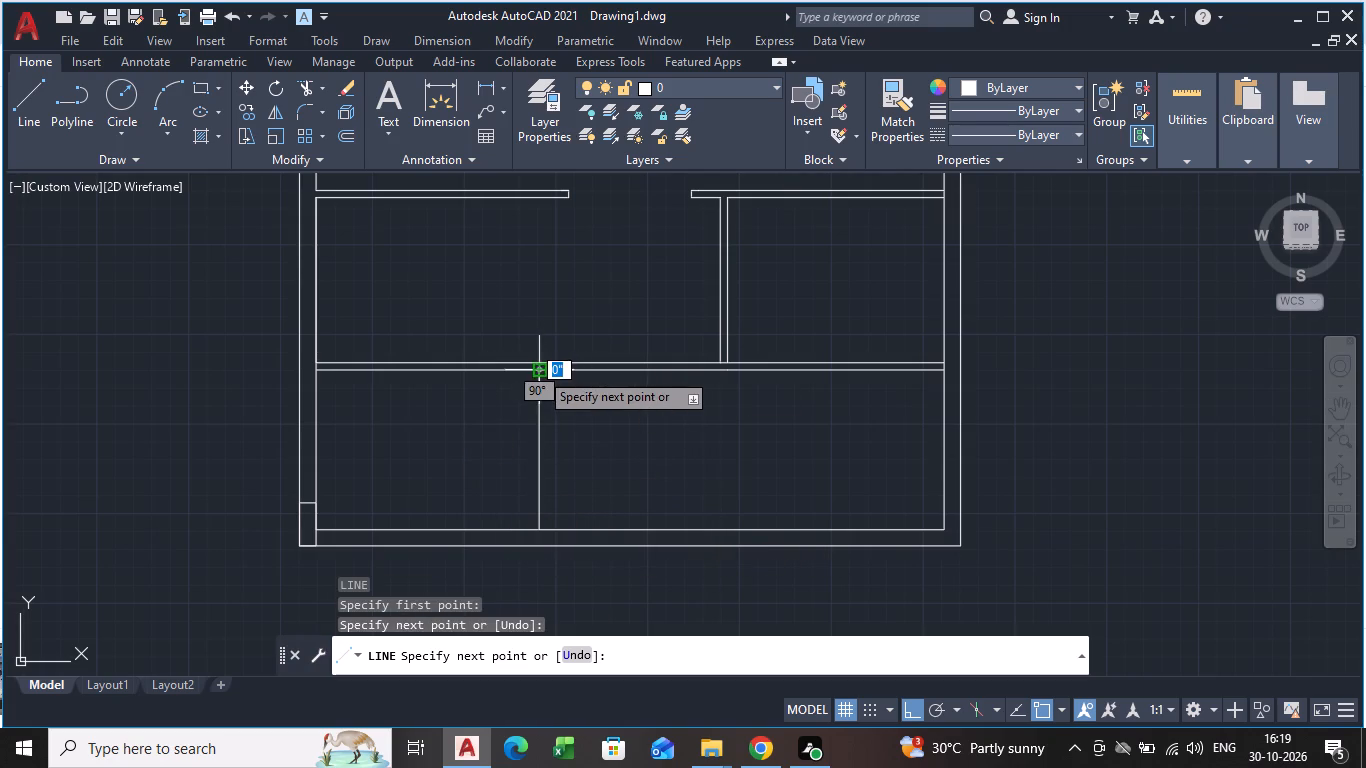
{"action": "key", "text": "space"}
Offset the new vertical line 4" to the right to form the partition's second face.
{"action": "left_click", "coordinate": [539, 467]}
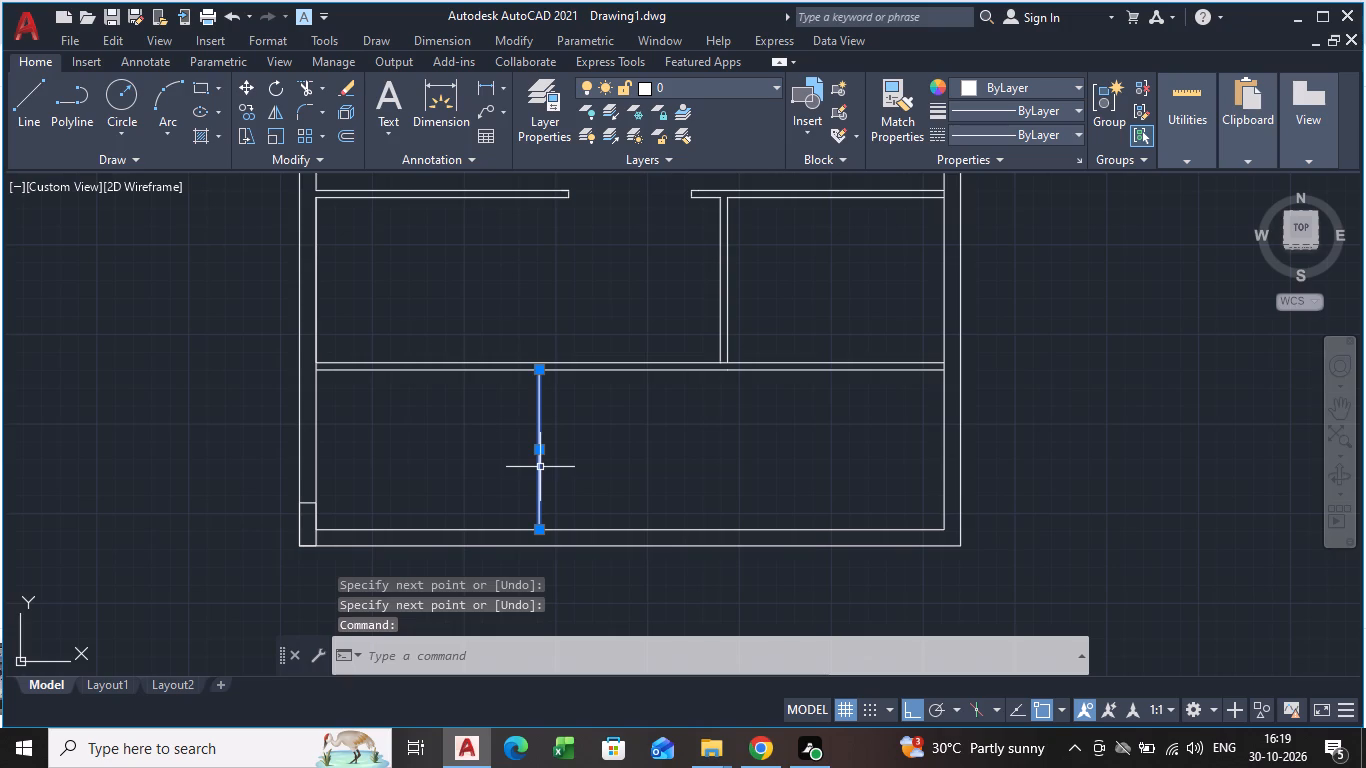
{"action": "key", "text": "m"}
{"action": "key", "text": "BackSpace"}
{"action": "type", "text": "OFF"}
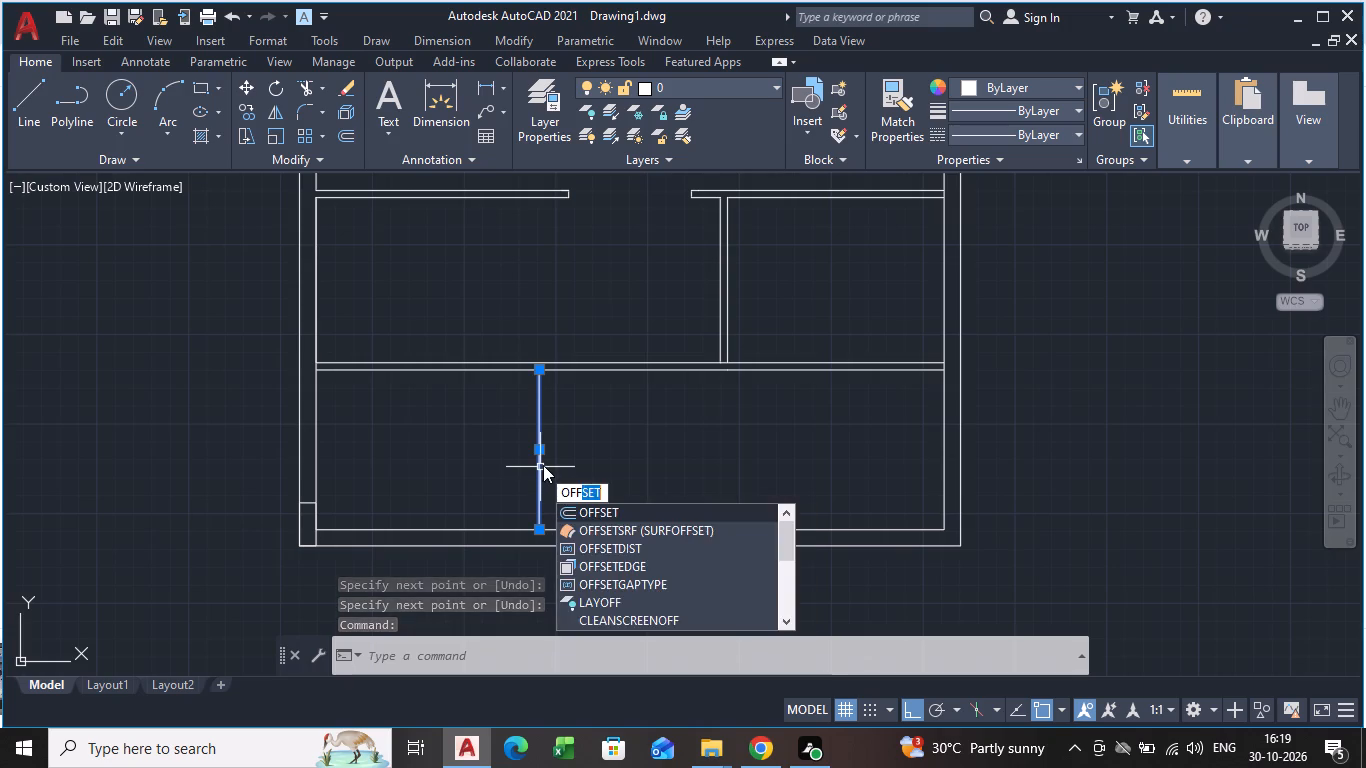
{"action": "key", "text": "Return"}
{"action": "left_click", "coordinate": [538, 459]}
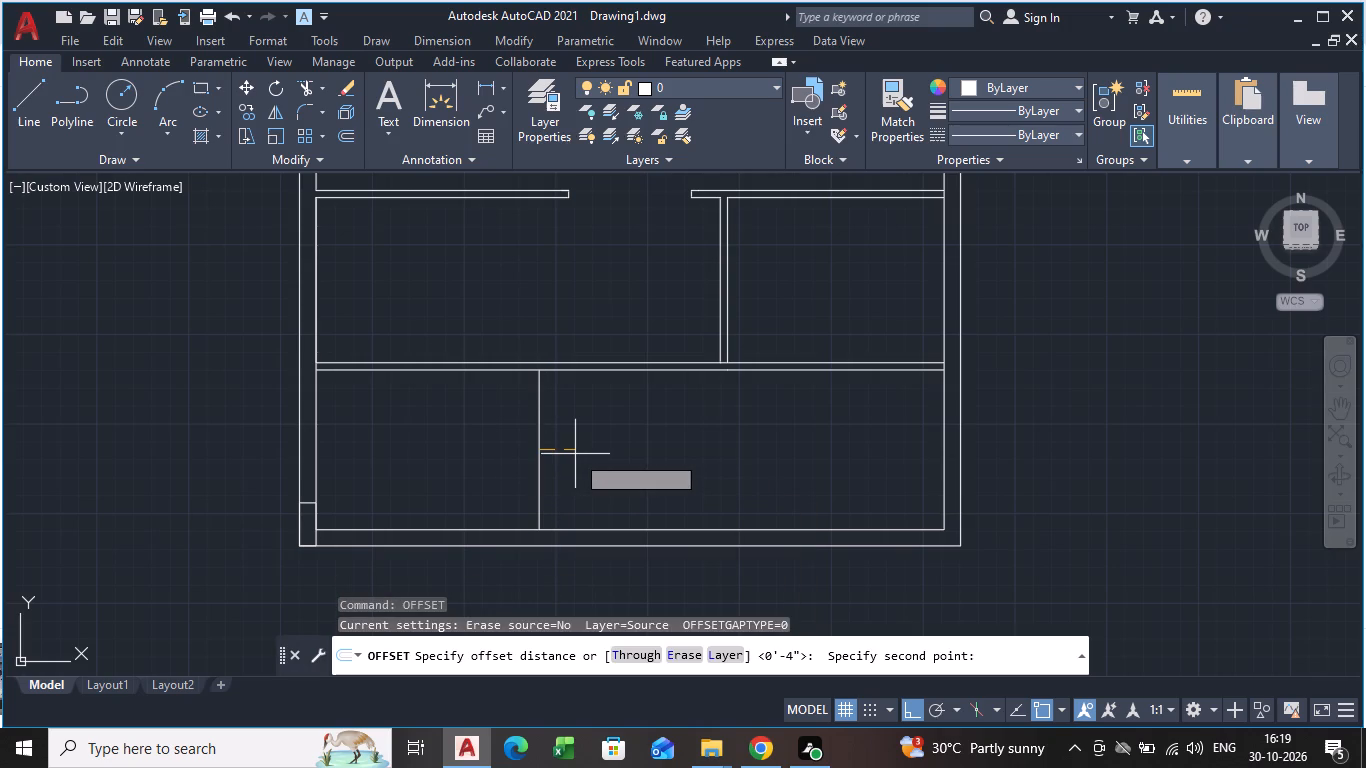
{"action": "key", "text": "4"}
{"action": "key", "text": "Return"}
{"action": "left_click", "coordinate": [575, 454]}
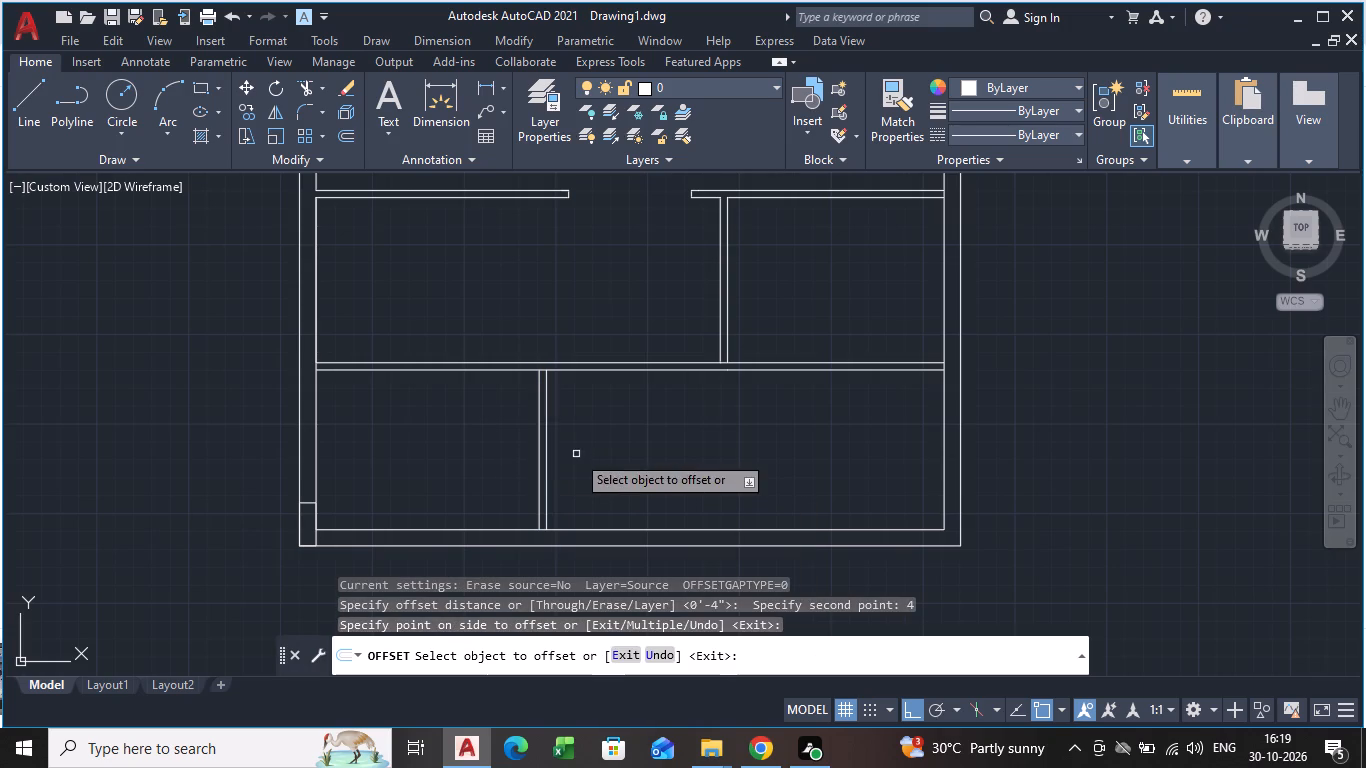
{"action": "key", "text": "space"}
Trim the horizontal partition's lower line between the two faces of the new vertical partition.
{"action": "key", "text": "t"}
{"action": "key", "text": "r"}
{"action": "key", "text": "Return"}
{"action": "key", "text": "Return"}
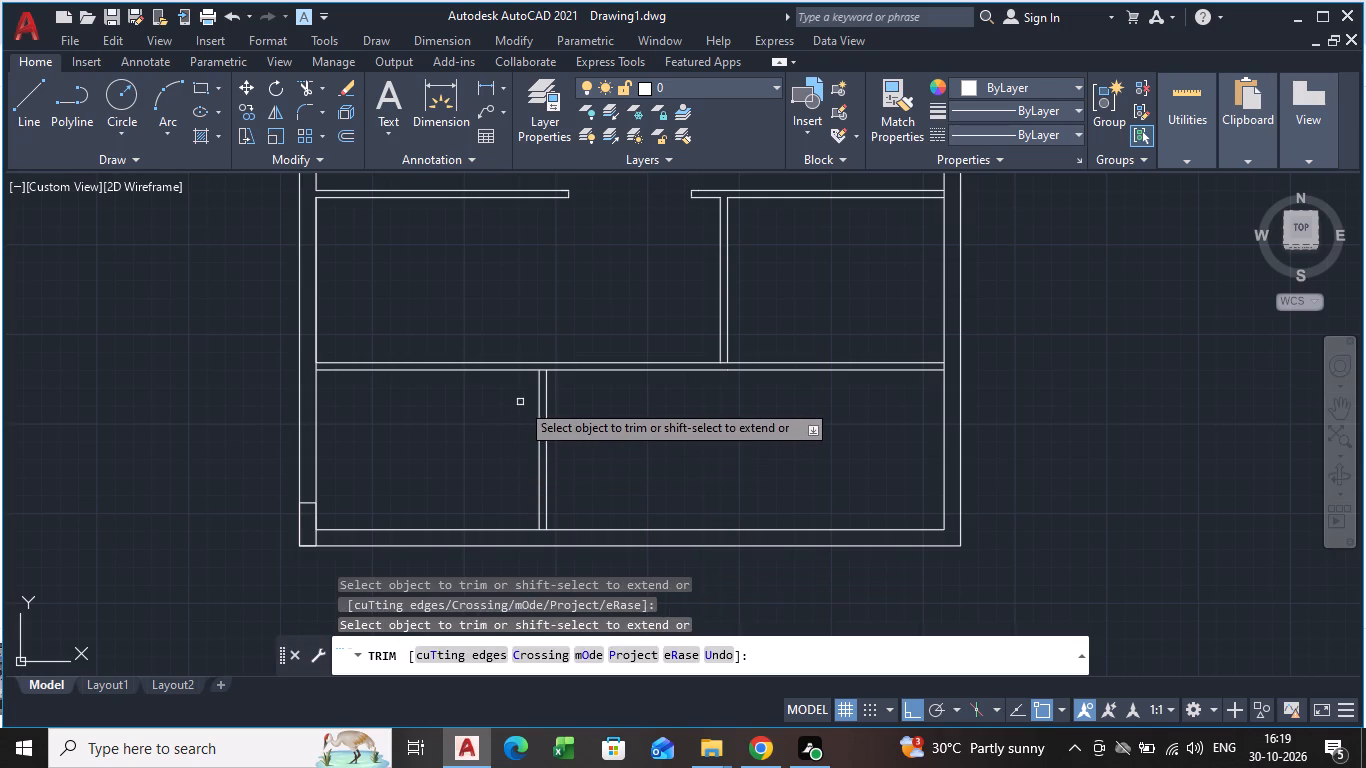
{"action": "scroll", "coordinate": [526, 389], "scroll_direction": "up", "scroll_amount": 2}
{"action": "left_click_drag", "start_coordinate": [561, 333], "coordinate": [565, 348]}
{"action": "scroll", "coordinate": [544, 387], "scroll_direction": "down", "scroll_amount": 1}
{"action": "middle_click_drag", "start_coordinate": [544, 387], "coordinate": [550, 376]}
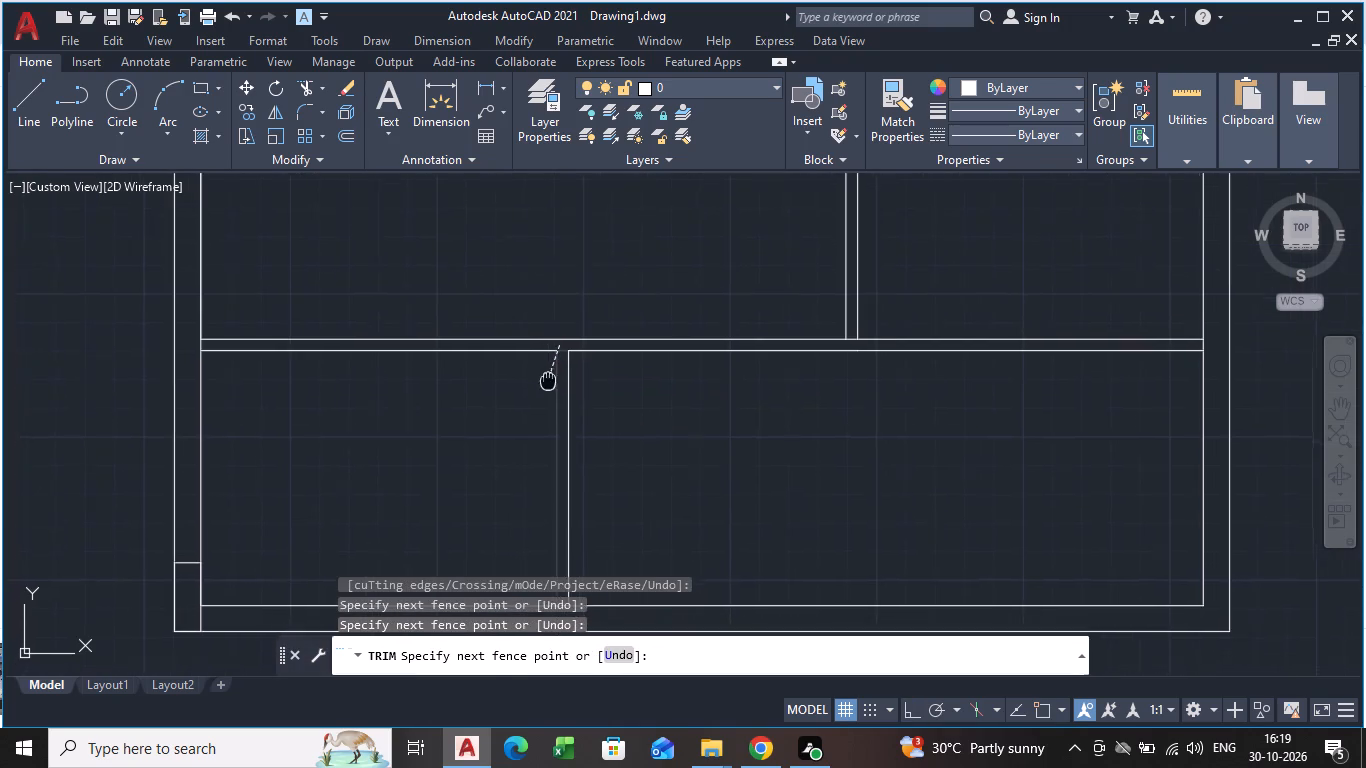
{"action": "middle_click_drag", "start_coordinate": [550, 376], "coordinate": [563, 322]}
{"action": "left_click", "coordinate": [577, 363]}
Trim the bottom outer wall's inner line between the two faces of the new vertical partition.
{"action": "middle_click_drag", "start_coordinate": [558, 440], "coordinate": [563, 372]}
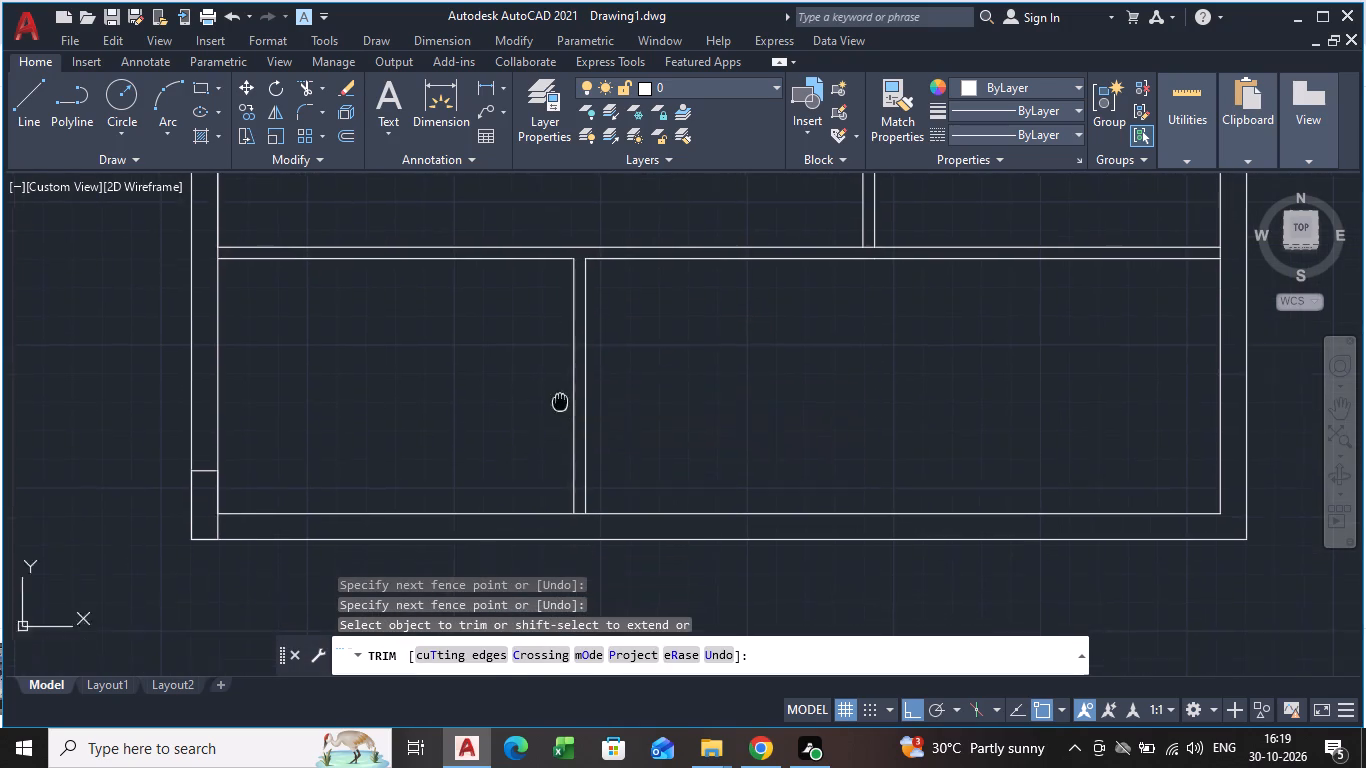
{"action": "middle_click_drag", "start_coordinate": [563, 372], "coordinate": [573, 300]}
{"action": "scroll", "coordinate": [584, 405], "scroll_direction": "up", "scroll_amount": 3}
{"action": "left_click_drag", "start_coordinate": [610, 392], "coordinate": [612, 449]}
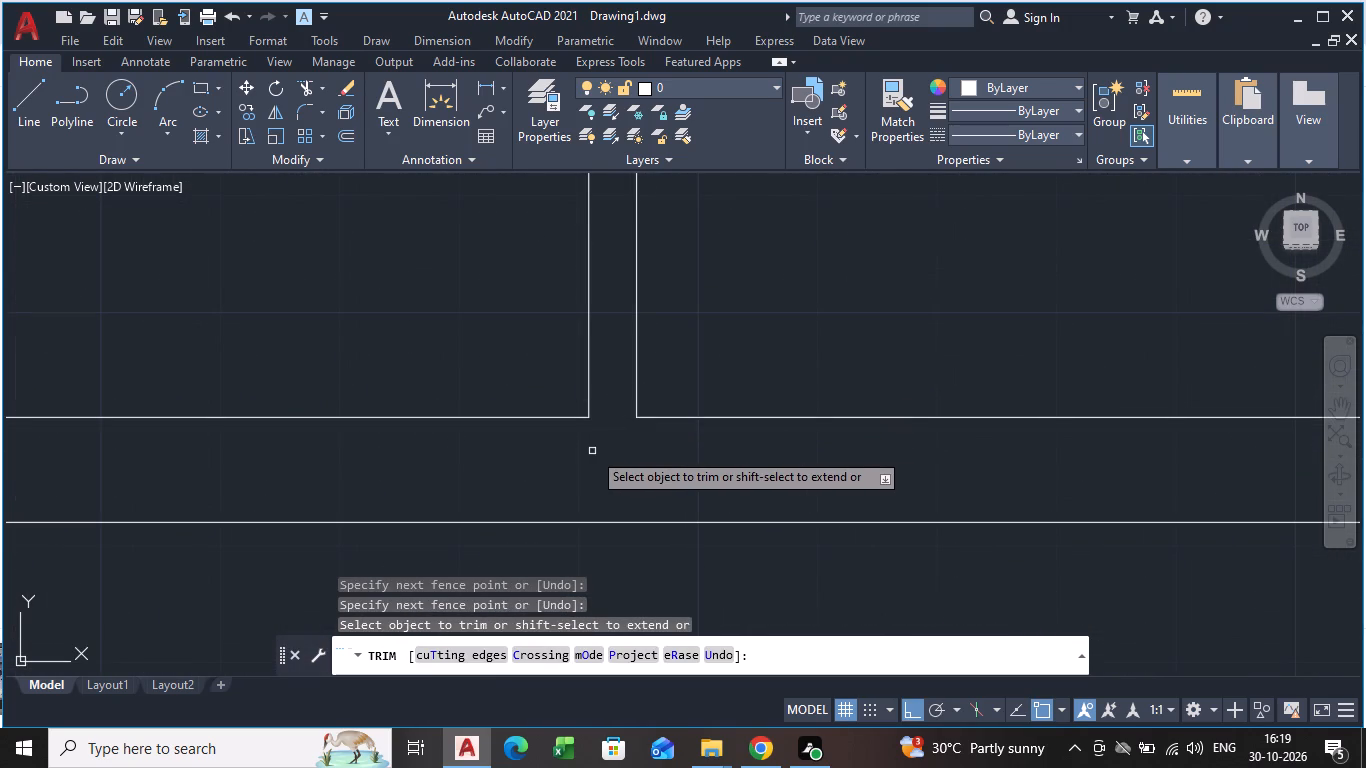
{"action": "key", "text": "Escape"}
{"action": "scroll", "coordinate": [545, 425], "scroll_direction": "down", "scroll_amount": 4}
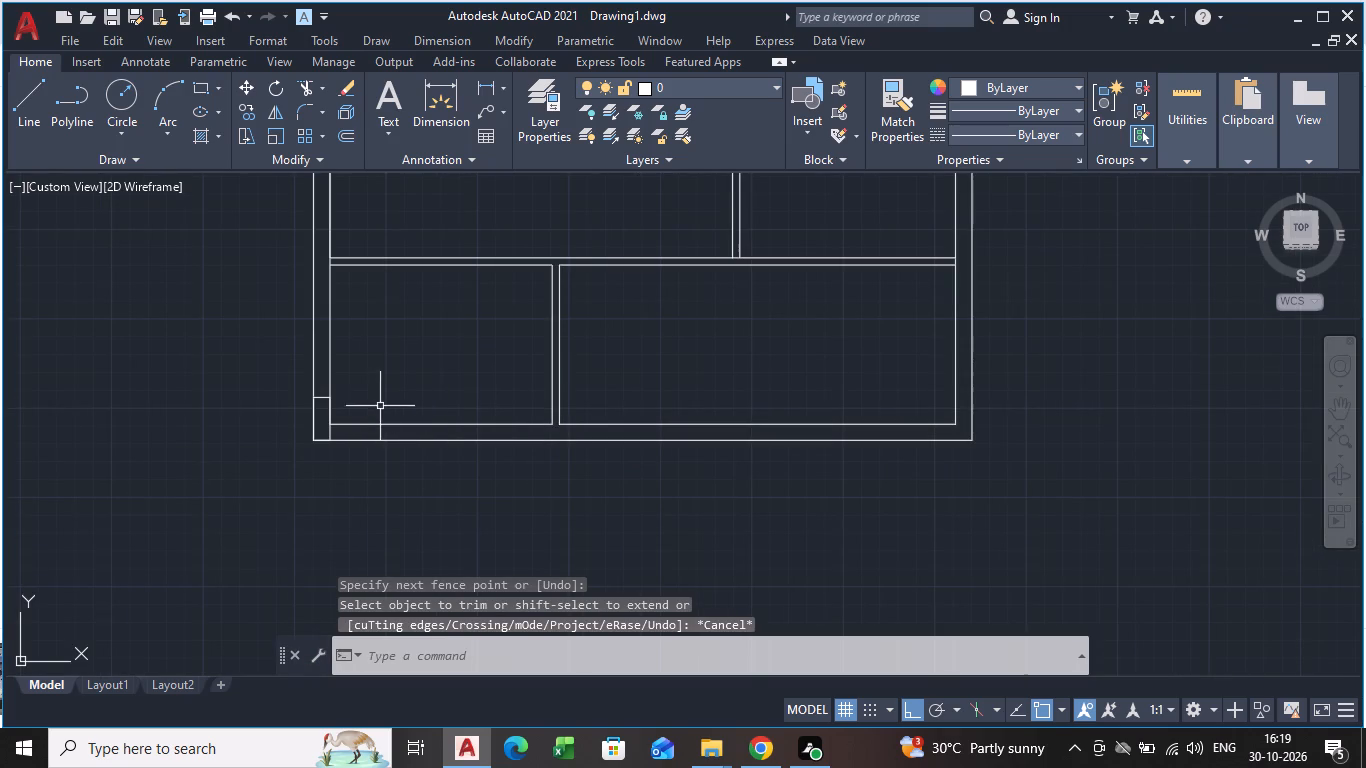
{"action": "scroll", "coordinate": [406, 393], "scroll_direction": "down", "scroll_amount": 1}
{"action": "middle_click_drag", "start_coordinate": [413, 395], "coordinate": [411, 459]}
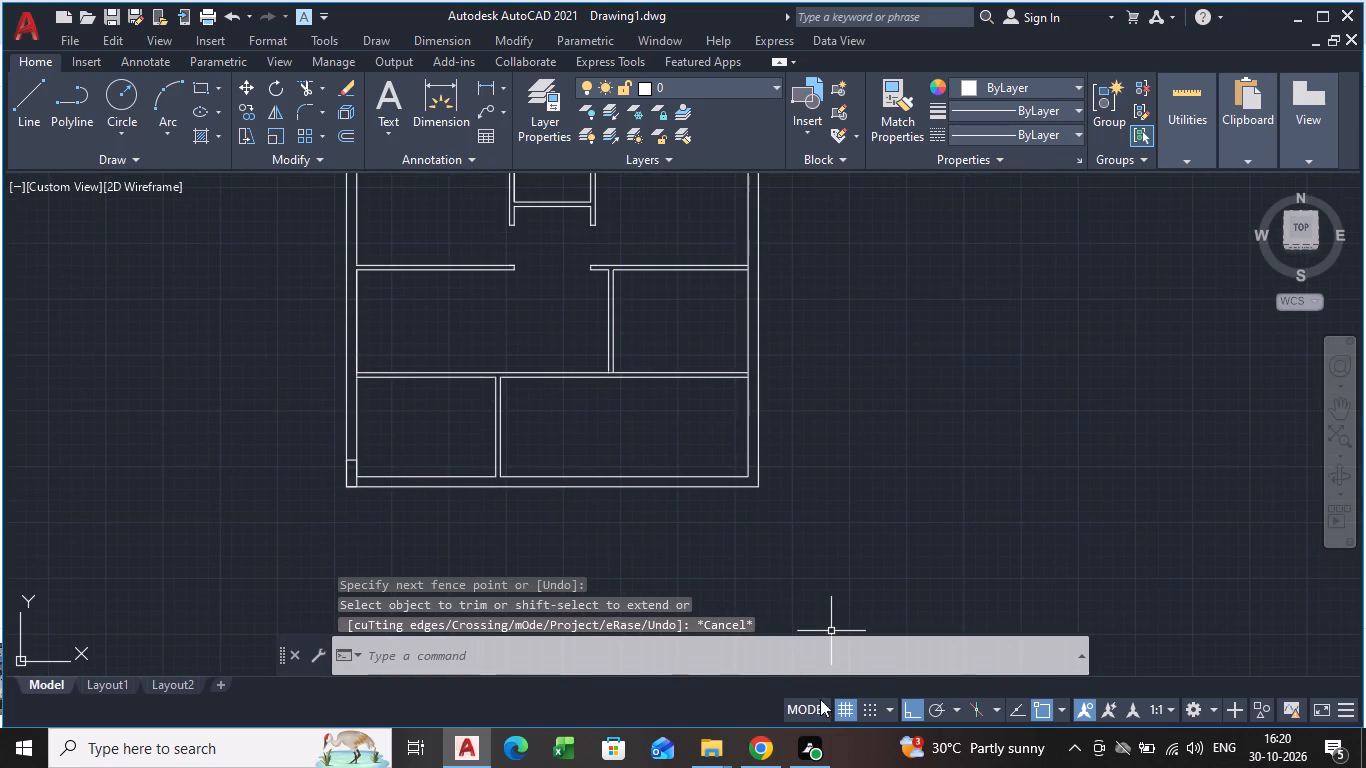
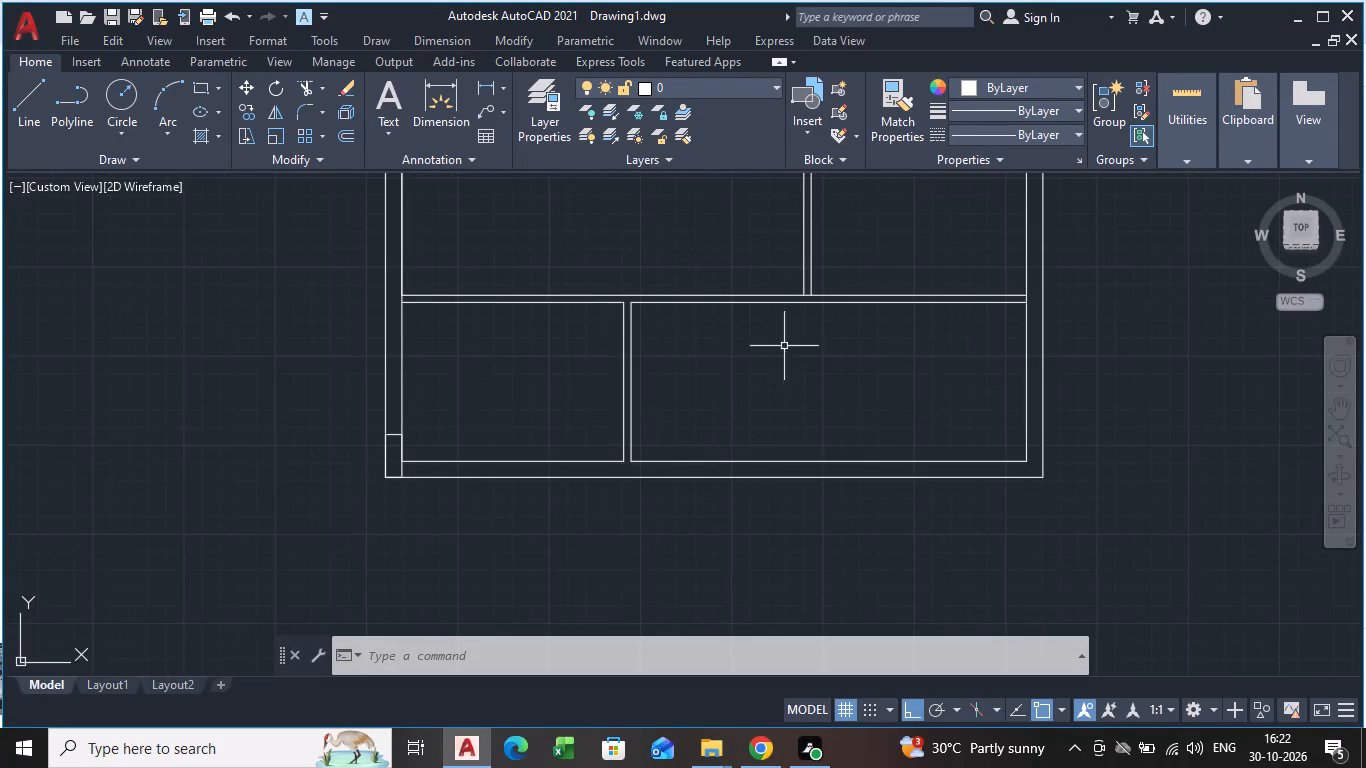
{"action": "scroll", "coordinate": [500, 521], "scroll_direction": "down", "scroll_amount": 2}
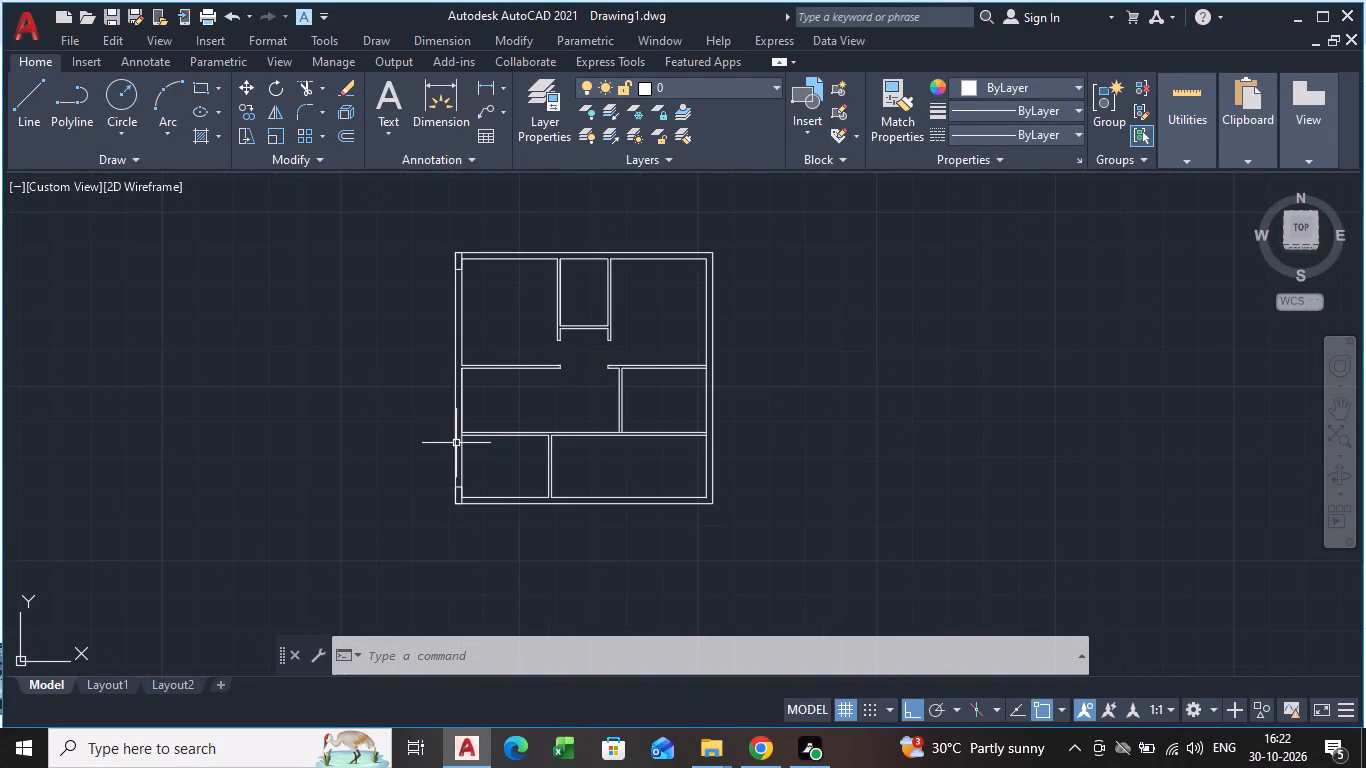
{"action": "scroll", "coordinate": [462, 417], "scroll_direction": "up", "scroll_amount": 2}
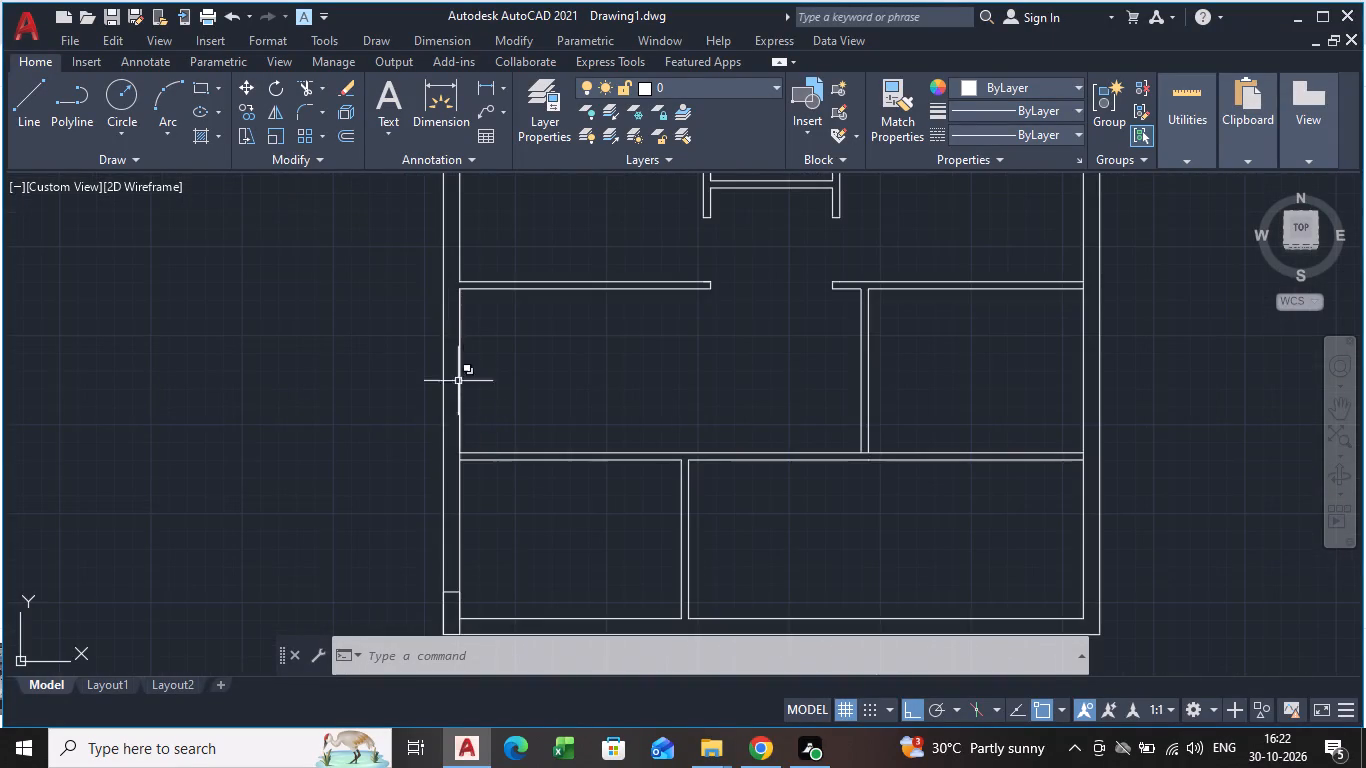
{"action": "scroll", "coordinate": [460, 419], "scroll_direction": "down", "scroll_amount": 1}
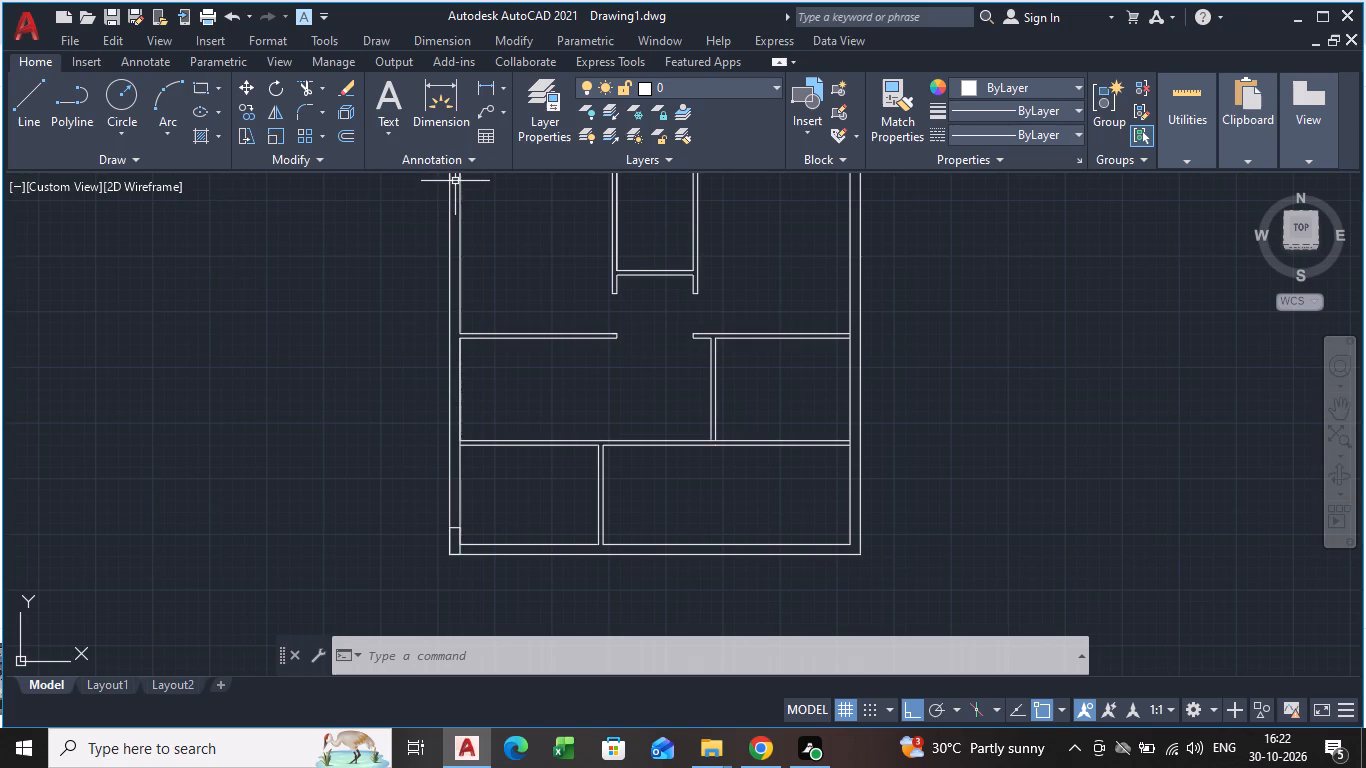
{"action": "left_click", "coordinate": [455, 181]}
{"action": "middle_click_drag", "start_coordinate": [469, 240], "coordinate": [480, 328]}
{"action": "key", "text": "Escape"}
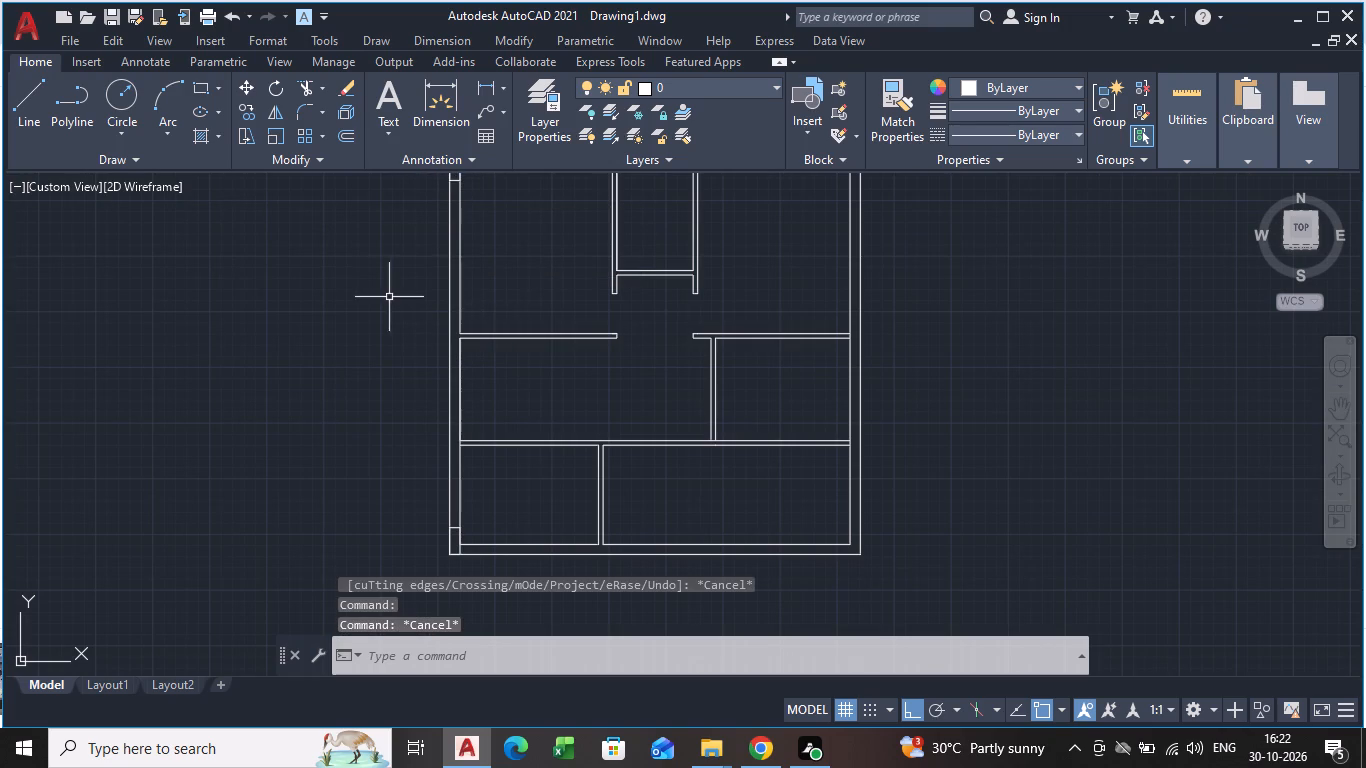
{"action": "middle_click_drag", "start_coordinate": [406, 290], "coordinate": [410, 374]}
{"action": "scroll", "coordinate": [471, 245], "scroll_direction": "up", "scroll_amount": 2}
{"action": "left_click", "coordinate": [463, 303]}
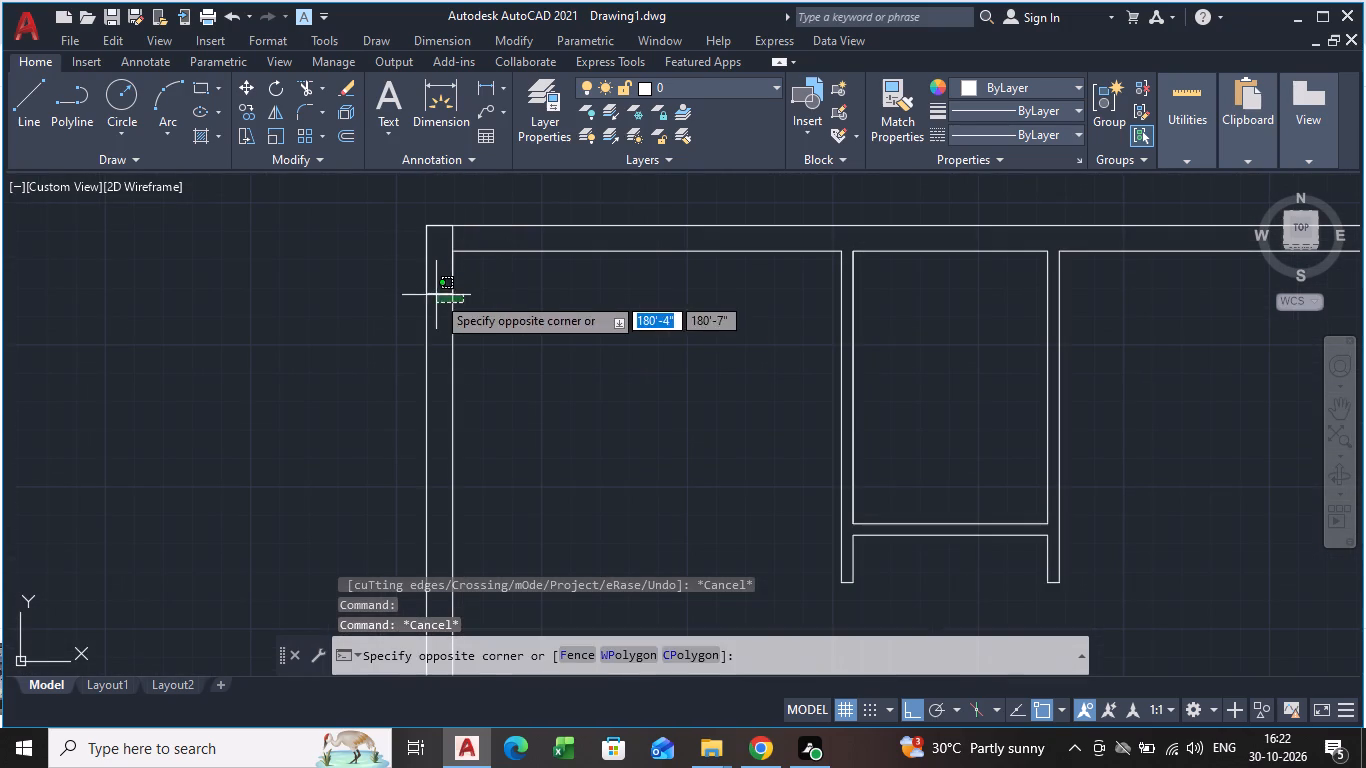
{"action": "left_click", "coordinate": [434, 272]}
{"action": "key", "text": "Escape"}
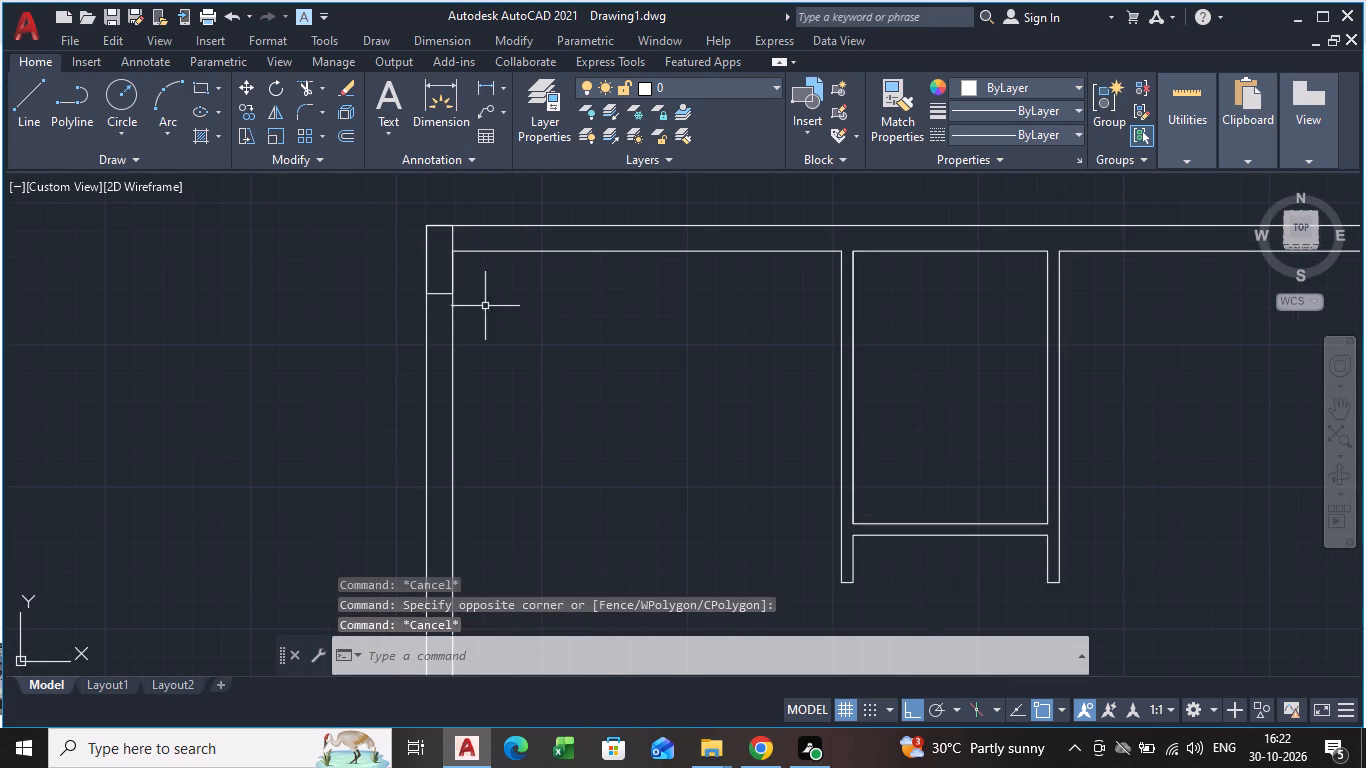
Copy the top-left corner column rectangle straight down the left outer wall to its junction with the upper horizontal partition.
{"action": "left_click", "coordinate": [439, 296]}
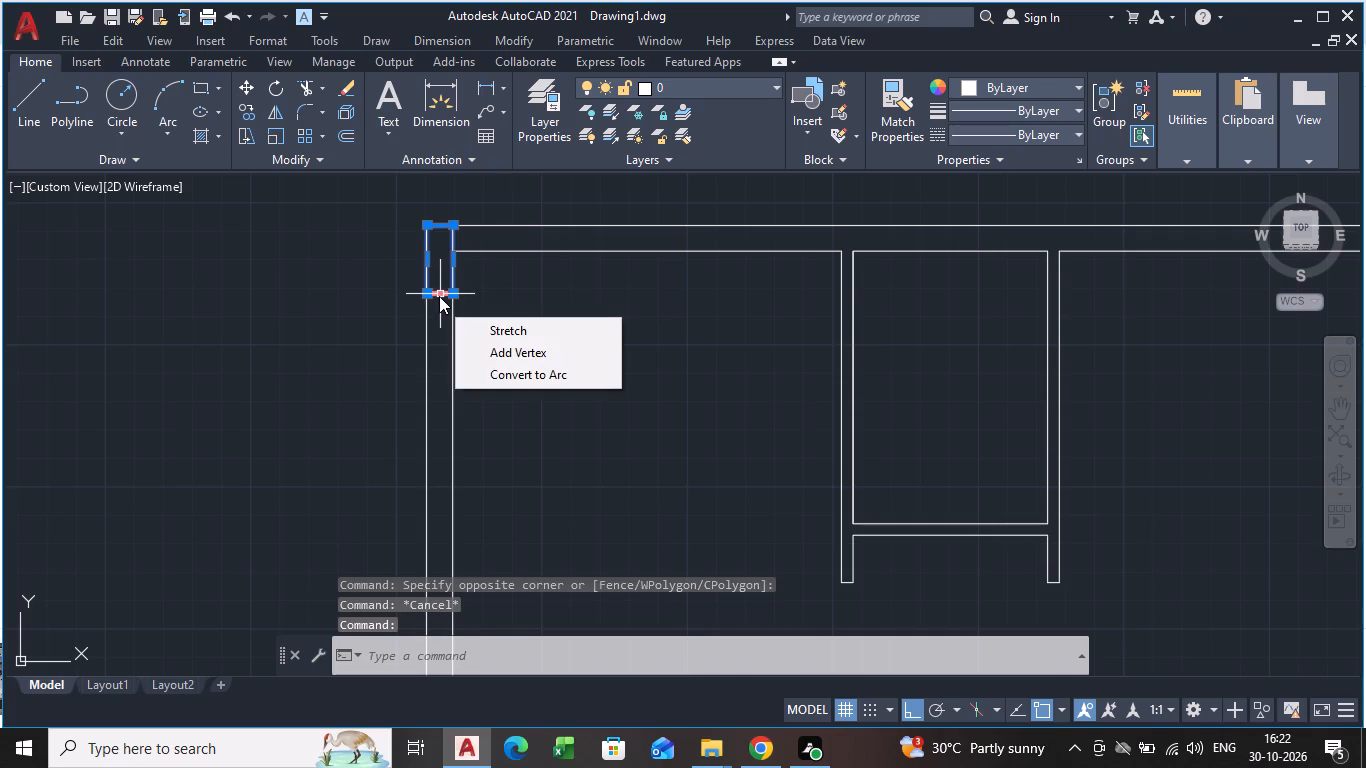
{"action": "type", "text": "CO"}
{"action": "key", "text": "Return"}
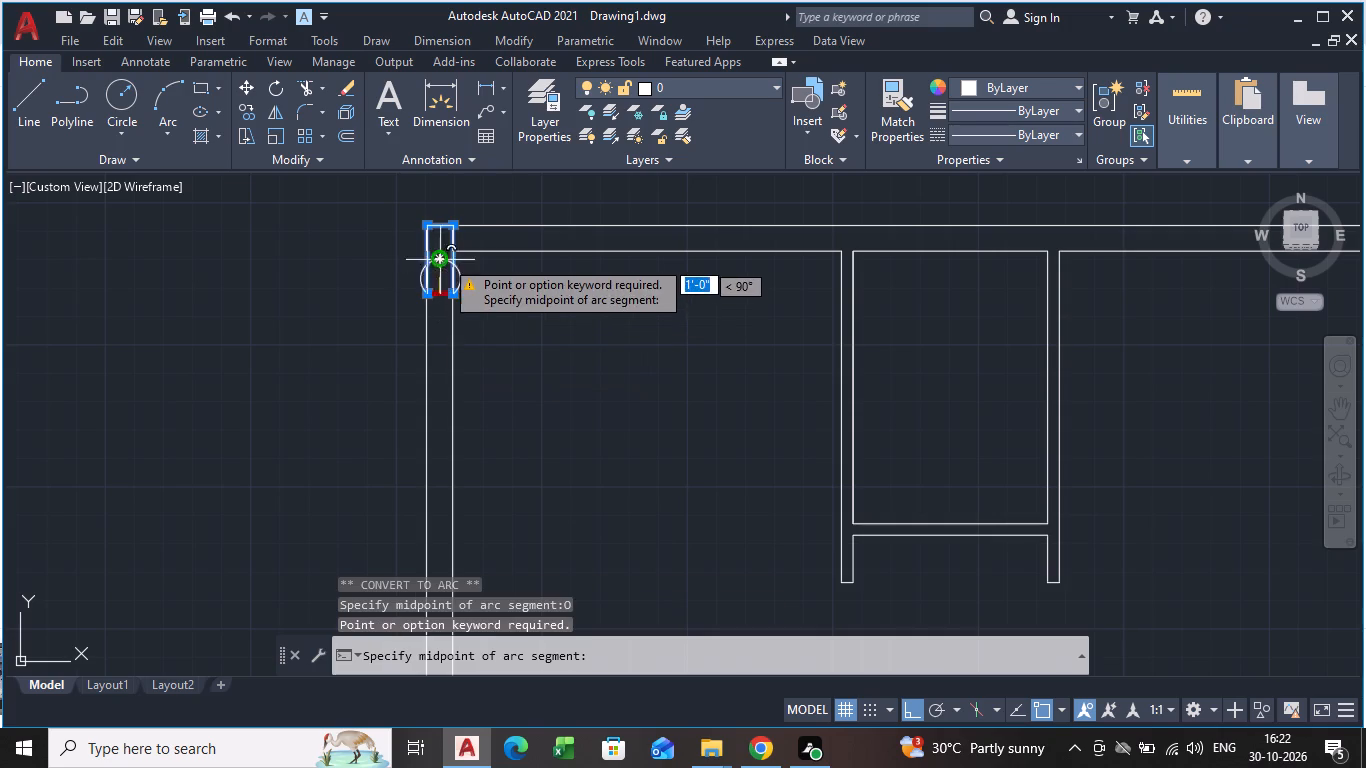
{"action": "key", "text": "Escape"}
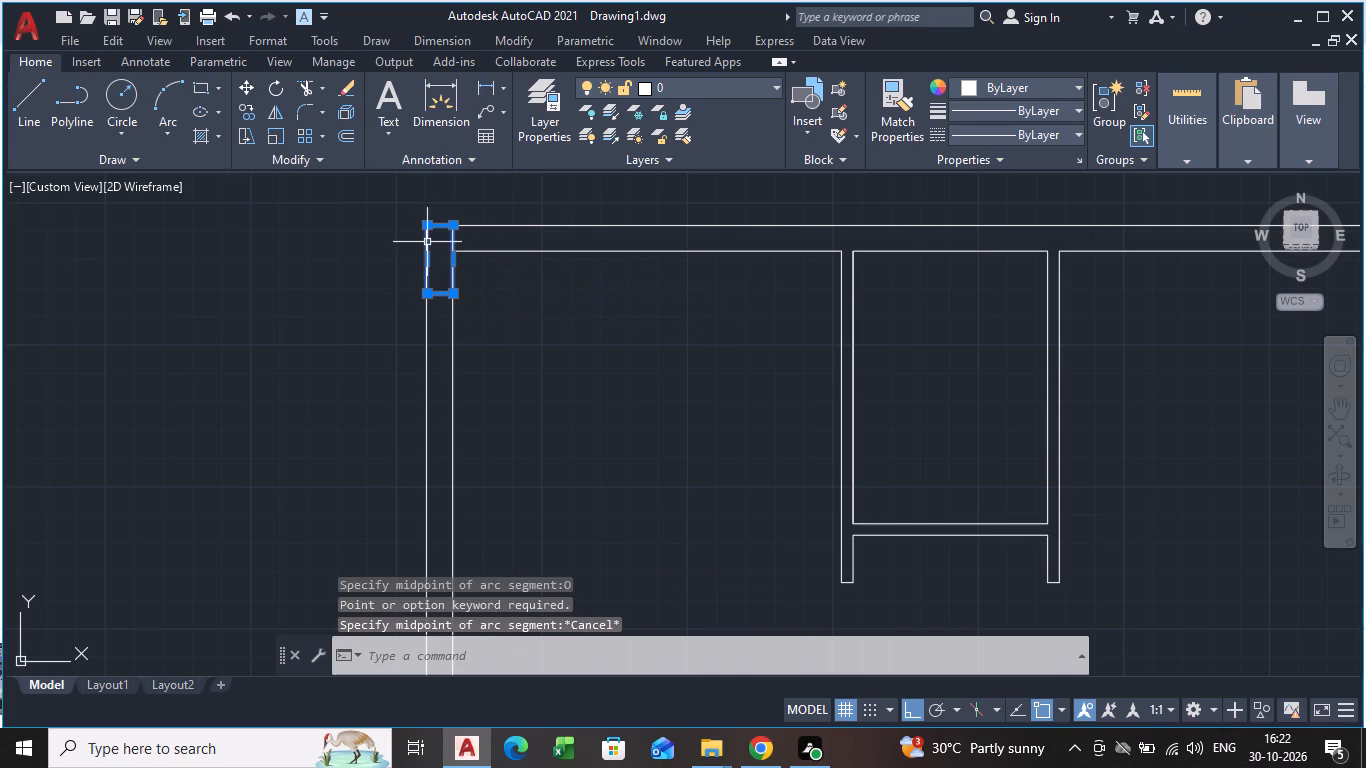
{"action": "key", "text": "c"}
{"action": "left_click", "coordinate": [492, 301]}
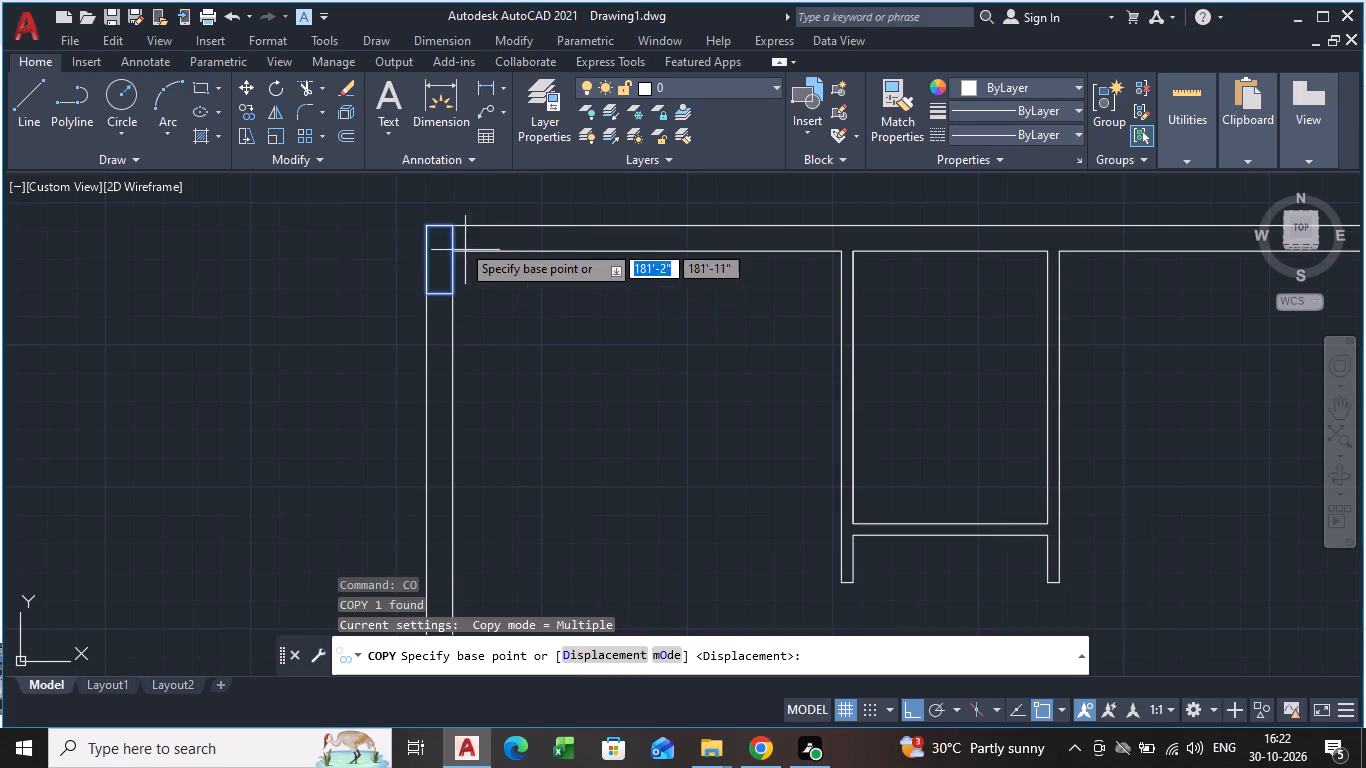
{"action": "left_click", "coordinate": [454, 225]}
{"action": "scroll", "coordinate": [447, 380], "scroll_direction": "down", "scroll_amount": 3}
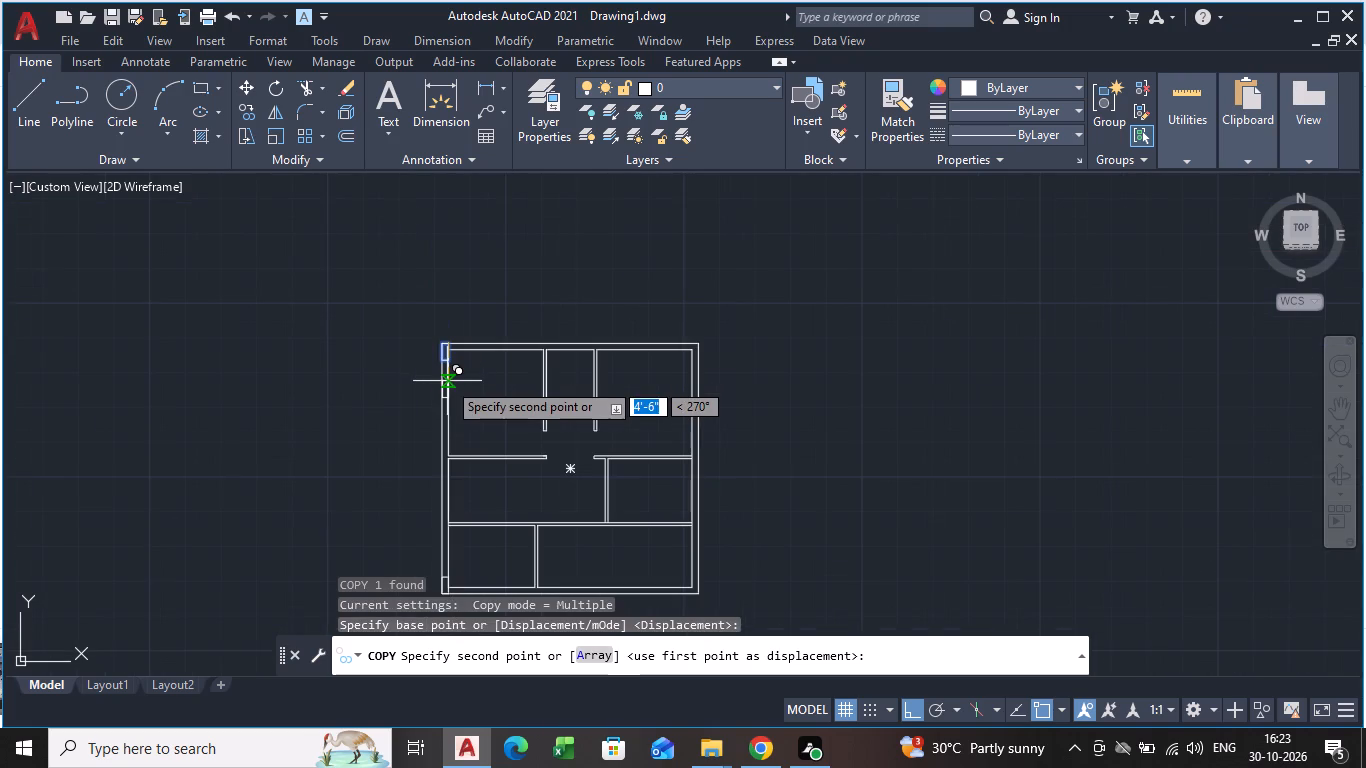
{"action": "middle_click_drag", "start_coordinate": [447, 381], "coordinate": [462, 274]}
{"action": "scroll", "coordinate": [460, 345], "scroll_direction": "up", "scroll_amount": 6}
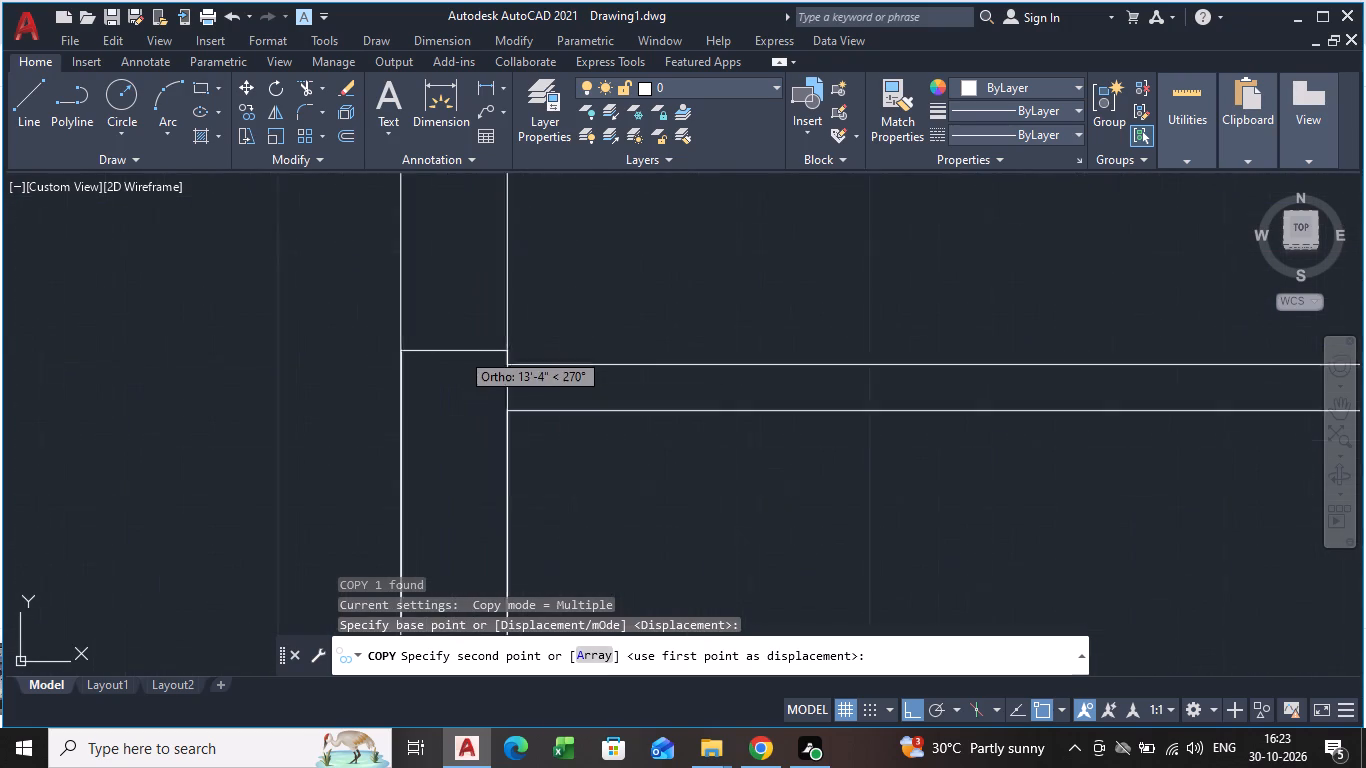
{"action": "scroll", "coordinate": [460, 351], "scroll_direction": "up", "scroll_amount": 1}
{"action": "scroll", "coordinate": [461, 356], "scroll_direction": "down", "scroll_amount": 4}
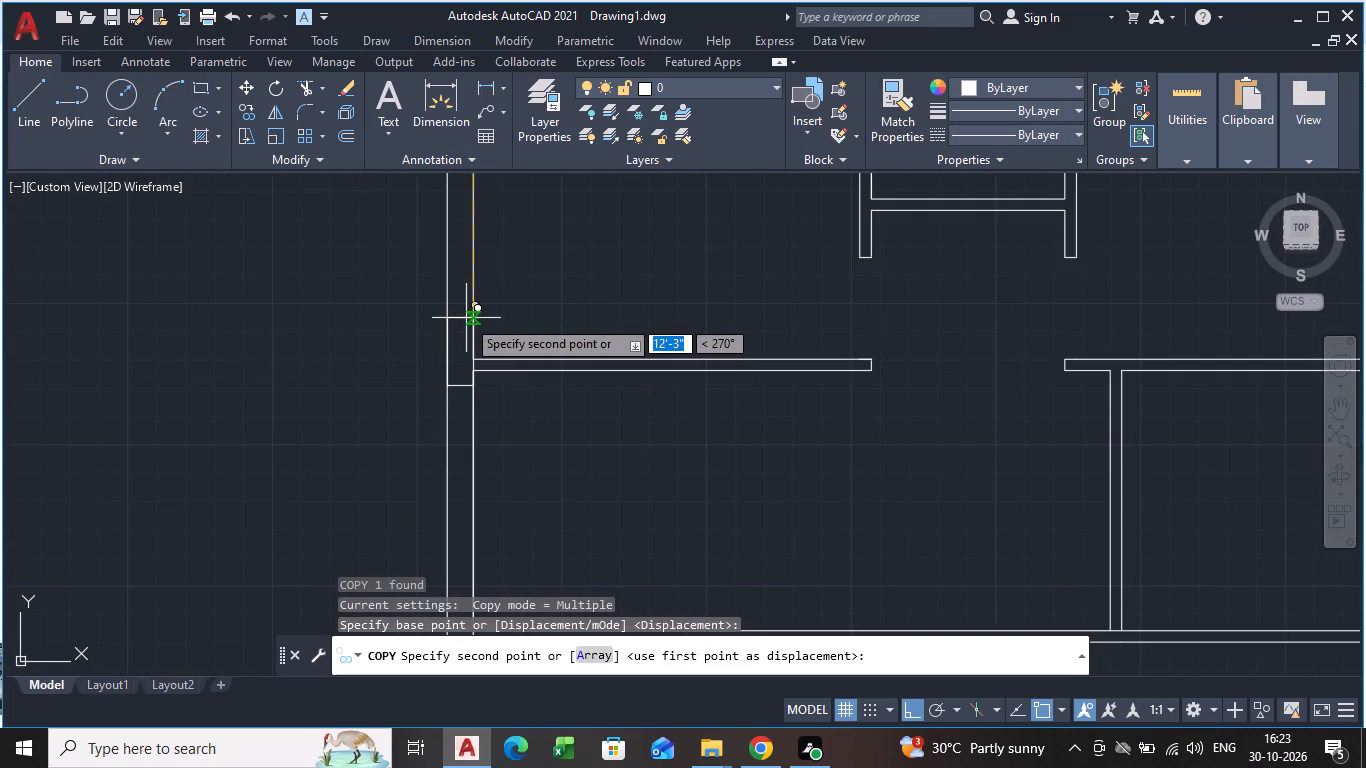
{"action": "left_click", "coordinate": [465, 331]}
Place another copy of the column on the left outer wall at the lower horizontal partition, about 21' below the original.
{"action": "scroll", "coordinate": [475, 452], "scroll_direction": "down", "scroll_amount": 3}
{"action": "middle_click_drag", "start_coordinate": [475, 452], "coordinate": [491, 320]}
{"action": "scroll", "coordinate": [483, 389], "scroll_direction": "up", "scroll_amount": 3}
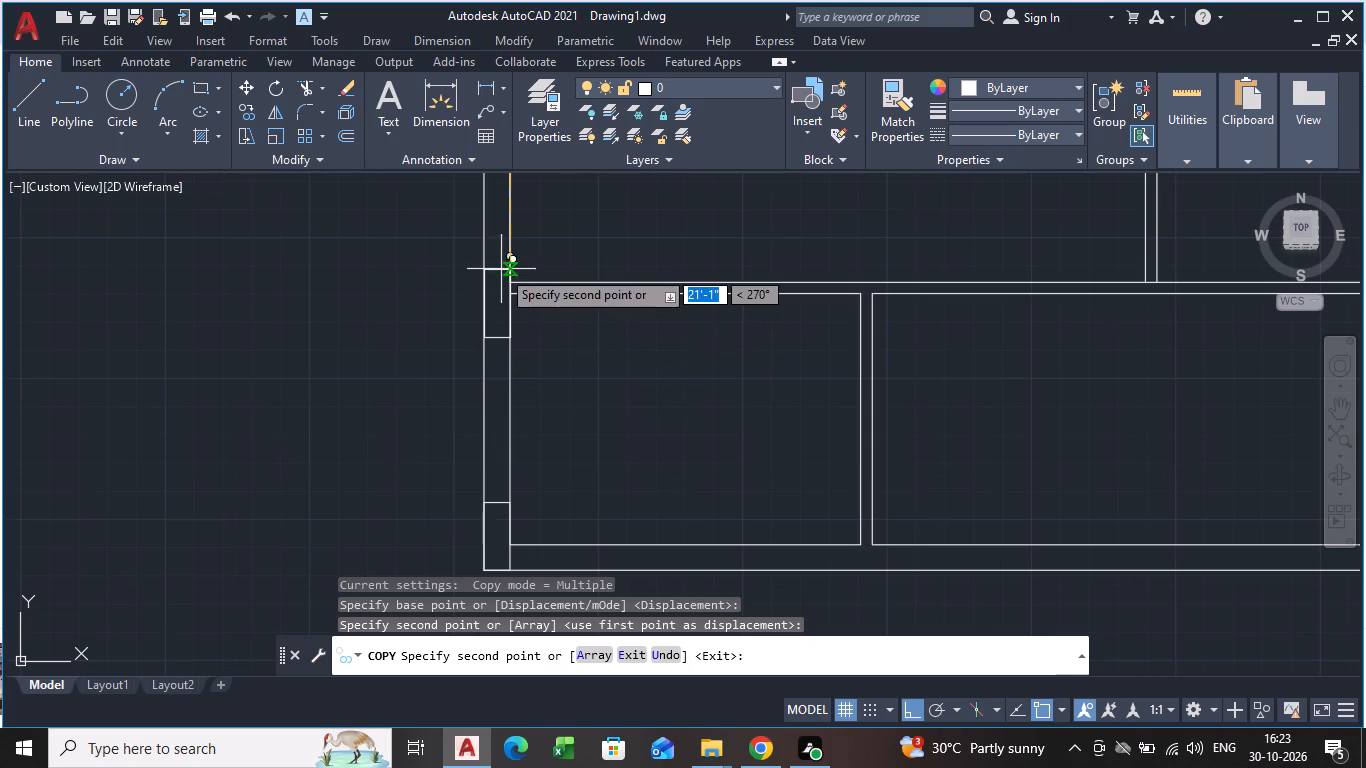
{"action": "left_click", "coordinate": [502, 265]}
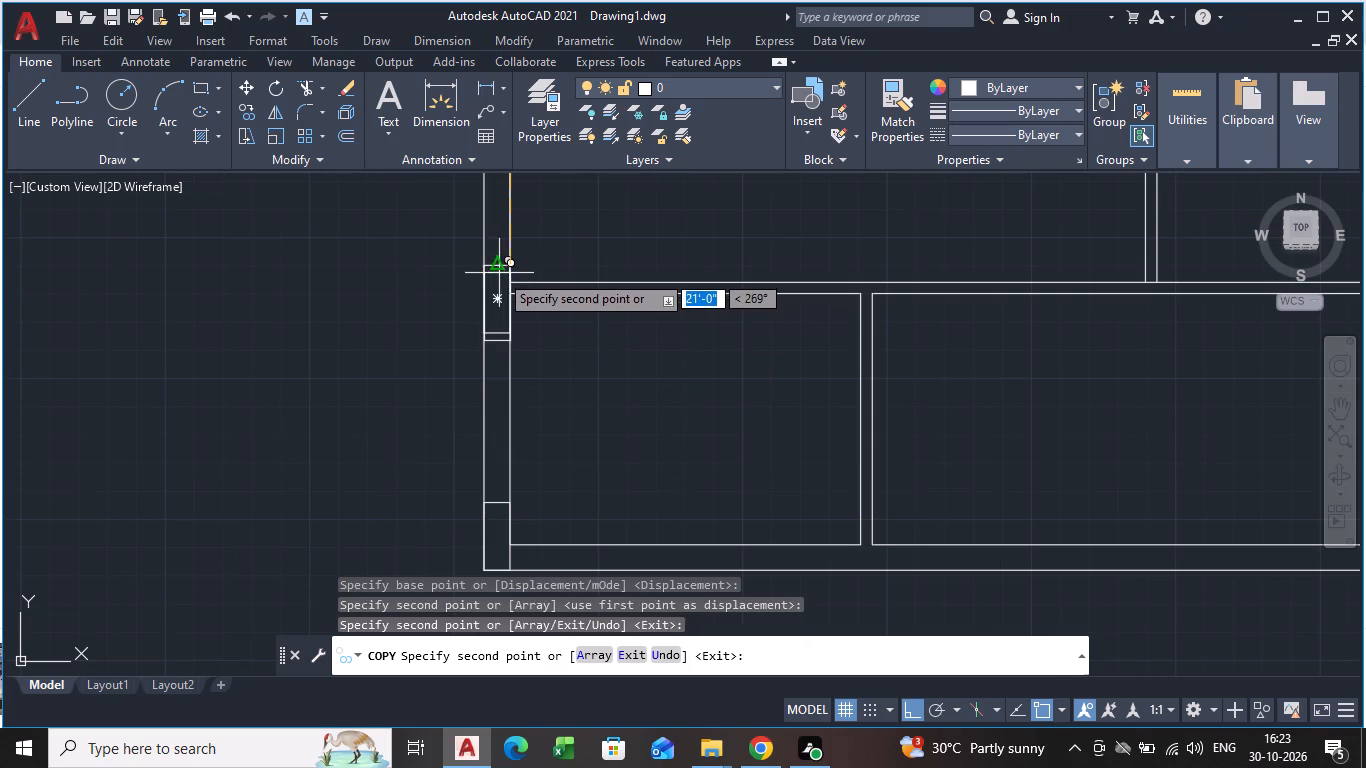
{"action": "key", "text": "Escape"}
Examine the column placements along the left outer wall against the partitions and the overall floor plan.
{"action": "scroll", "coordinate": [495, 356], "scroll_direction": "down", "scroll_amount": 3}
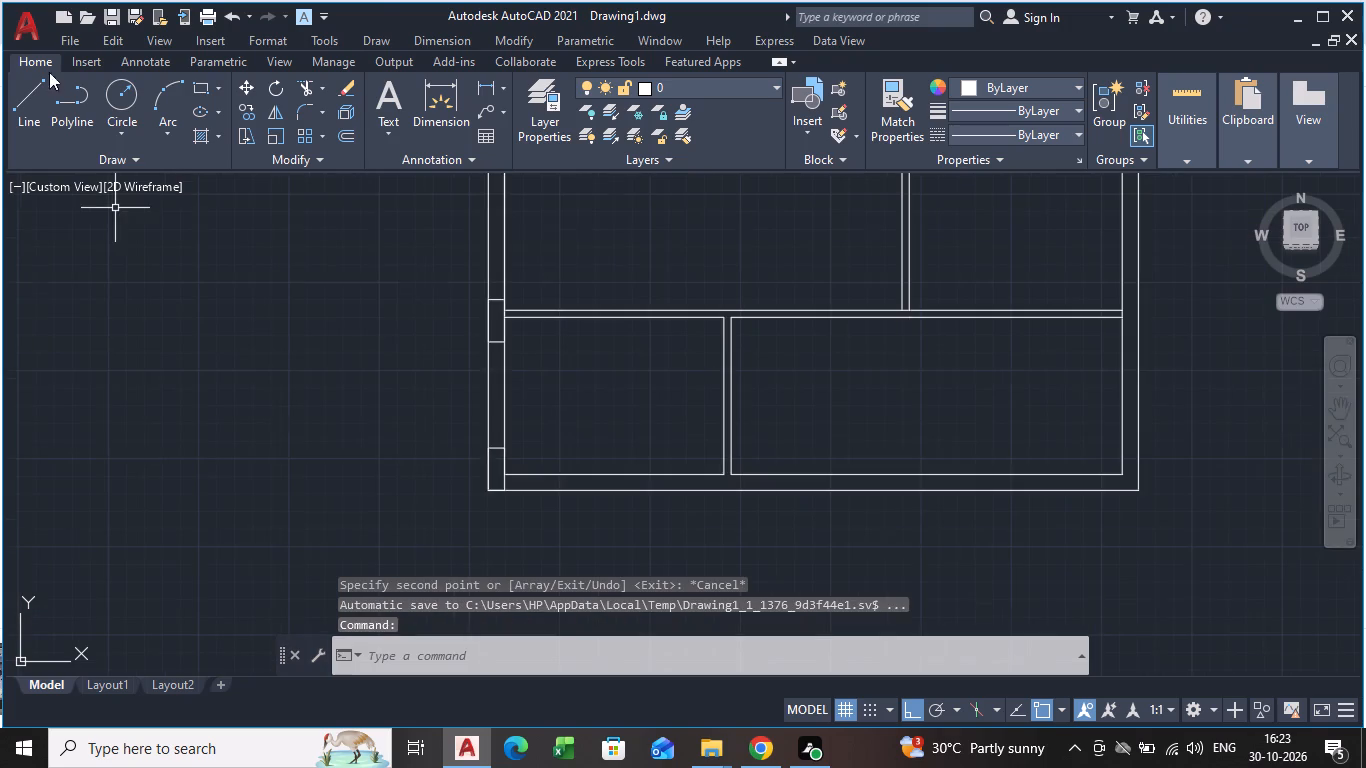
{"action": "scroll", "coordinate": [519, 385], "scroll_direction": "down", "scroll_amount": 2}
{"action": "middle_click_drag", "start_coordinate": [519, 385], "coordinate": [470, 401]}
{"action": "scroll", "coordinate": [470, 407], "scroll_direction": "up", "scroll_amount": 1}
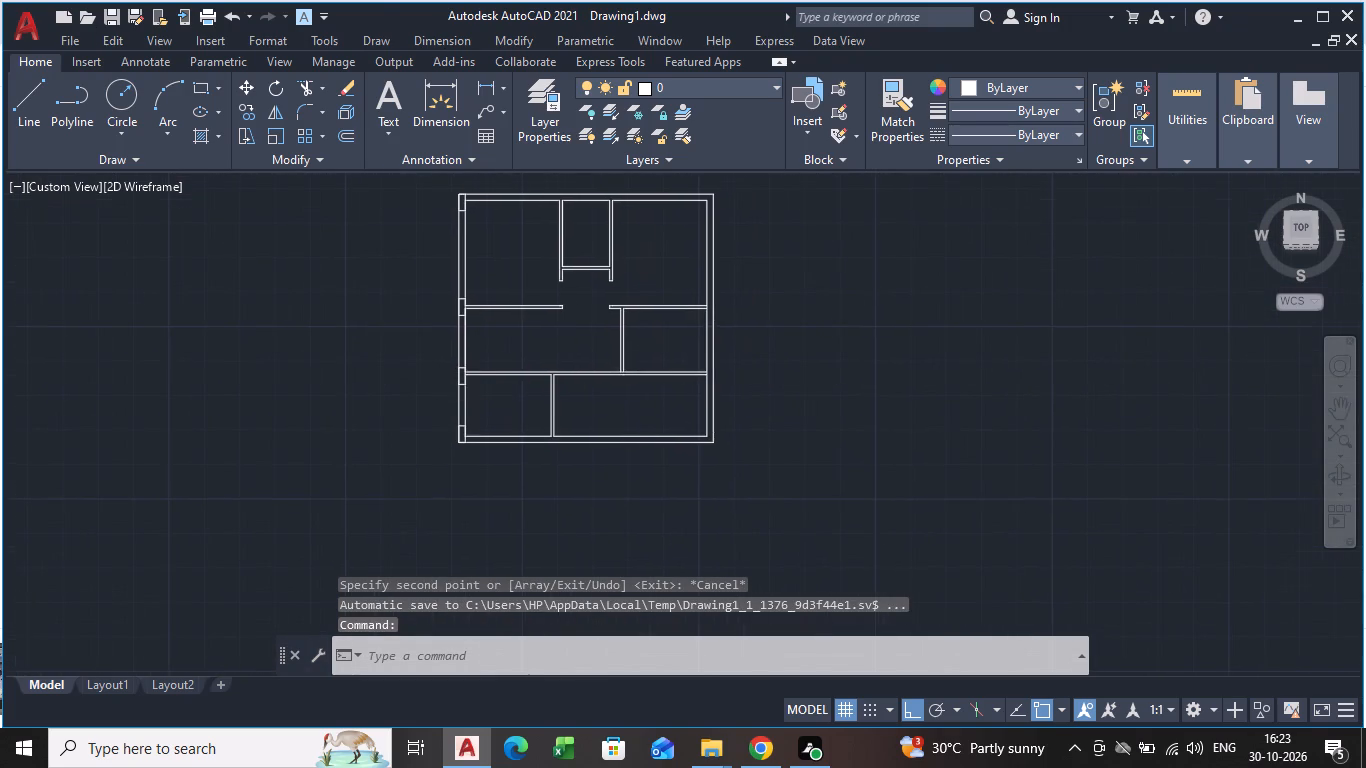
{"action": "scroll", "coordinate": [470, 407], "scroll_direction": "up", "scroll_amount": 1}
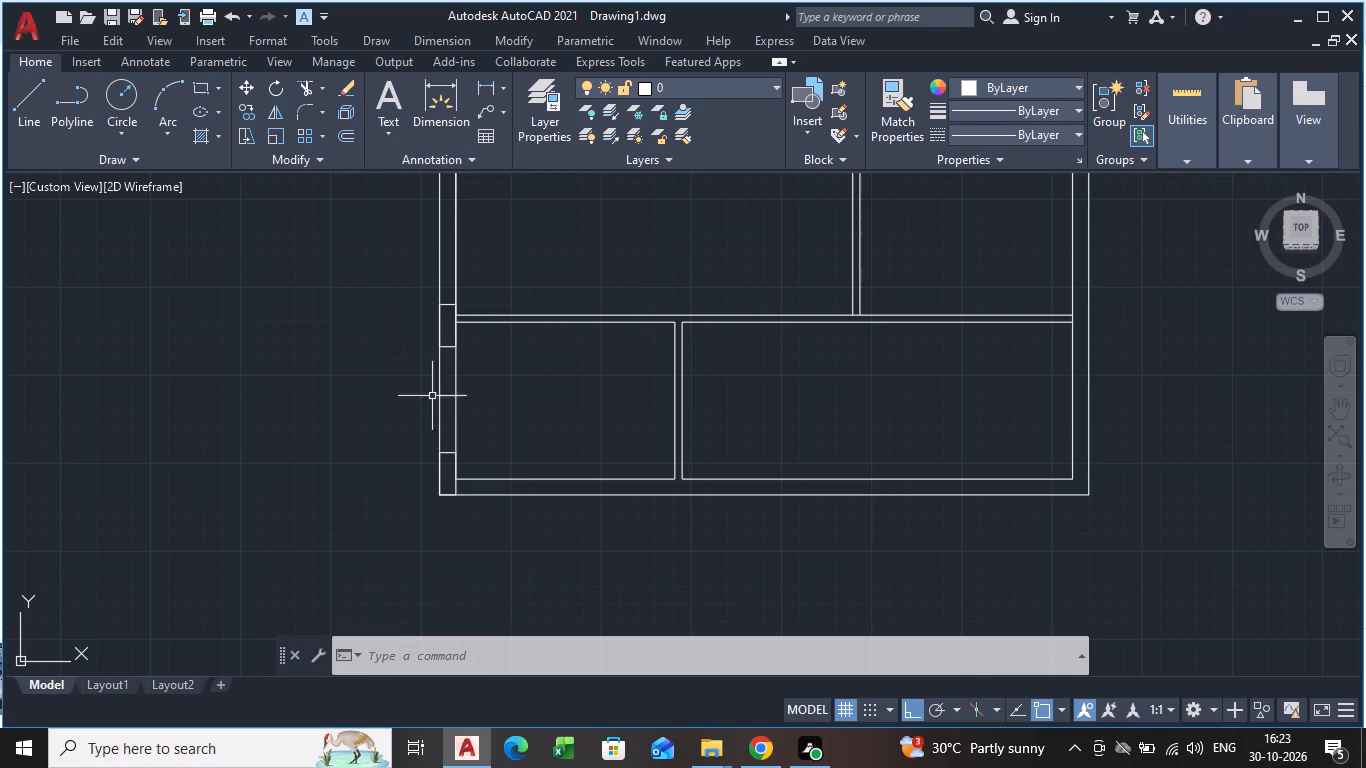
{"action": "scroll", "coordinate": [519, 308], "scroll_direction": "down", "scroll_amount": 3}
{"action": "middle_click_drag", "start_coordinate": [507, 344], "coordinate": [507, 375]}
{"action": "scroll", "coordinate": [504, 292], "scroll_direction": "up", "scroll_amount": 2}
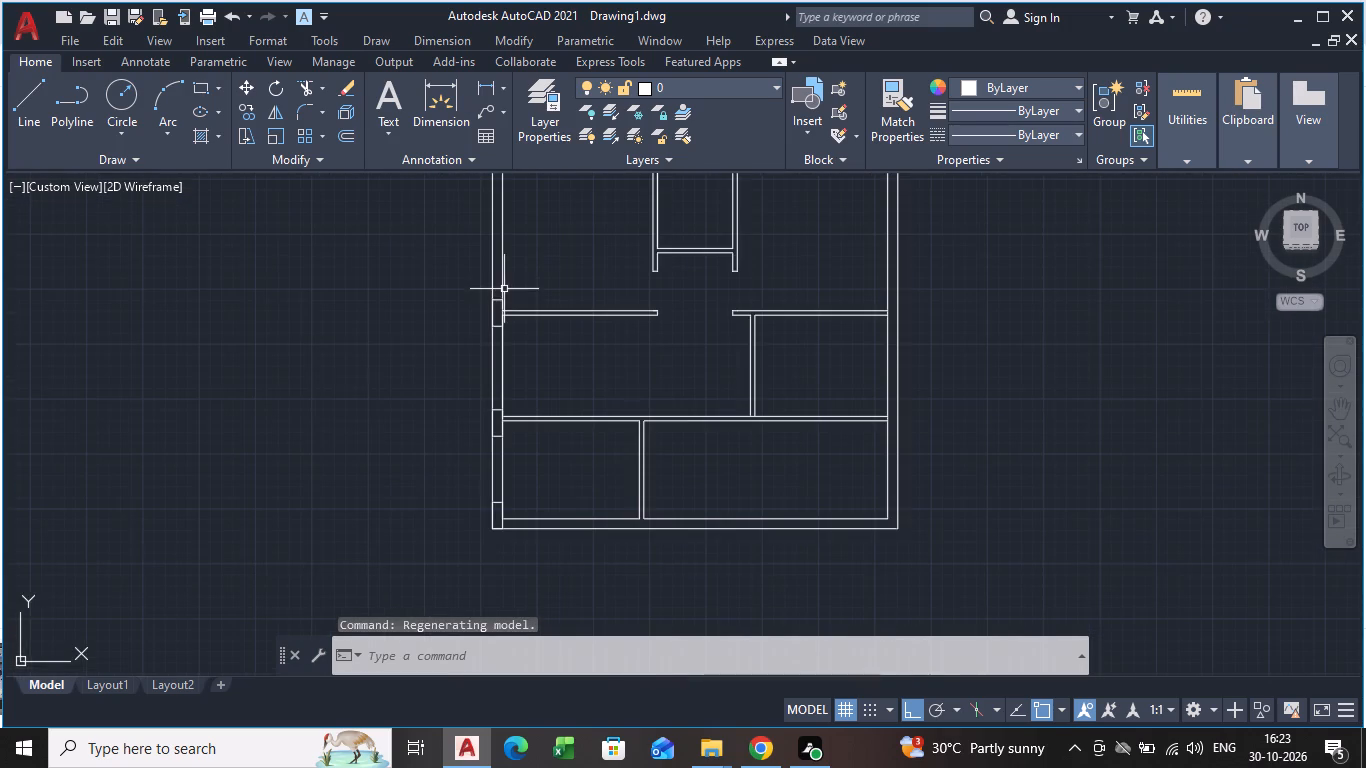
{"action": "scroll", "coordinate": [504, 289], "scroll_direction": "up", "scroll_amount": 1}
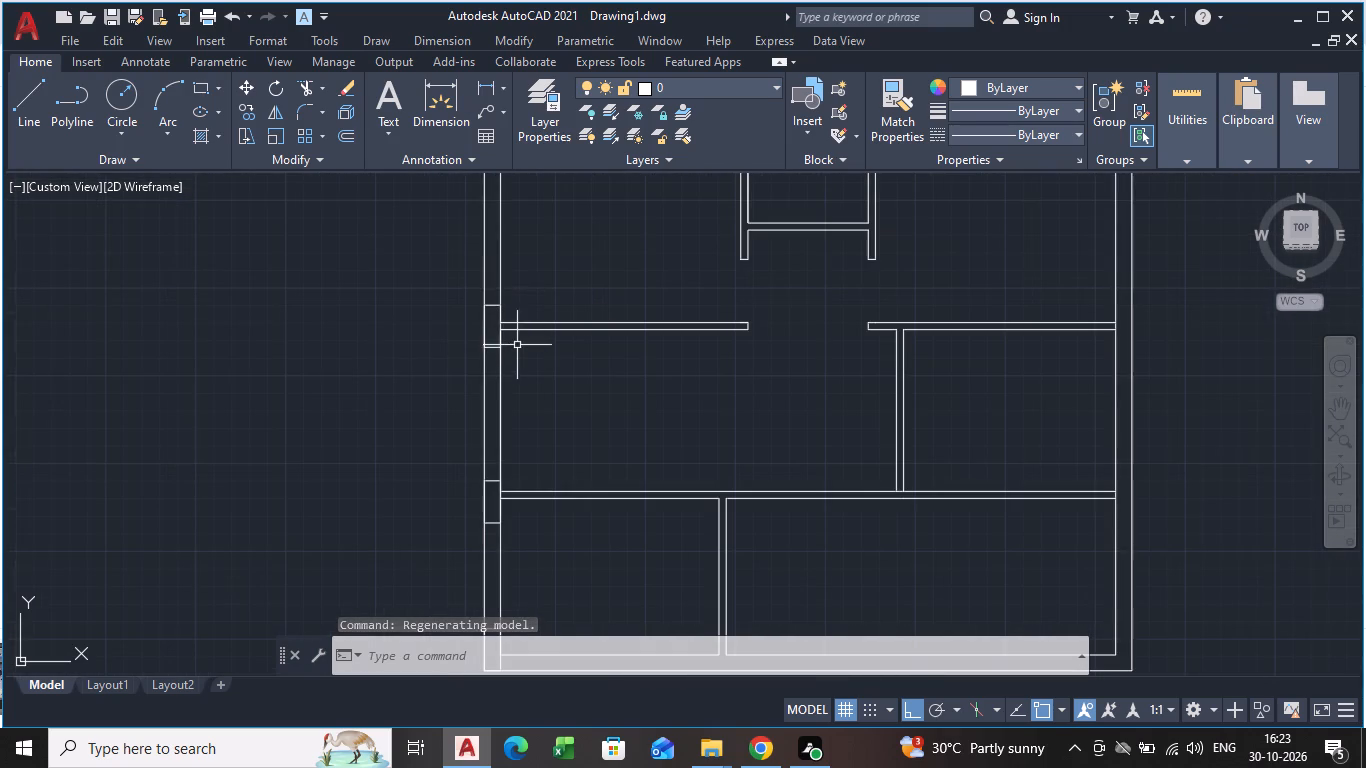
{"action": "scroll", "coordinate": [522, 335], "scroll_direction": "down", "scroll_amount": 1}
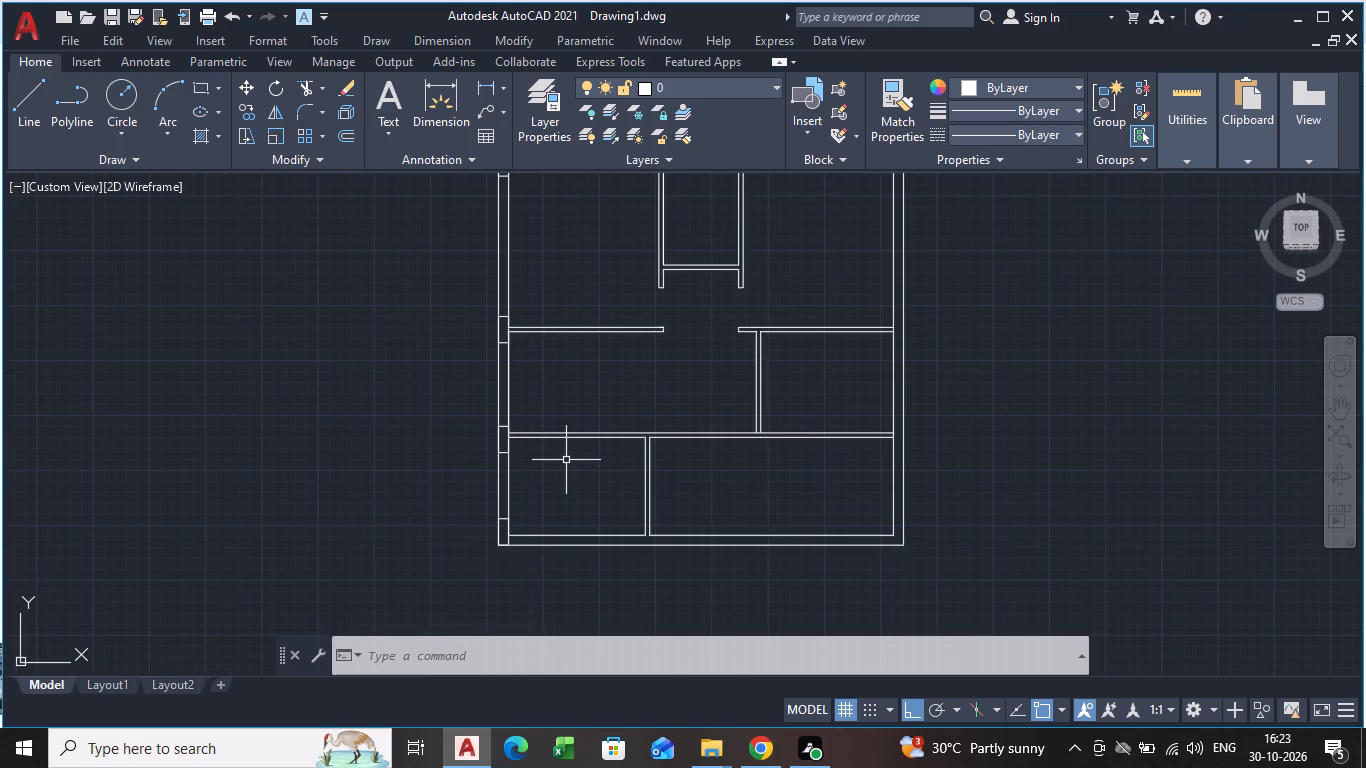
{"action": "scroll", "coordinate": [651, 418], "scroll_direction": "down", "scroll_amount": 1}
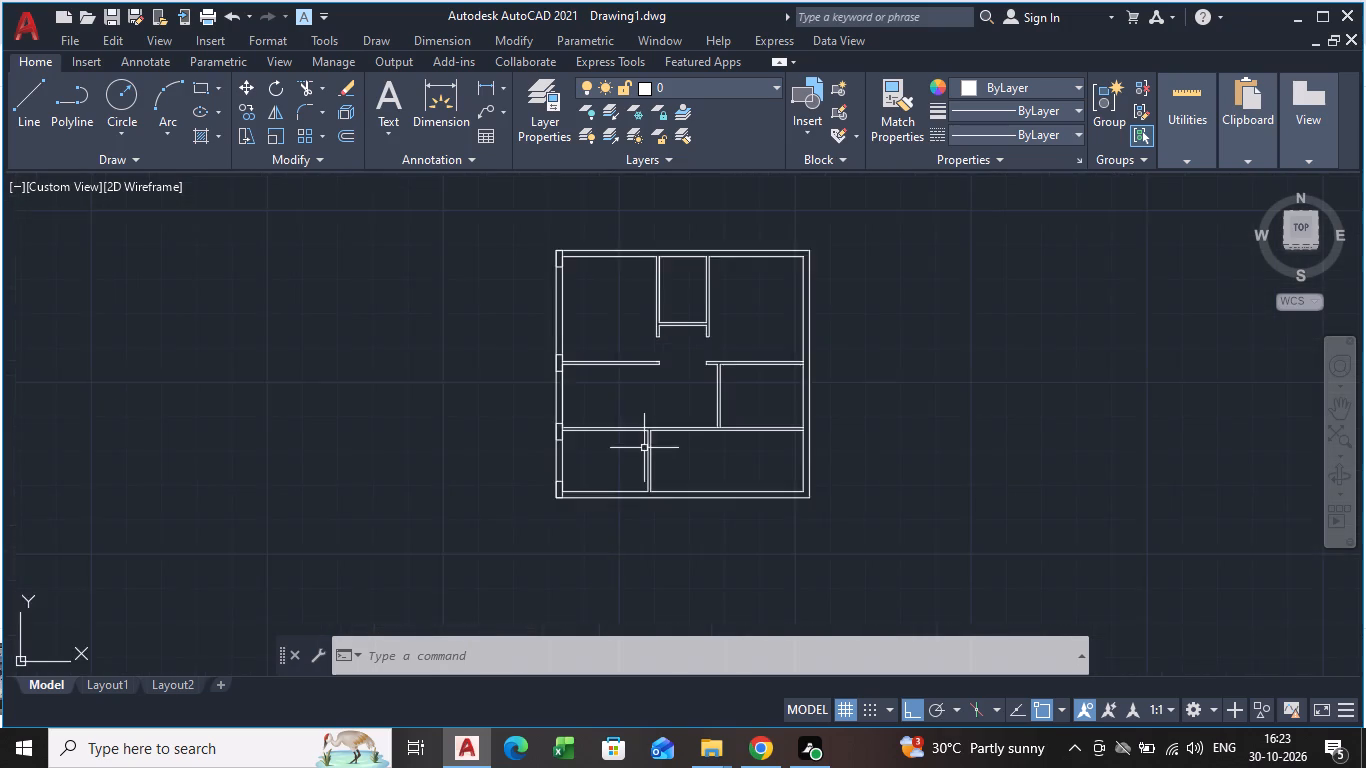
{"action": "middle_click_drag", "start_coordinate": [639, 455], "coordinate": [566, 467]}
{"action": "scroll", "coordinate": [499, 264], "scroll_direction": "up", "scroll_amount": 1}
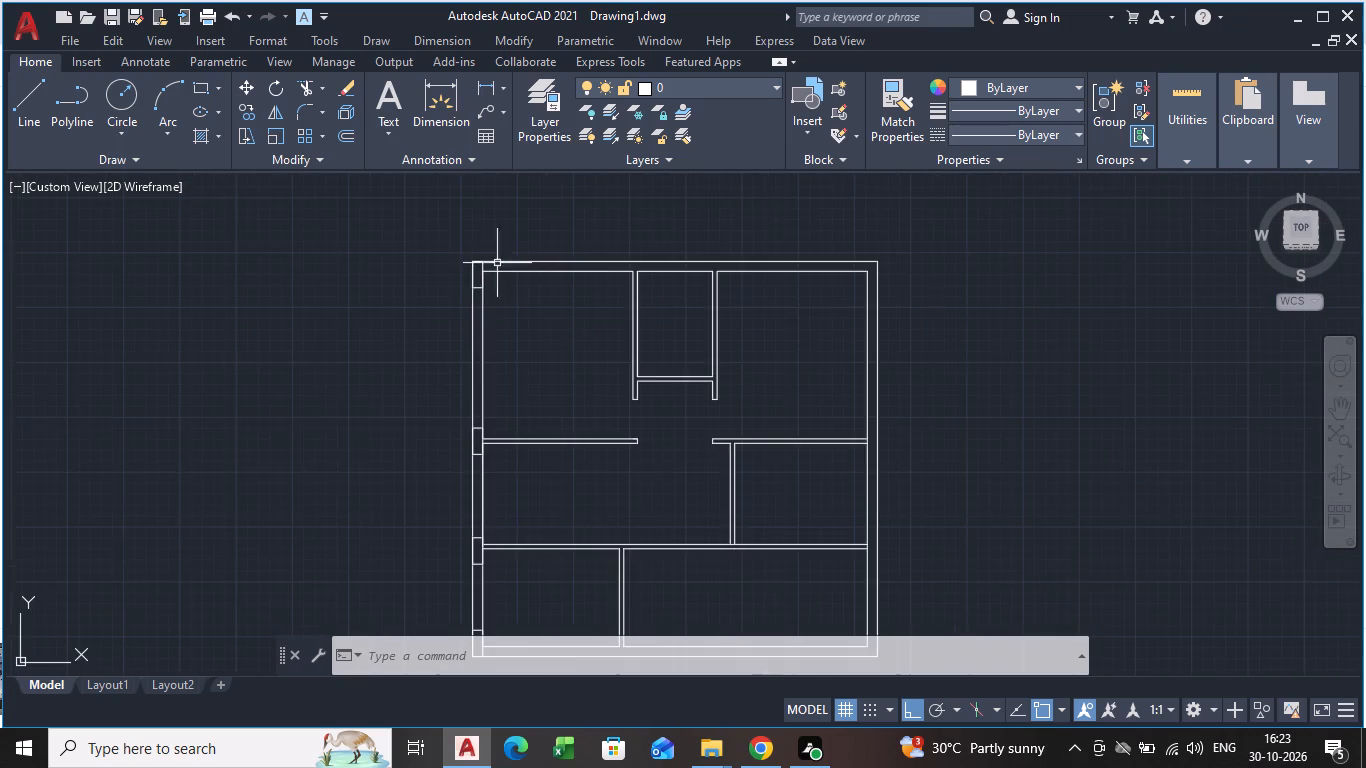
Mirror the four left-wall columns onto the right outer wall about the plan's vertical centre line, keeping the originals.
{"action": "scroll", "coordinate": [511, 421], "scroll_direction": "down", "scroll_amount": 1}
{"action": "middle_click_drag", "start_coordinate": [511, 421], "coordinate": [512, 329]}
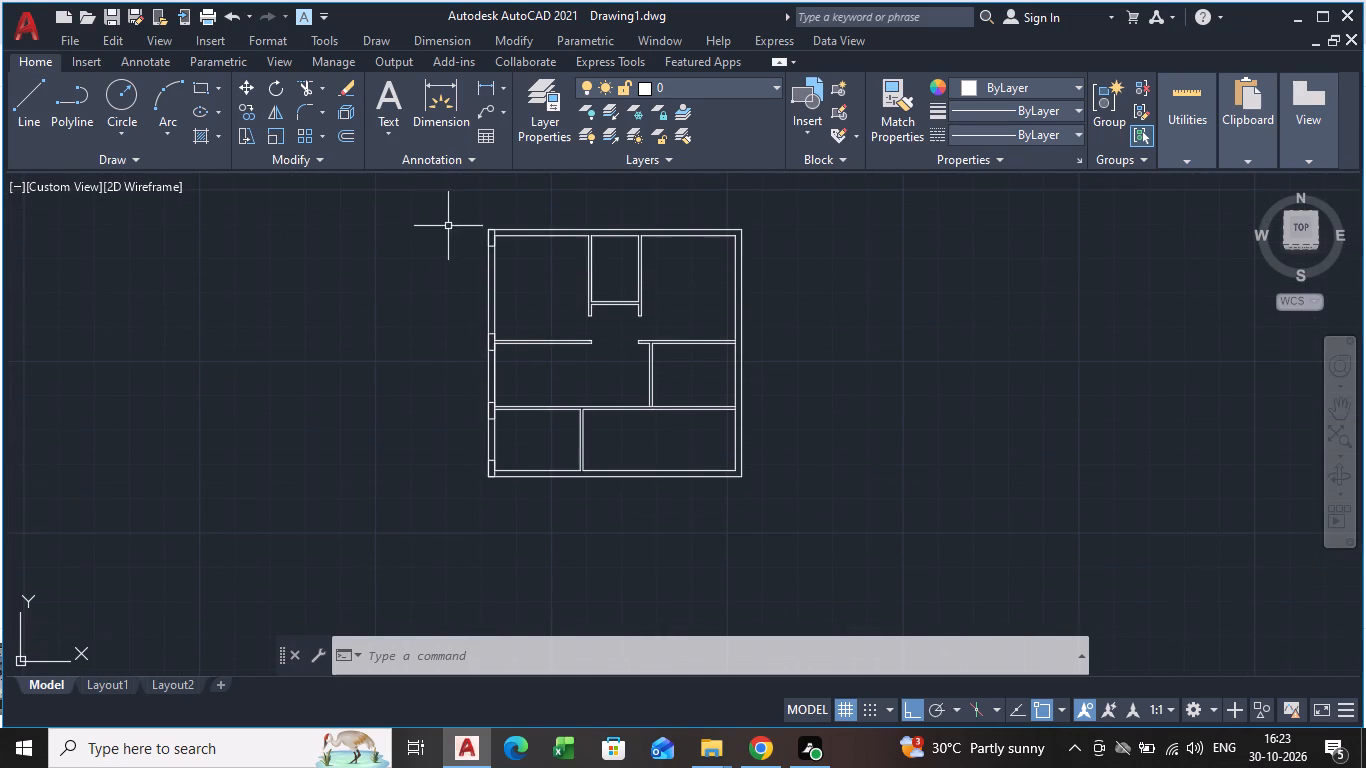
{"action": "left_click", "coordinate": [465, 211]}
{"action": "left_click", "coordinate": [507, 520]}
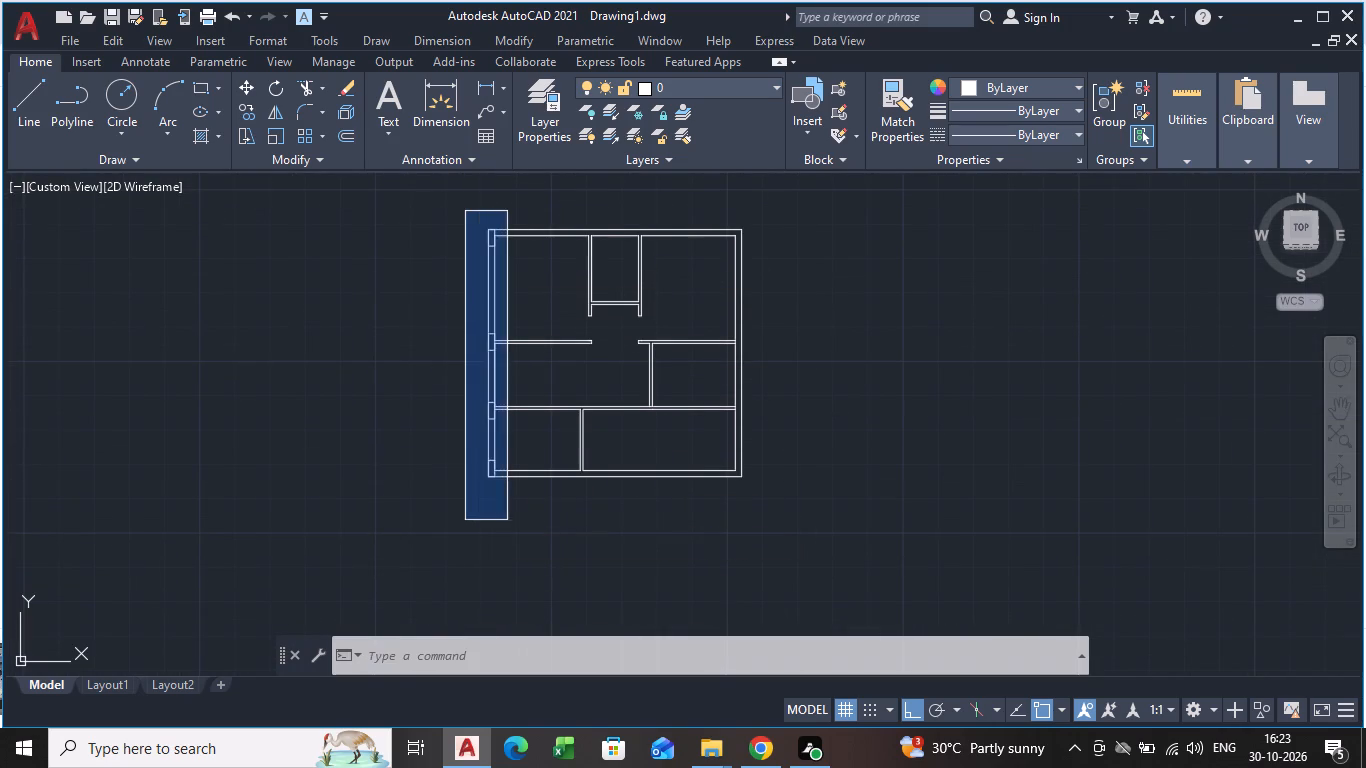
{"action": "type", "text": "MI"}
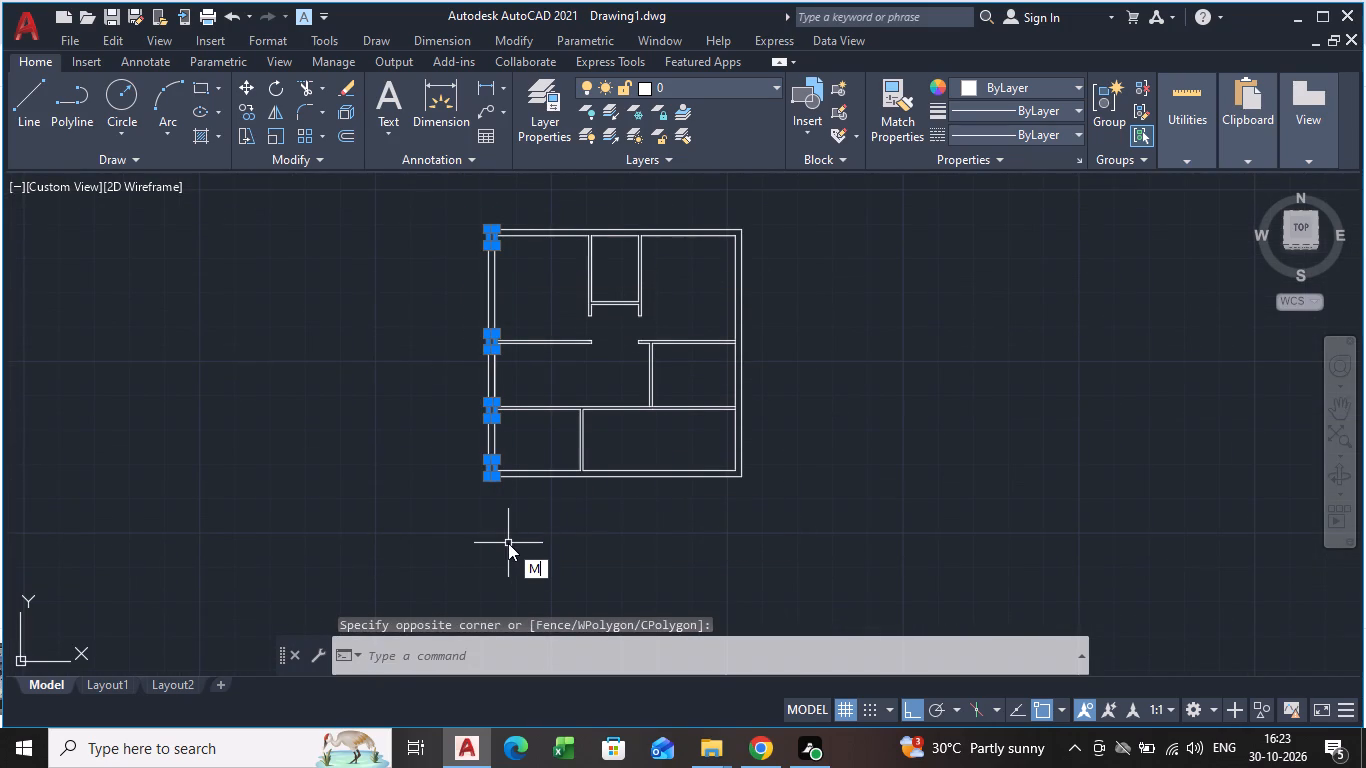
{"action": "key", "text": "Return"}
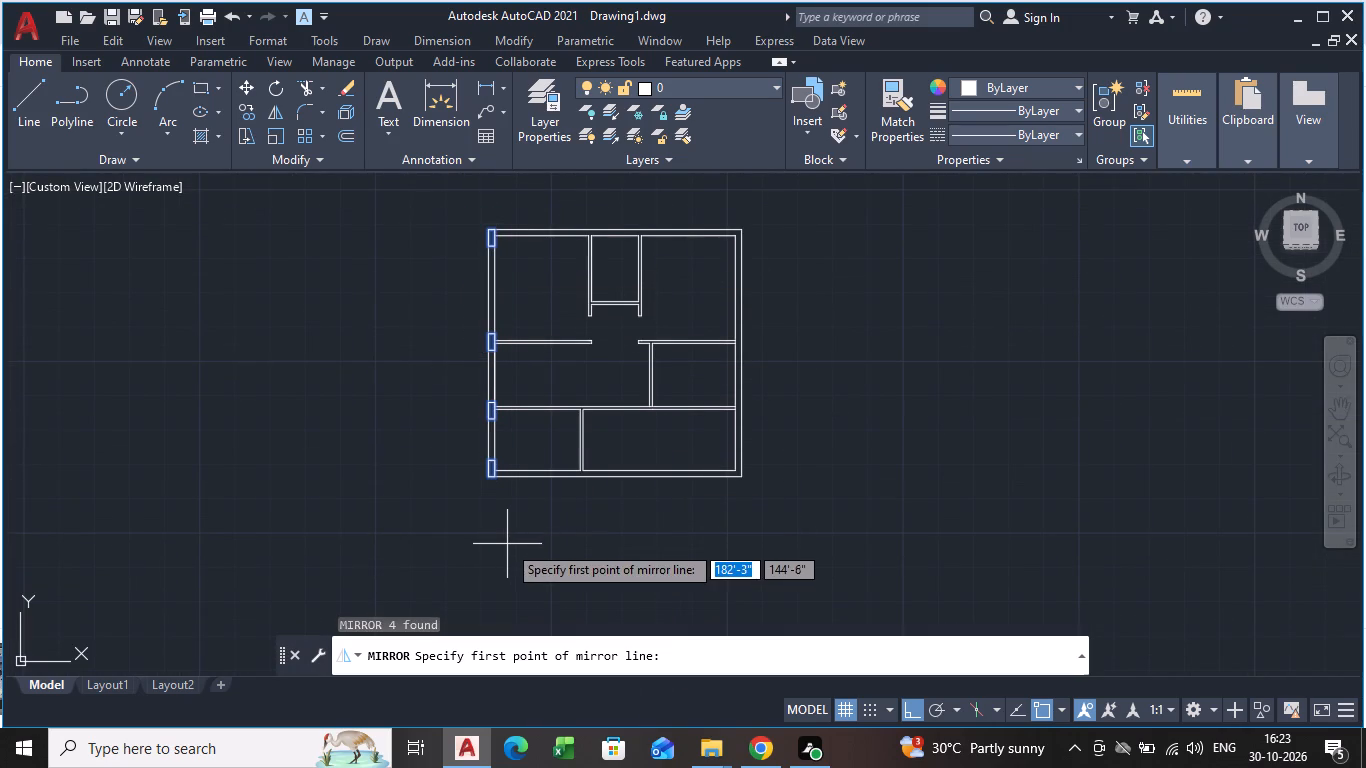
{"action": "left_click", "coordinate": [615, 228]}
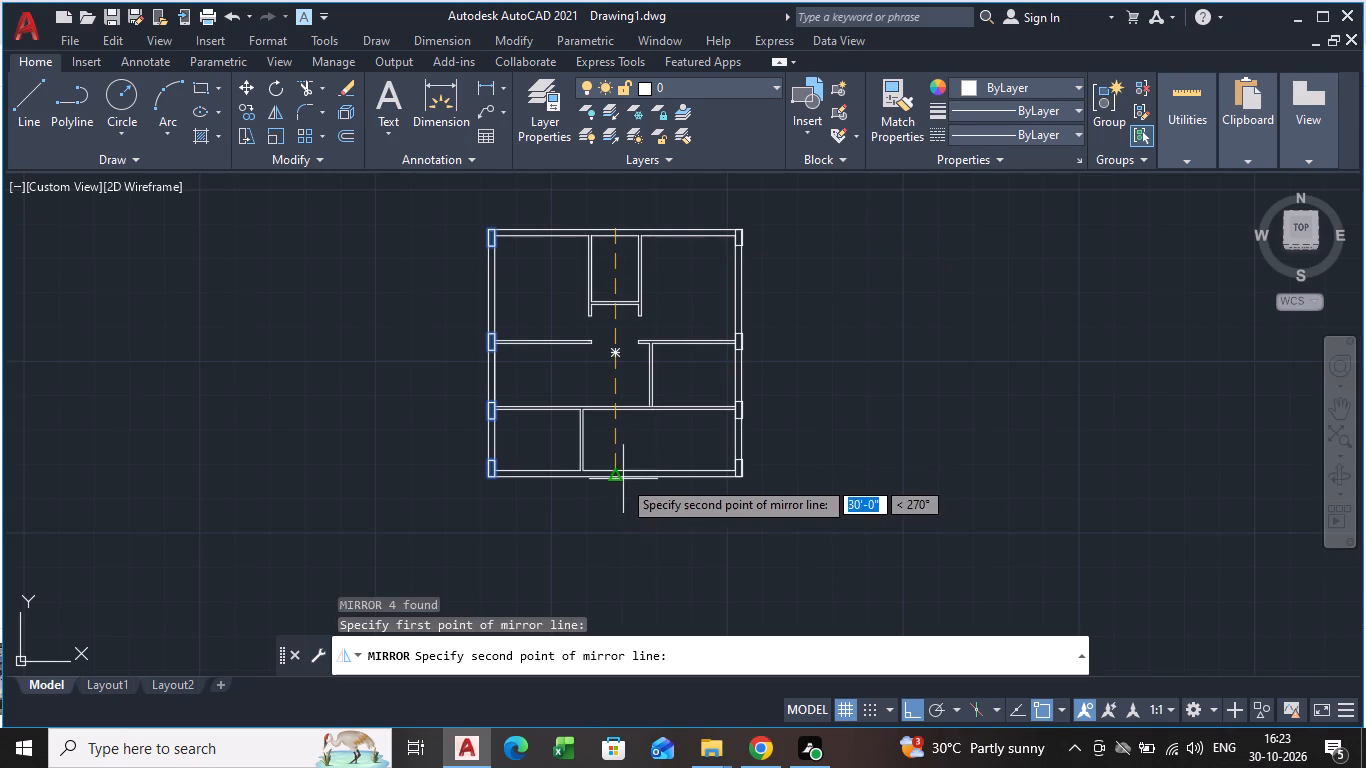
{"action": "left_click", "coordinate": [621, 478]}
{"action": "left_click_drag", "start_coordinate": [678, 557], "coordinate": [621, 478]}
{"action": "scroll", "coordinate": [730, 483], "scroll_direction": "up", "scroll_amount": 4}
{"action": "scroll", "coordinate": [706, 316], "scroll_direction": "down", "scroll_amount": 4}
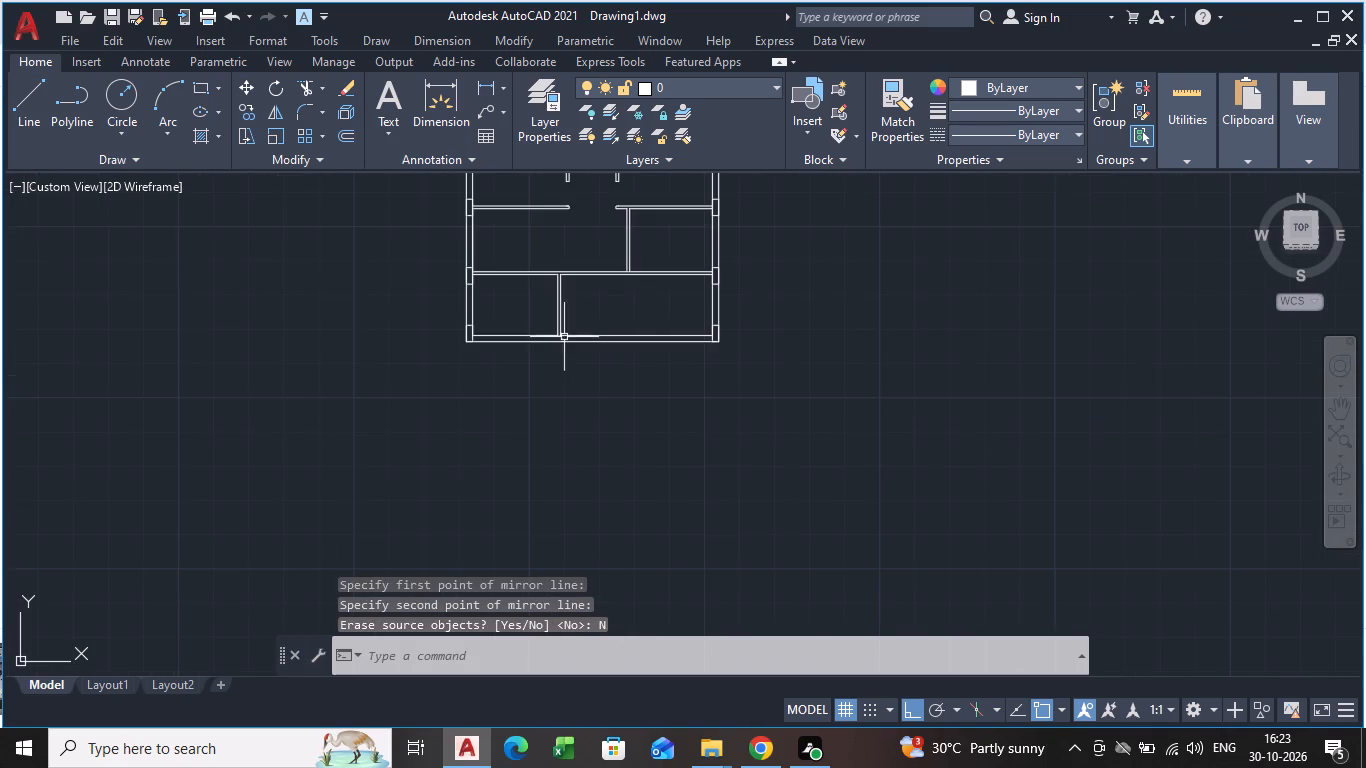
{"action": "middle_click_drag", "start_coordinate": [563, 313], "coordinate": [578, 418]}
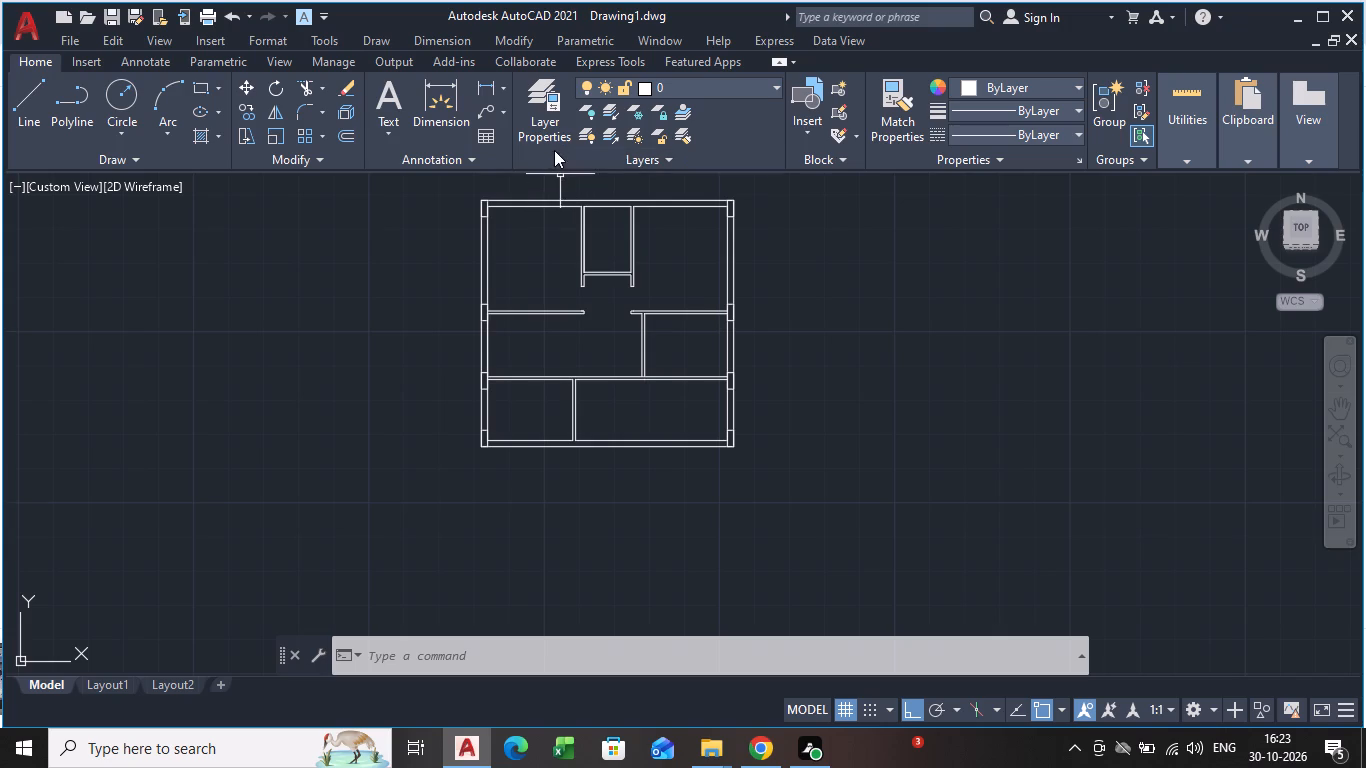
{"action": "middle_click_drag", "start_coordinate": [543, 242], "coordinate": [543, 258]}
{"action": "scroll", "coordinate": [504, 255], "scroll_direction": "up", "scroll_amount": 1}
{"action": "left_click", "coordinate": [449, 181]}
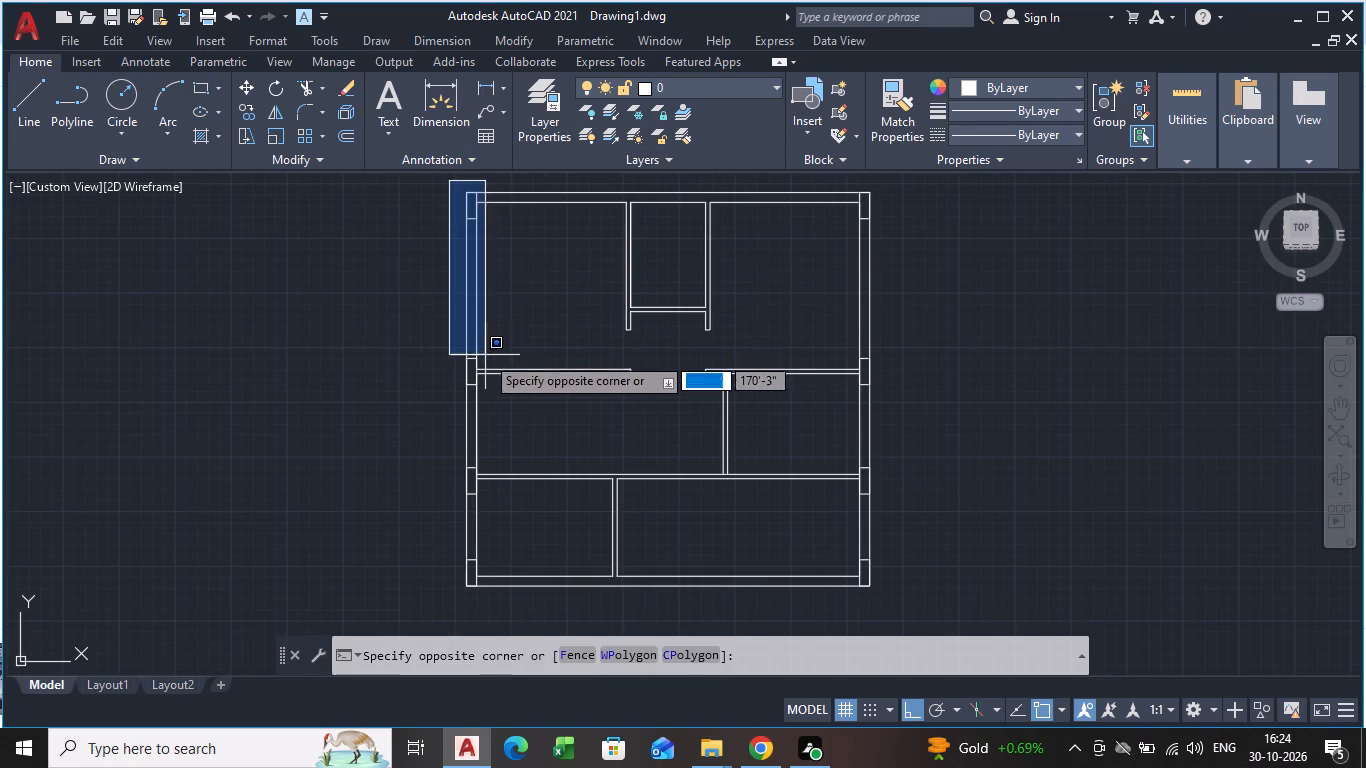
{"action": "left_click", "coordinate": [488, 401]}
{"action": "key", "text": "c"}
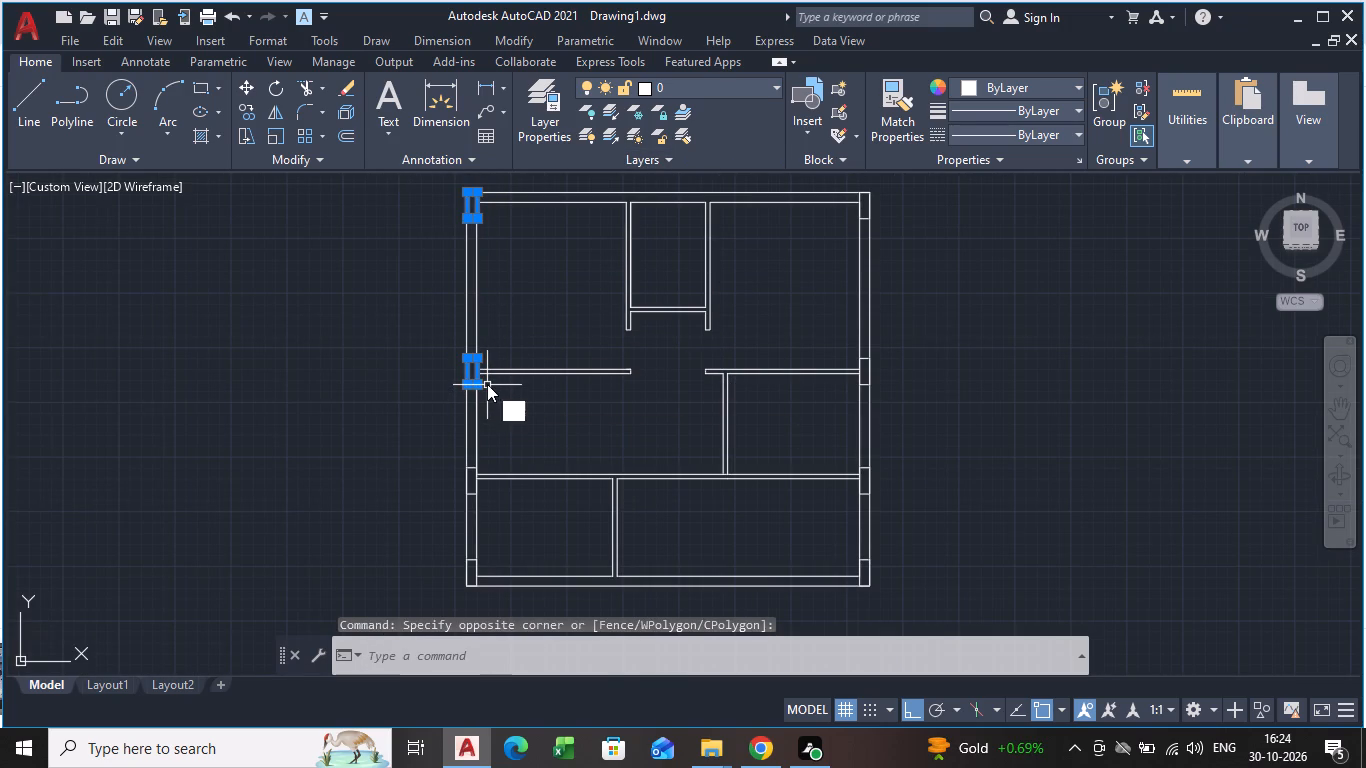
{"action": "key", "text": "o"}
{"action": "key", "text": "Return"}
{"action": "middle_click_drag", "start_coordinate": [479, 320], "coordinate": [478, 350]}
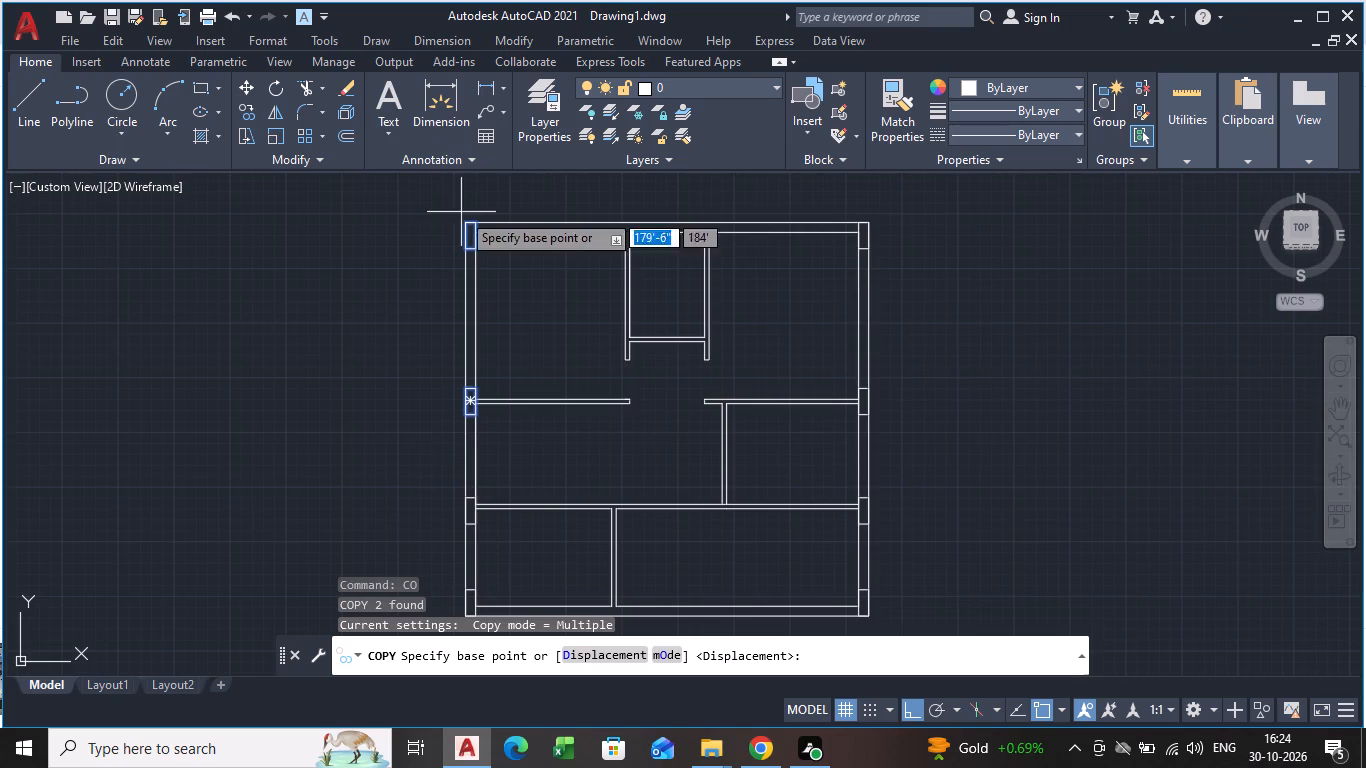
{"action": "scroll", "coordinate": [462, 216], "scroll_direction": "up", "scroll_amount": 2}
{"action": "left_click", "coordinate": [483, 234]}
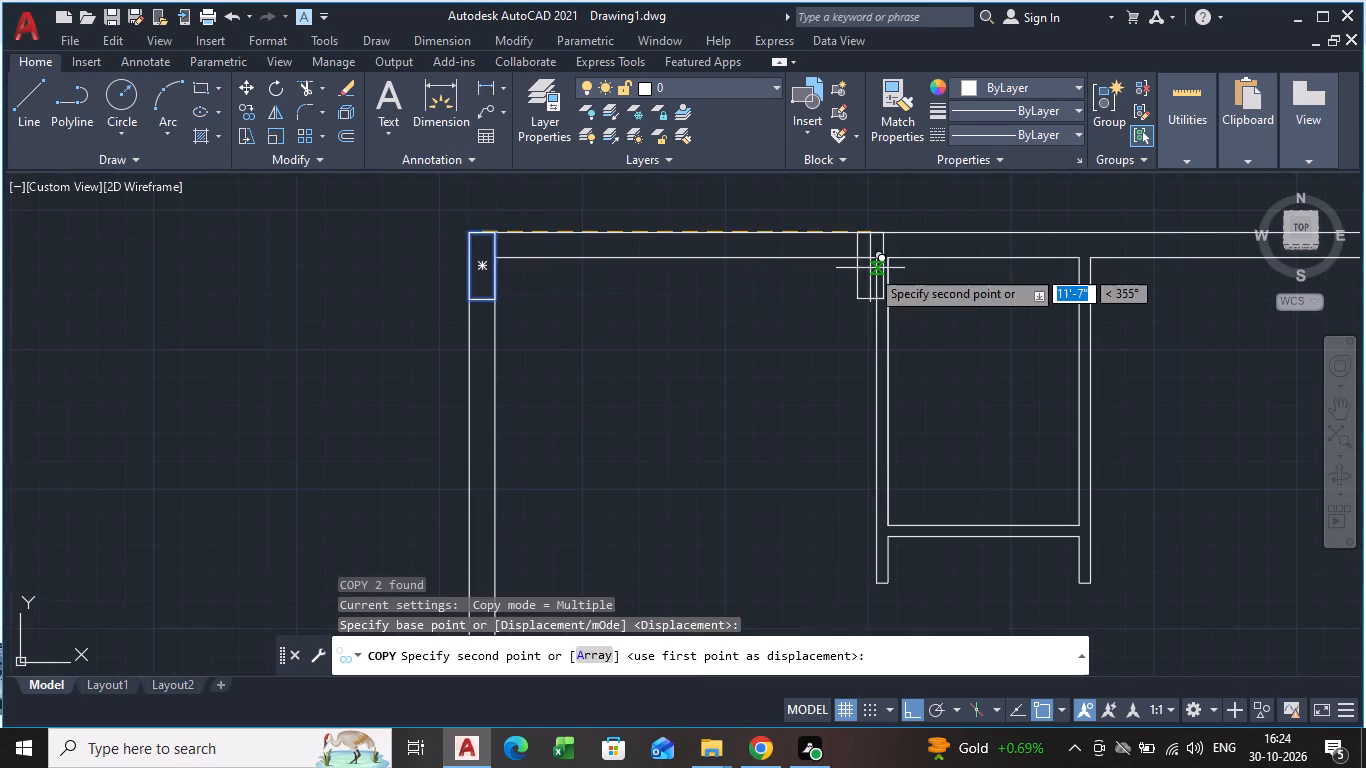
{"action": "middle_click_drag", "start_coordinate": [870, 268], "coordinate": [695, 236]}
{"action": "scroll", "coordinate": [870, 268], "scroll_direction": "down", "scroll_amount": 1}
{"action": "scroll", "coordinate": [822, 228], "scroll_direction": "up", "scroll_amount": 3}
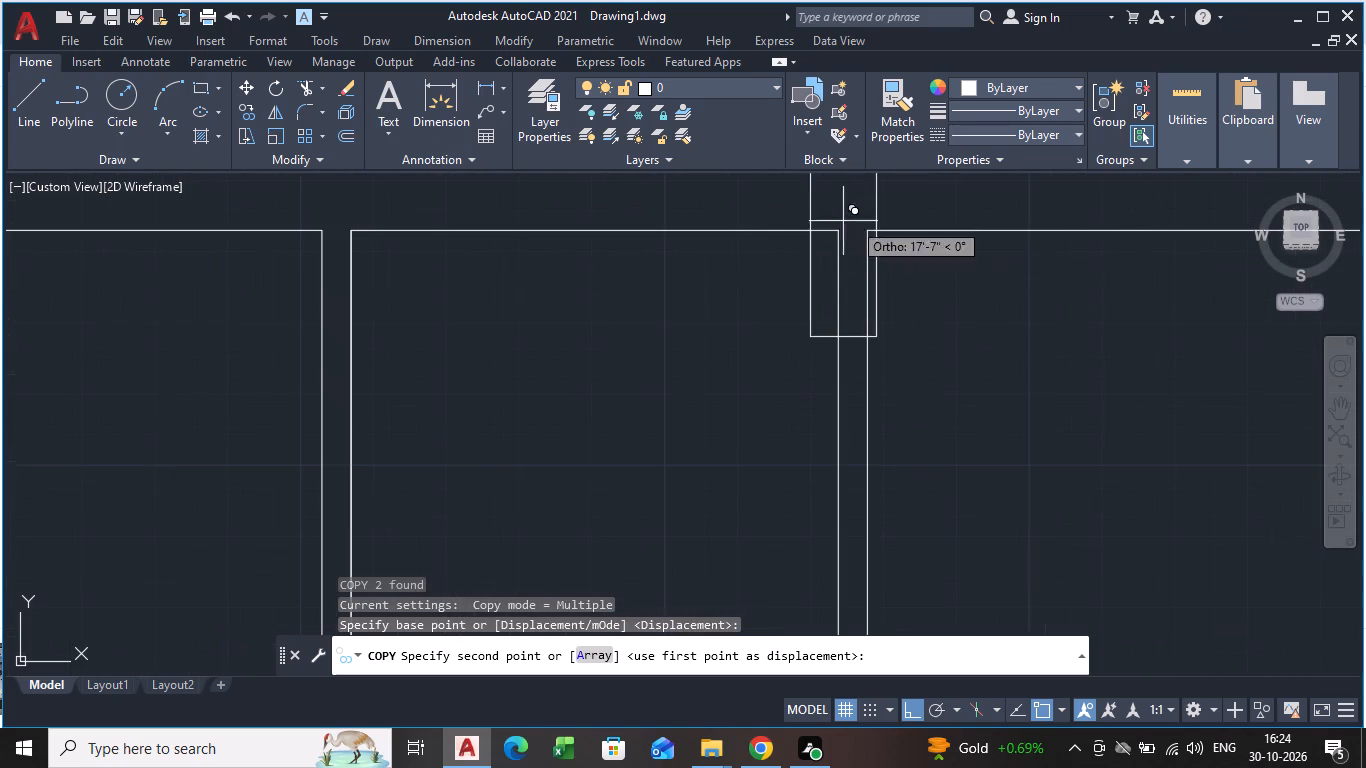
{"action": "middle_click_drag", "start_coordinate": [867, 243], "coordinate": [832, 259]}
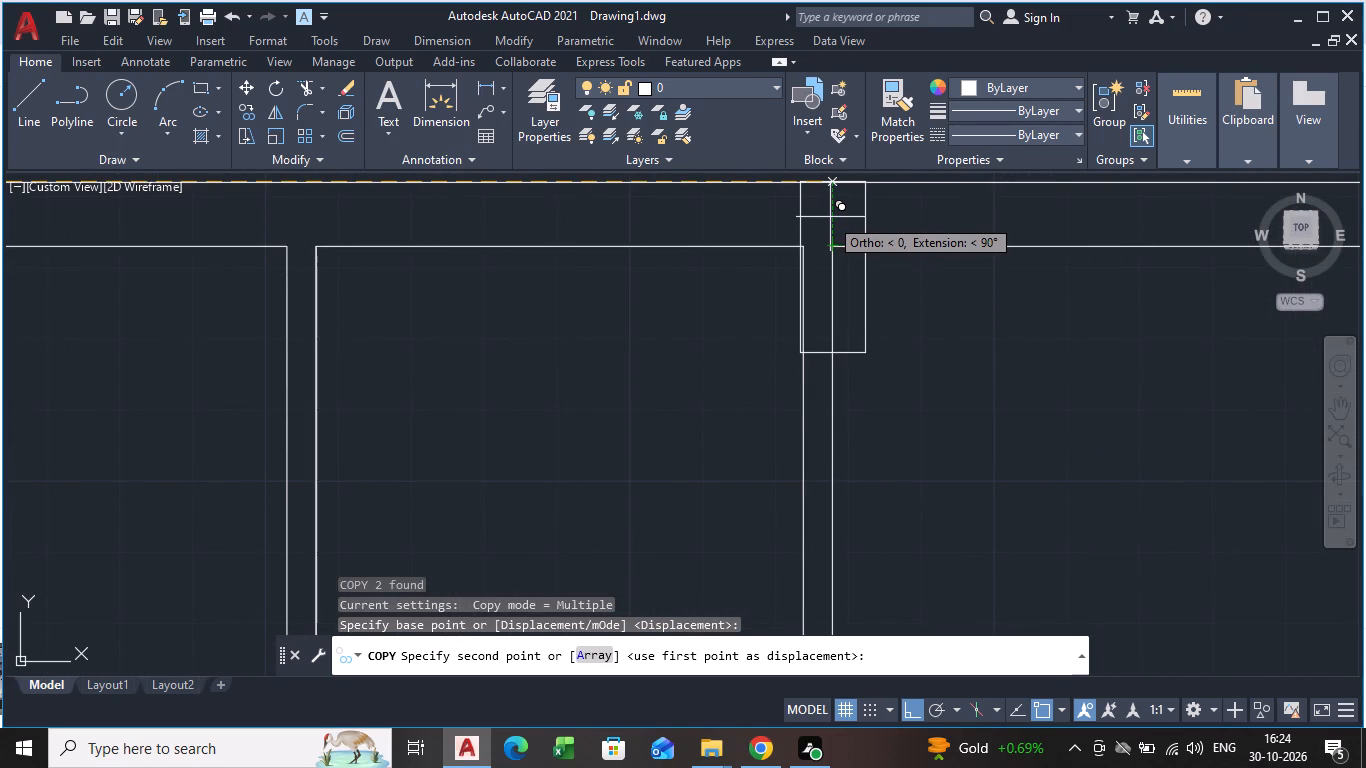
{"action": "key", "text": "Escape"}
Copy the two upper columns of the left outer wall horizontally about 17' to the right-hand partition of the small top-centre room.
{"action": "scroll", "coordinate": [484, 292], "scroll_direction": "down", "scroll_amount": 2}
{"action": "middle_click_drag", "start_coordinate": [484, 292], "coordinate": [625, 280]}
{"action": "scroll", "coordinate": [484, 292], "scroll_direction": "down", "scroll_amount": 1}
{"action": "left_click_drag", "start_coordinate": [284, 218], "coordinate": [284, 250]}
{"action": "left_click", "coordinate": [352, 580]}
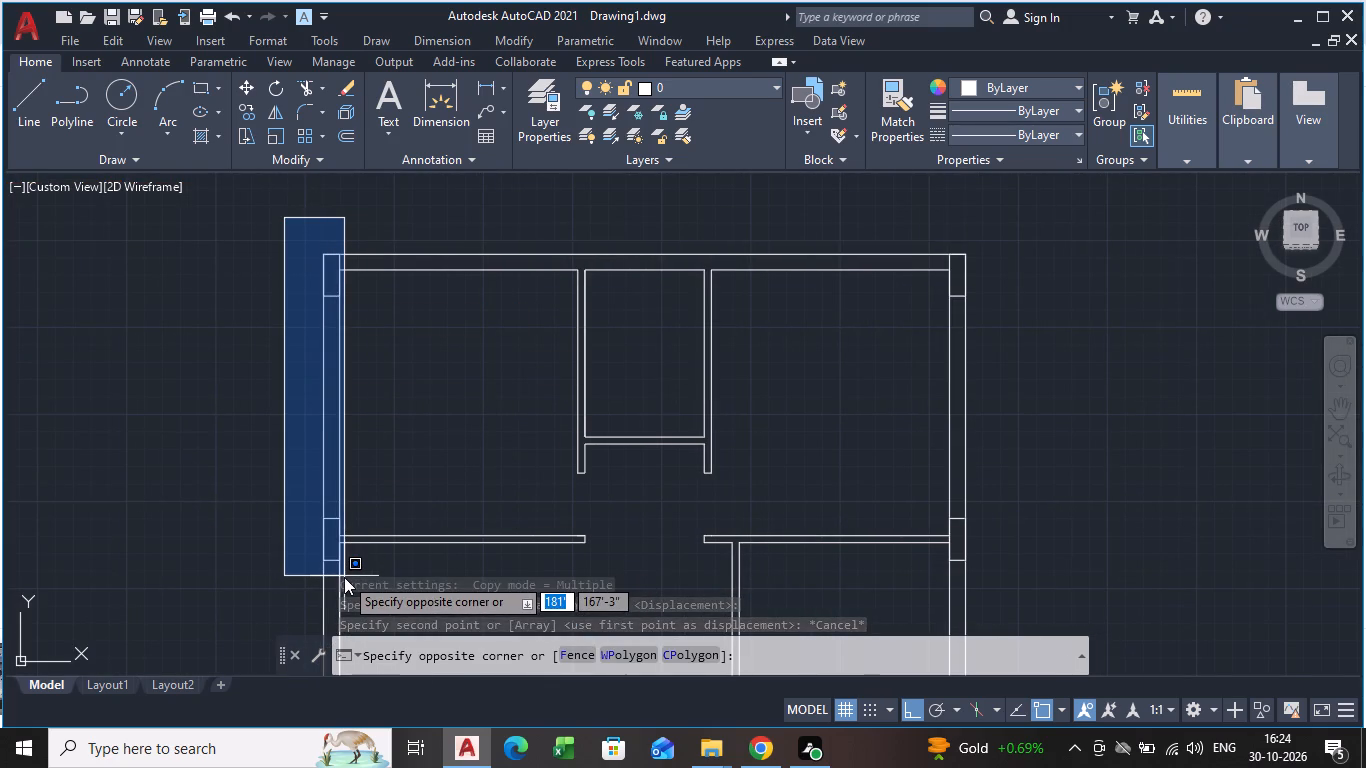
{"action": "left_click", "coordinate": [344, 578]}
{"action": "middle_click_drag", "start_coordinate": [345, 573], "coordinate": [356, 502]}
{"action": "scroll", "coordinate": [345, 568], "scroll_direction": "down", "scroll_amount": 1}
{"action": "left_click", "coordinate": [372, 523]}
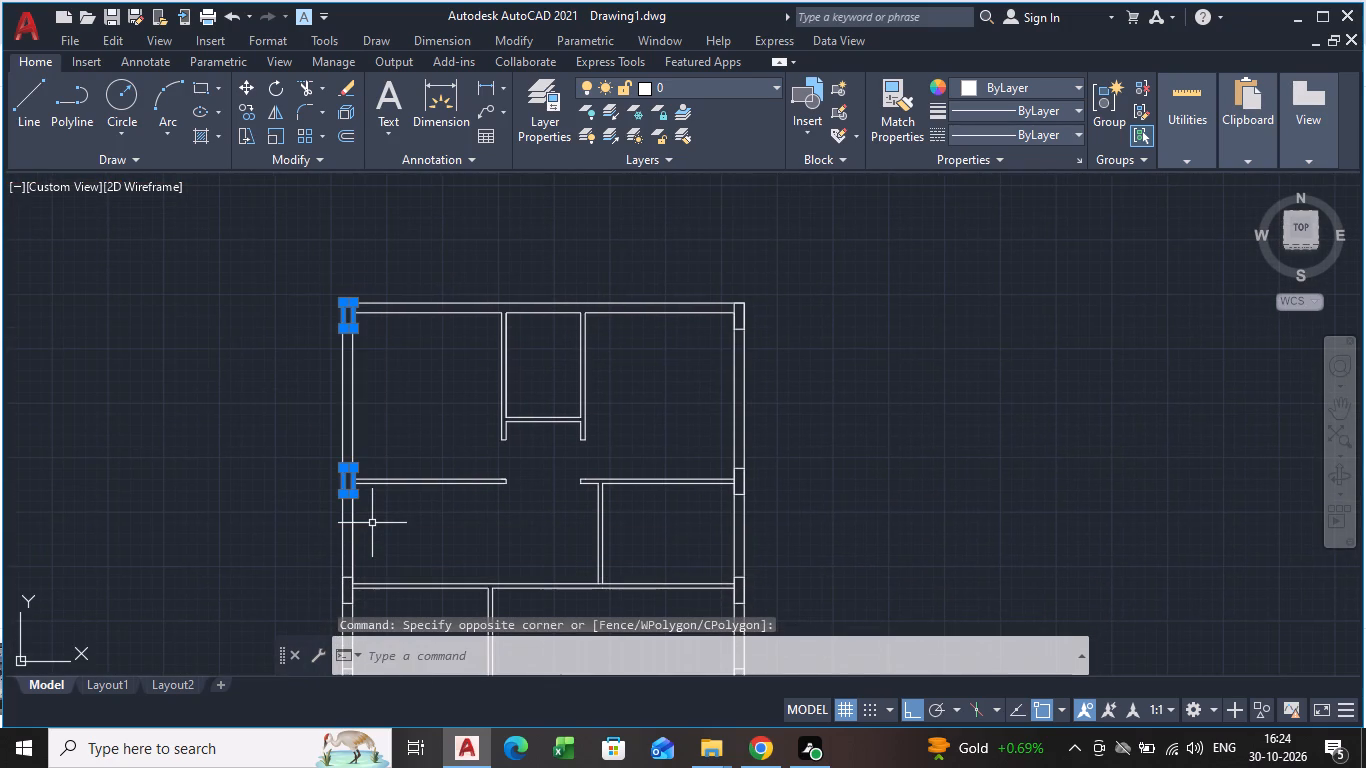
{"action": "type", "text": "CO"}
{"action": "key", "text": "Return"}
{"action": "scroll", "coordinate": [360, 290], "scroll_direction": "up", "scroll_amount": 1}
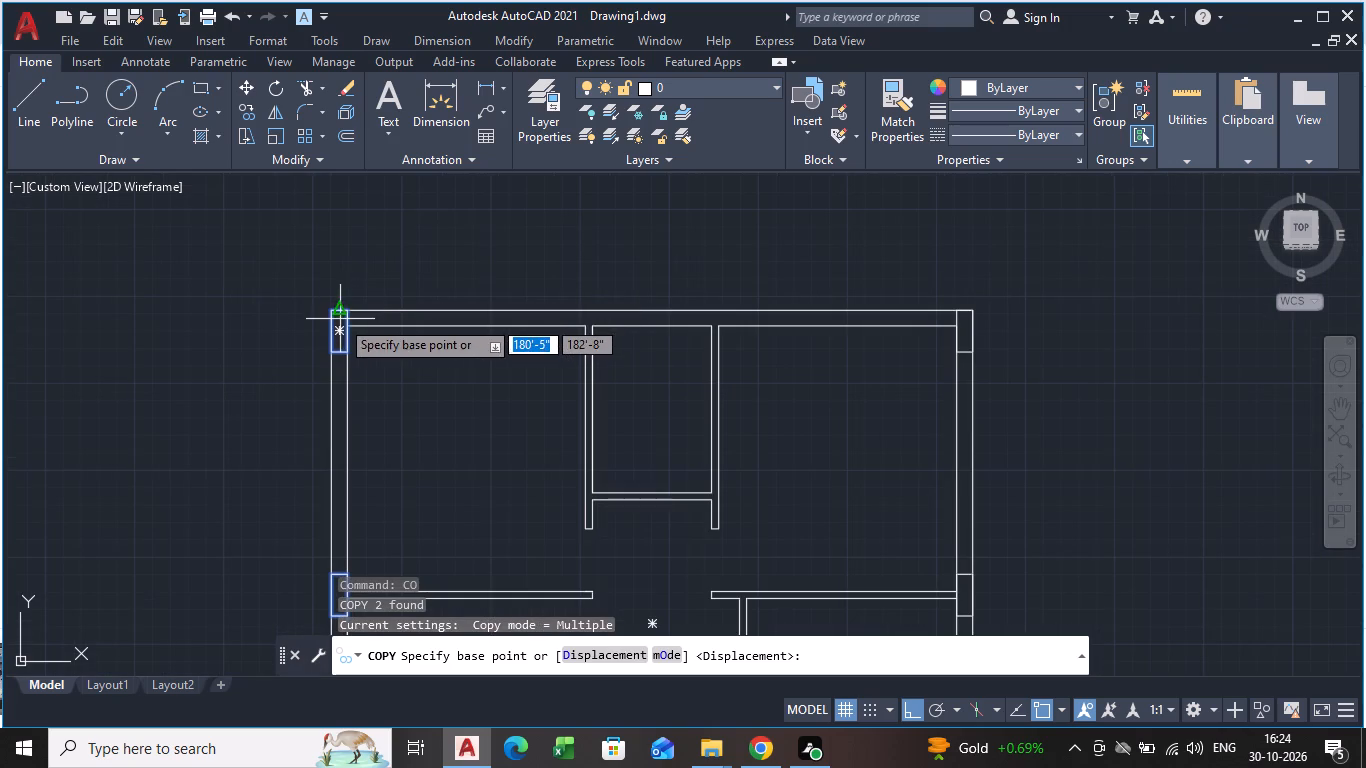
{"action": "left_click", "coordinate": [345, 314]}
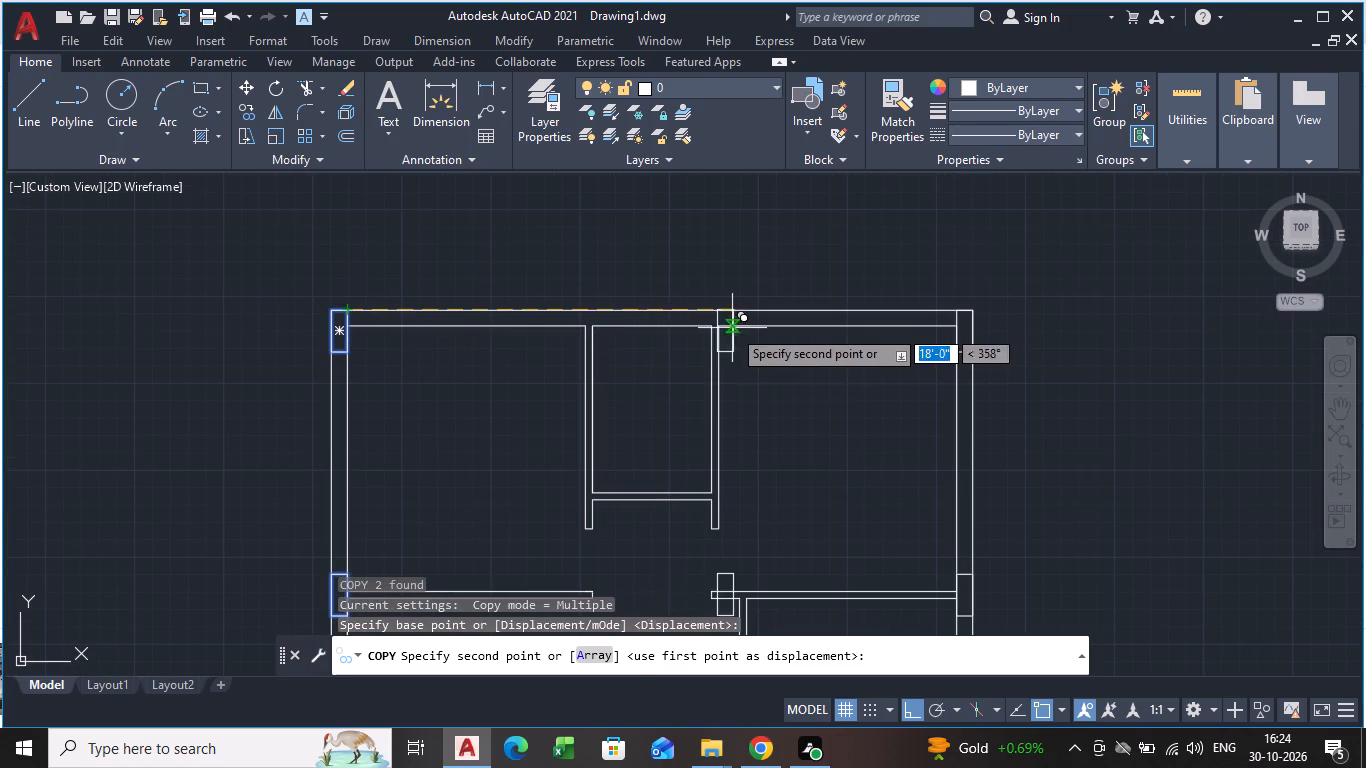
{"action": "scroll", "coordinate": [716, 334], "scroll_direction": "up", "scroll_amount": 3}
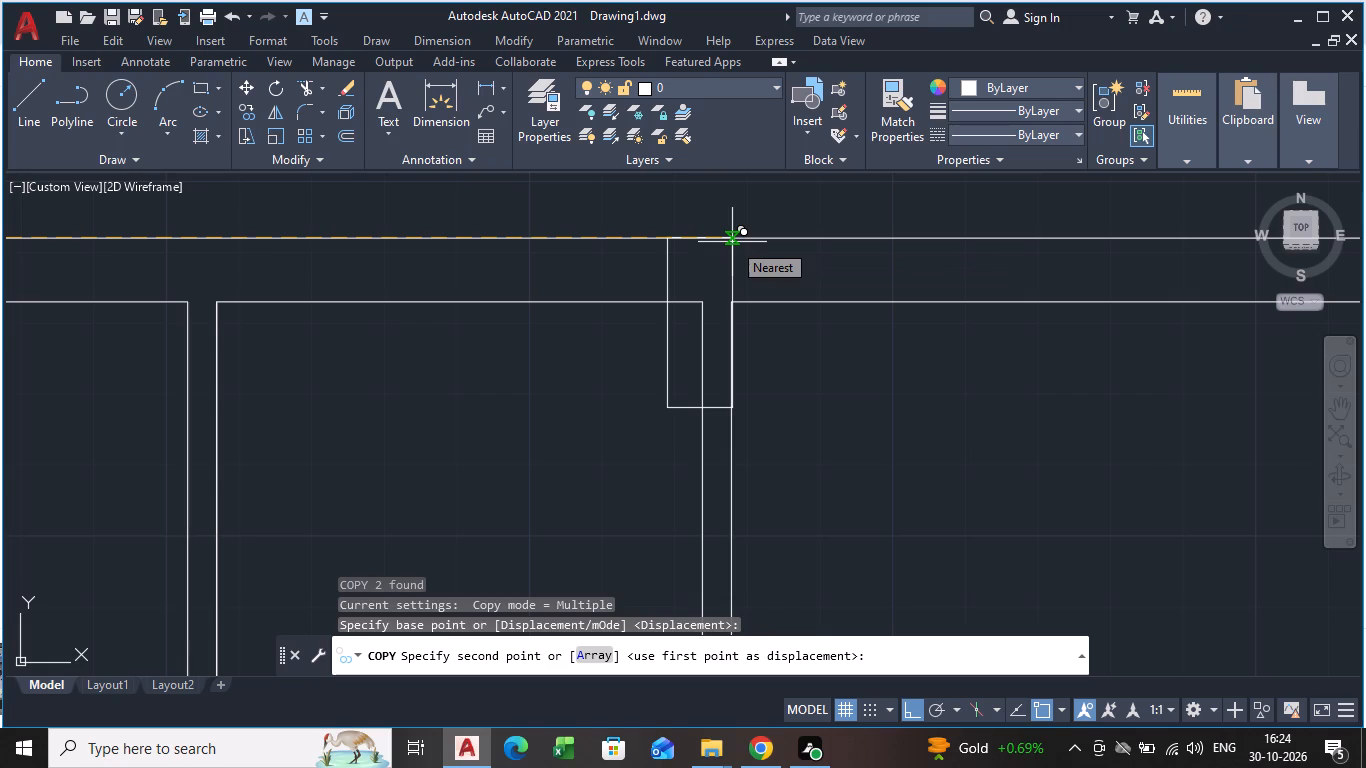
{"action": "scroll", "coordinate": [732, 242], "scroll_direction": "down", "scroll_amount": 4}
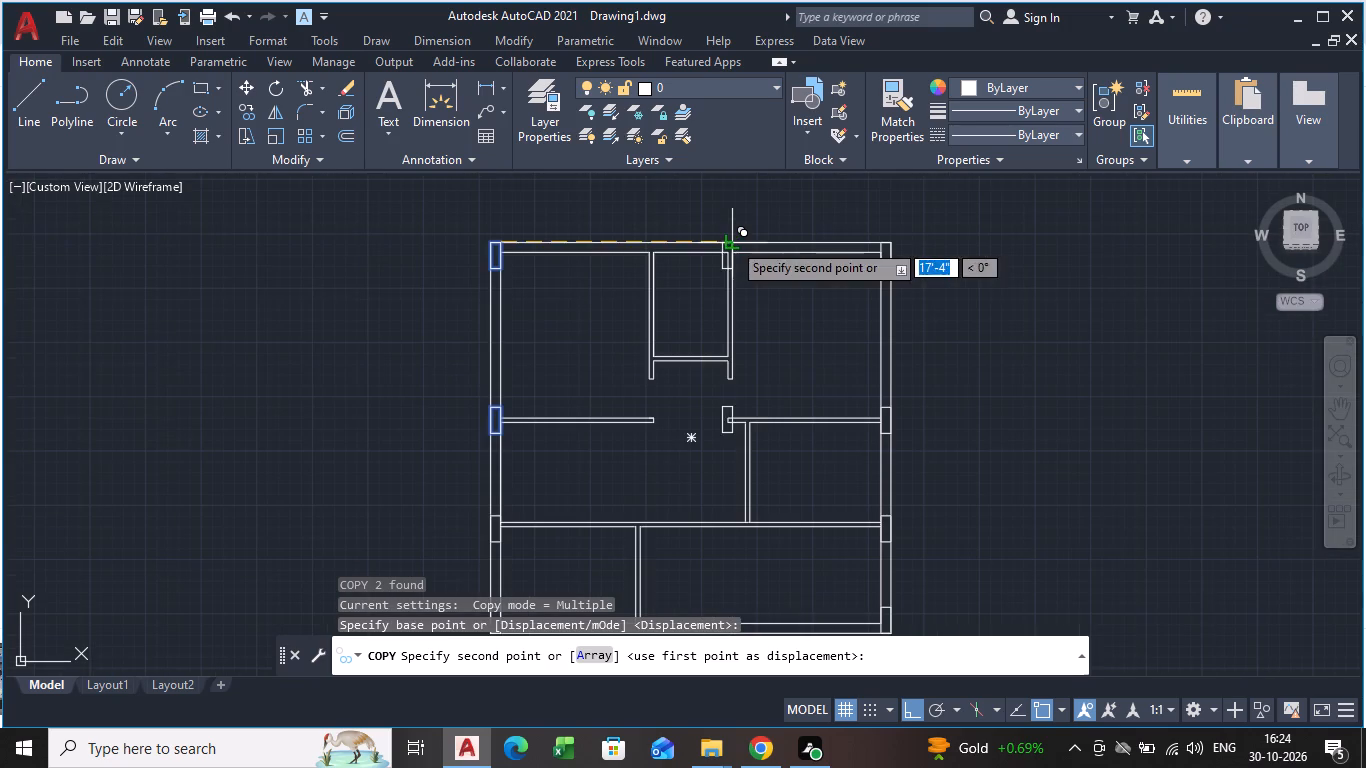
{"action": "middle_click_drag", "start_coordinate": [732, 242], "coordinate": [732, 230]}
{"action": "scroll", "coordinate": [730, 247], "scroll_direction": "up", "scroll_amount": 2}
{"action": "scroll", "coordinate": [730, 247], "scroll_direction": "down", "scroll_amount": 3}
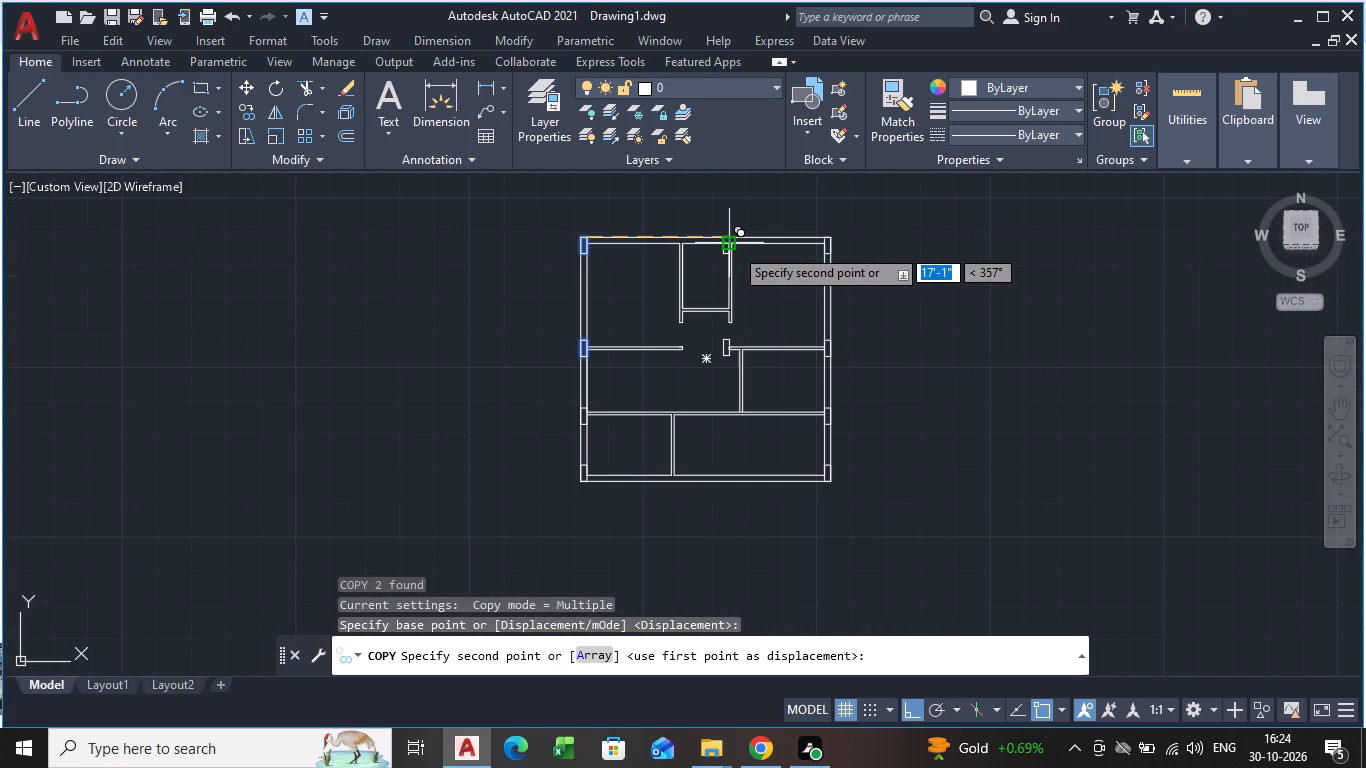
{"action": "scroll", "coordinate": [734, 247], "scroll_direction": "up", "scroll_amount": 2}
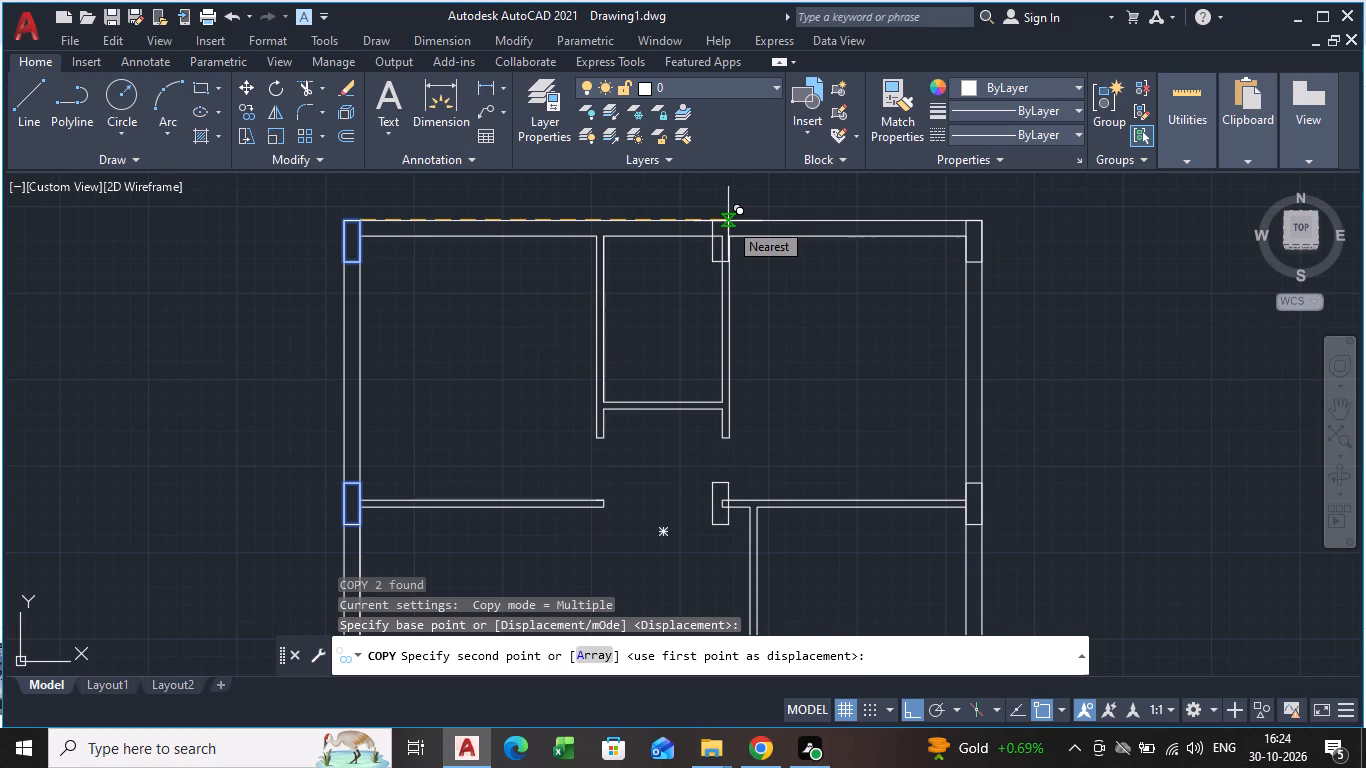
{"action": "left_click", "coordinate": [728, 221]}
{"action": "scroll", "coordinate": [740, 232], "scroll_direction": "up", "scroll_amount": 3}
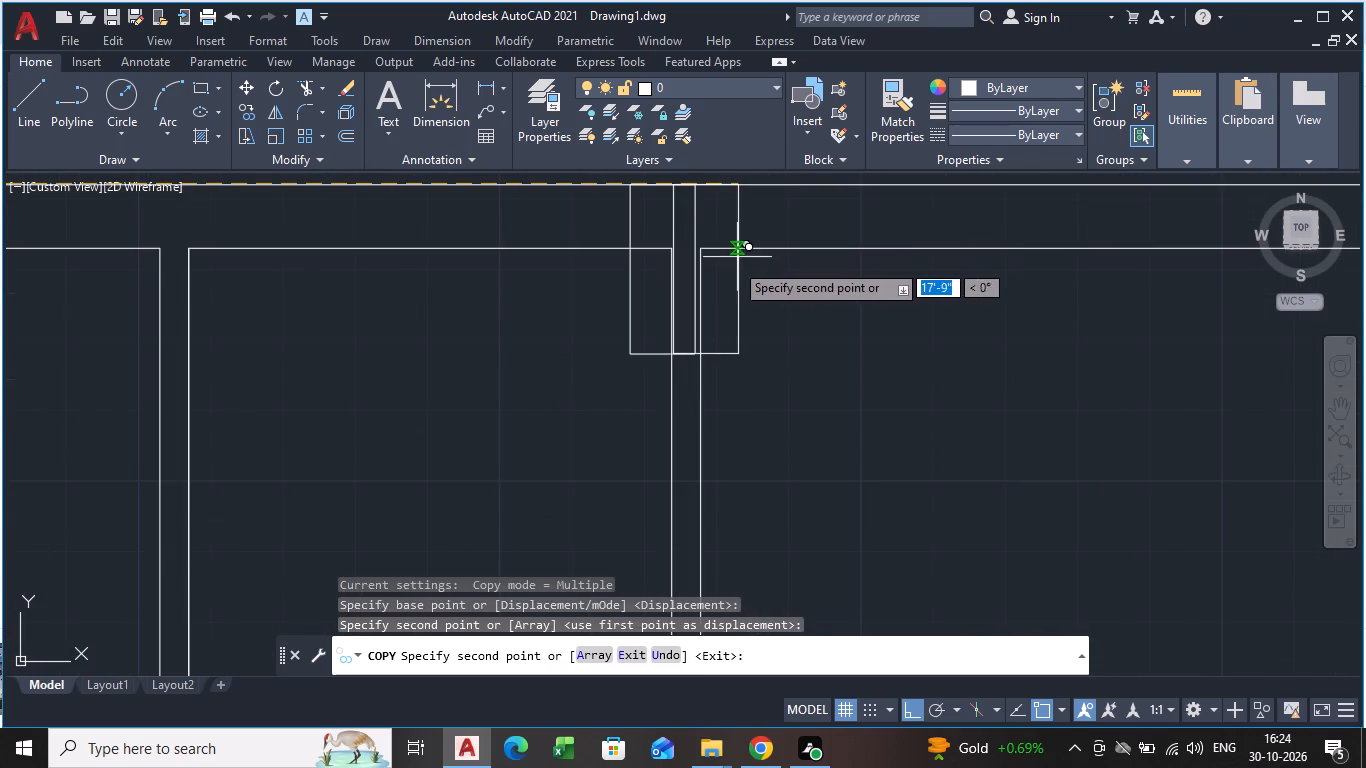
{"action": "key", "text": "Escape"}
Move the copied top-wall column sideways so its right edge lines up with the right face of the partition below it.
{"action": "left_click", "coordinate": [697, 239]}
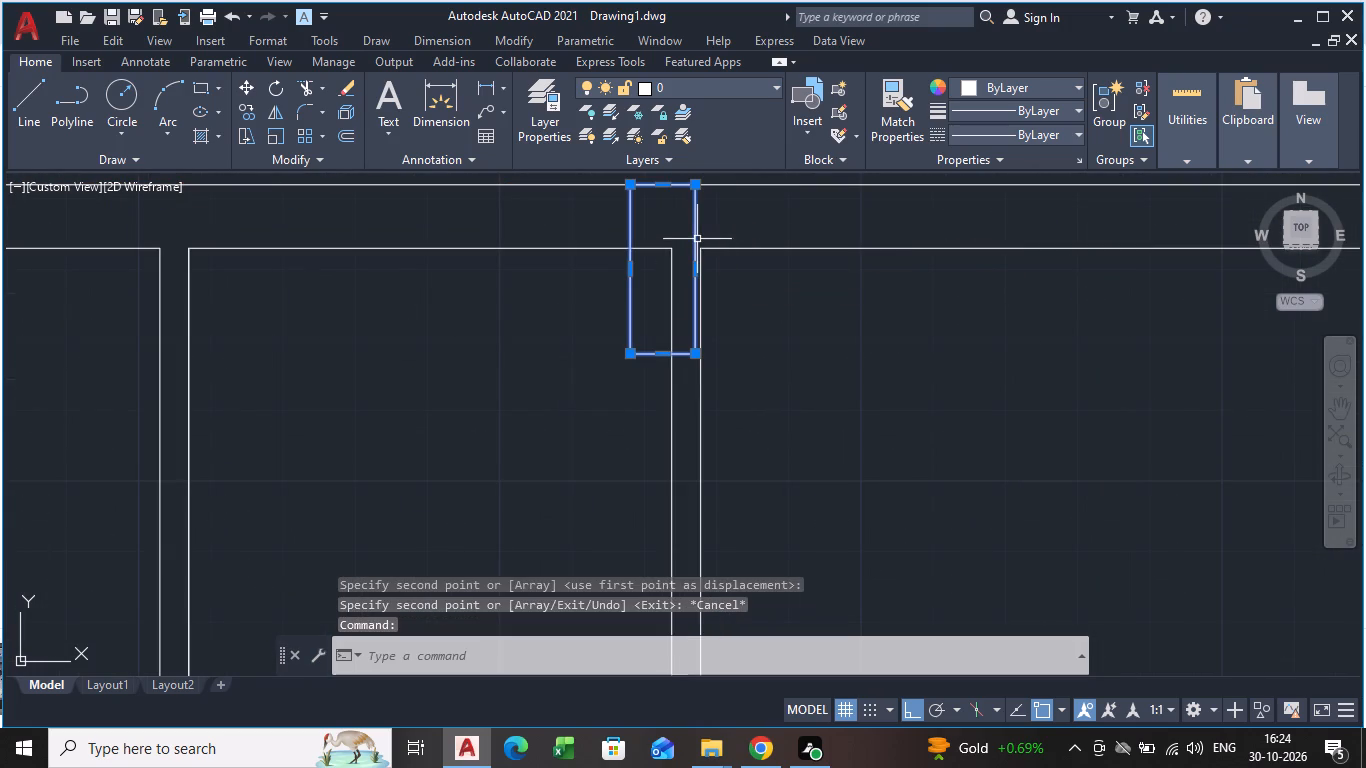
{"action": "key", "text": "m"}
{"action": "key", "text": "Return"}
{"action": "middle_click_drag", "start_coordinate": [694, 224], "coordinate": [690, 248]}
{"action": "scroll", "coordinate": [694, 231], "scroll_direction": "down", "scroll_amount": 1}
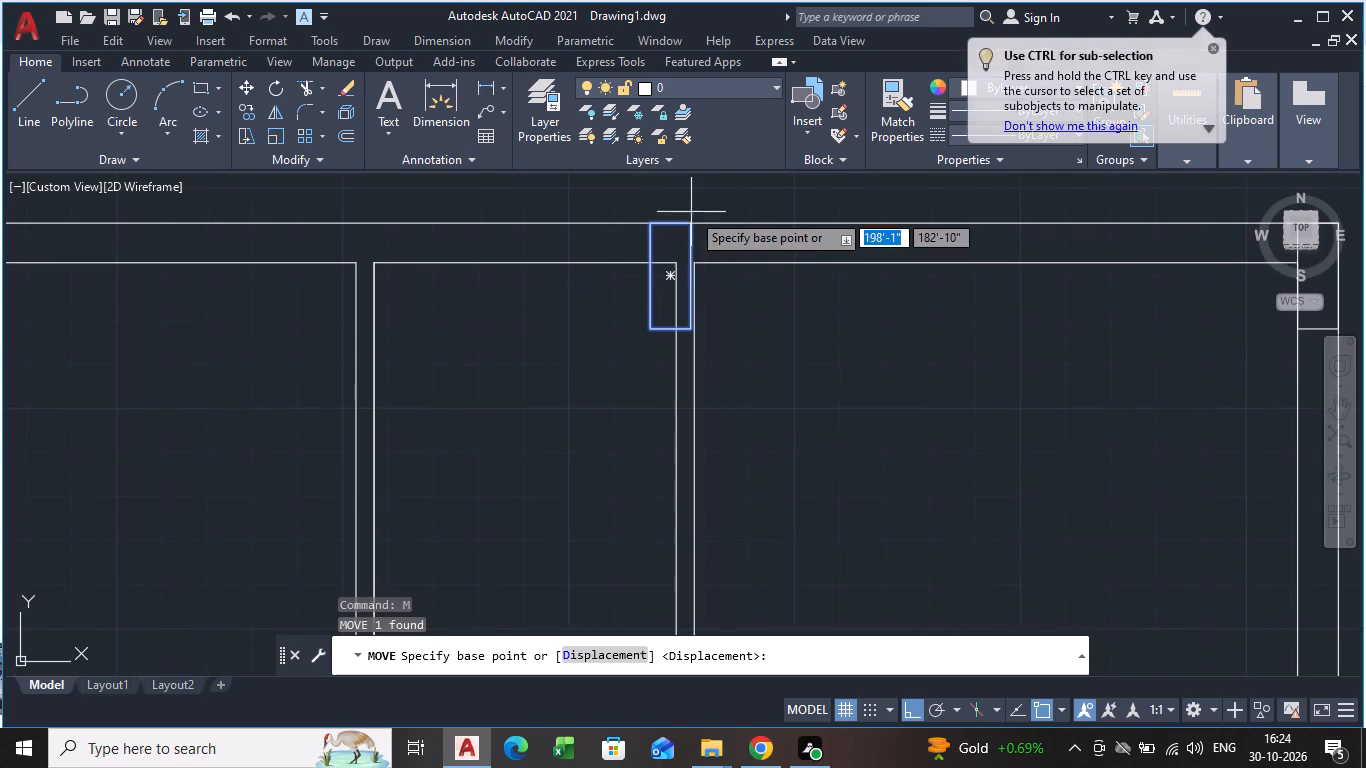
{"action": "scroll", "coordinate": [691, 211], "scroll_direction": "up", "scroll_amount": 2}
{"action": "left_click", "coordinate": [691, 238]}
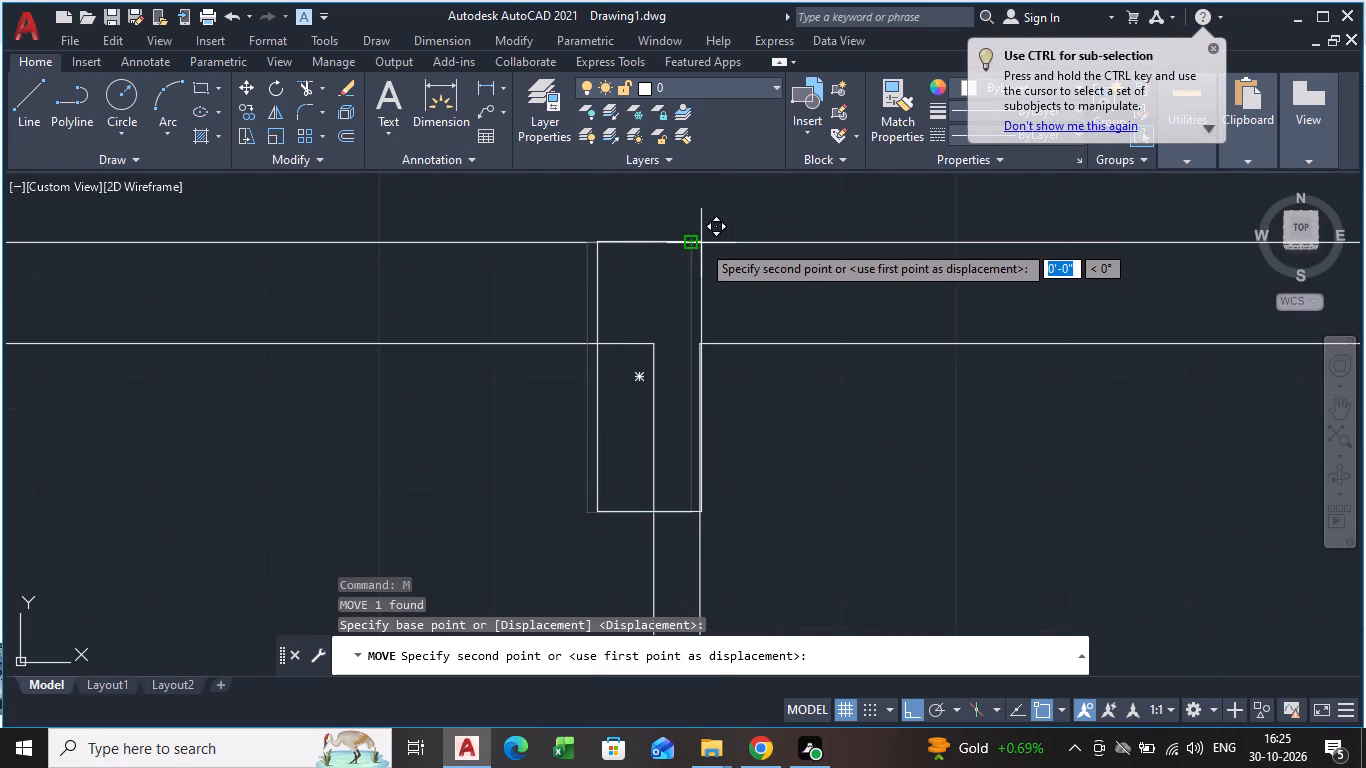
{"action": "left_click", "coordinate": [701, 243]}
{"action": "left_click", "coordinate": [691, 355]}
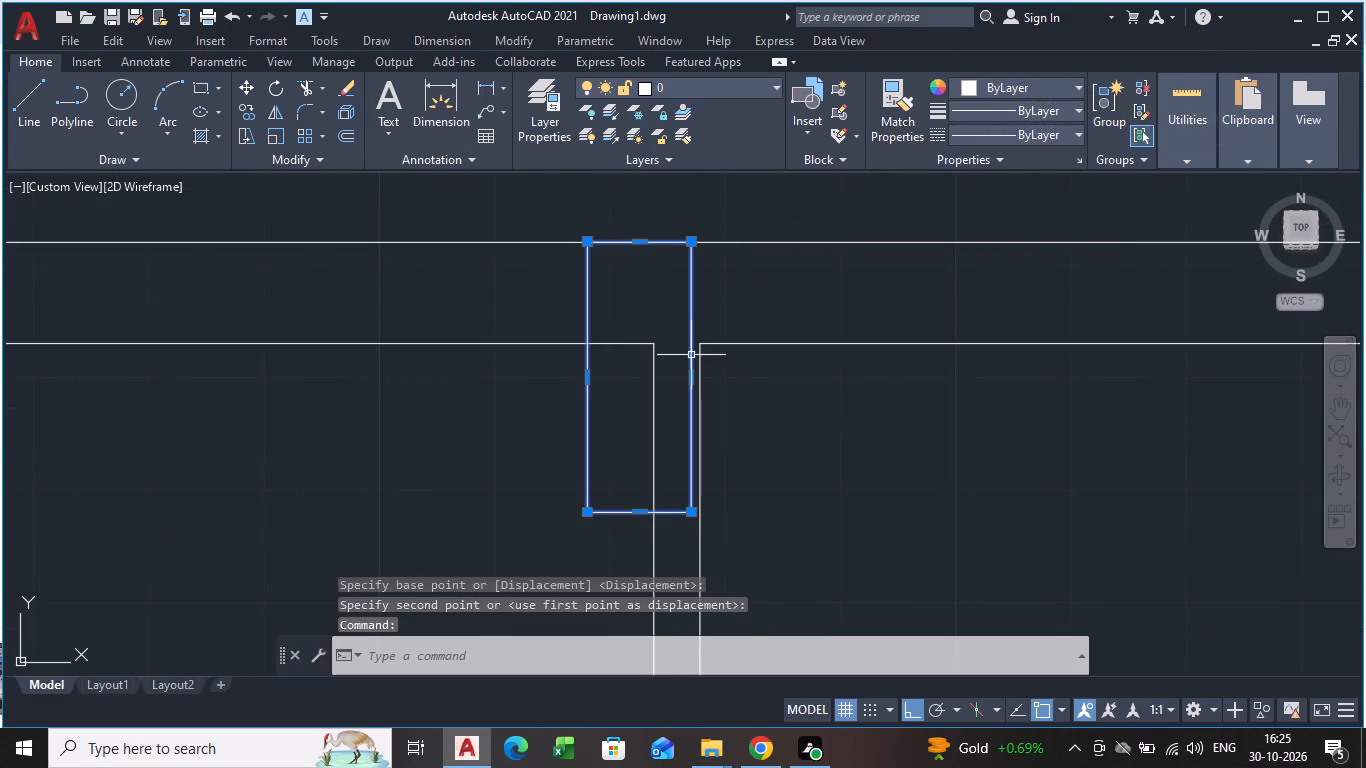
{"action": "key", "text": "m"}
{"action": "key", "text": "Return"}
{"action": "left_click", "coordinate": [694, 346]}
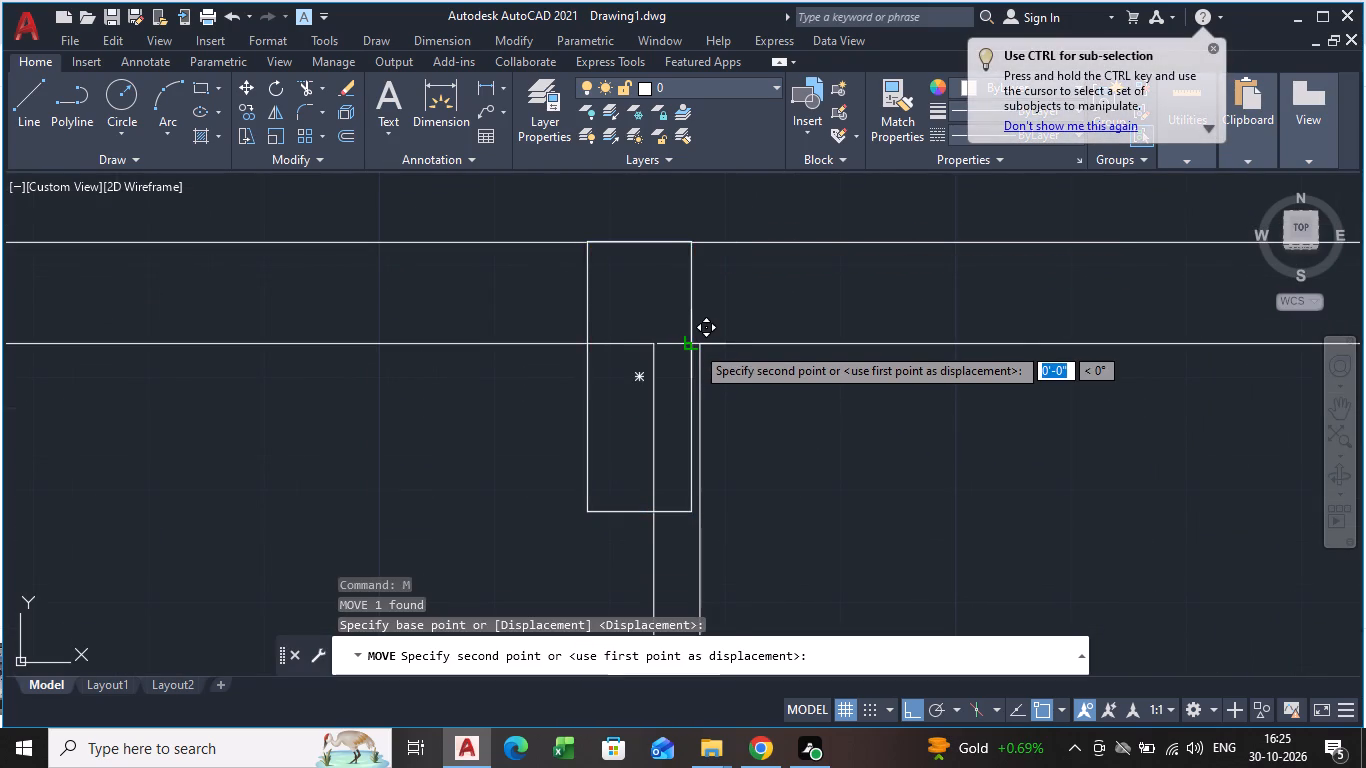
{"action": "left_click", "coordinate": [701, 345]}
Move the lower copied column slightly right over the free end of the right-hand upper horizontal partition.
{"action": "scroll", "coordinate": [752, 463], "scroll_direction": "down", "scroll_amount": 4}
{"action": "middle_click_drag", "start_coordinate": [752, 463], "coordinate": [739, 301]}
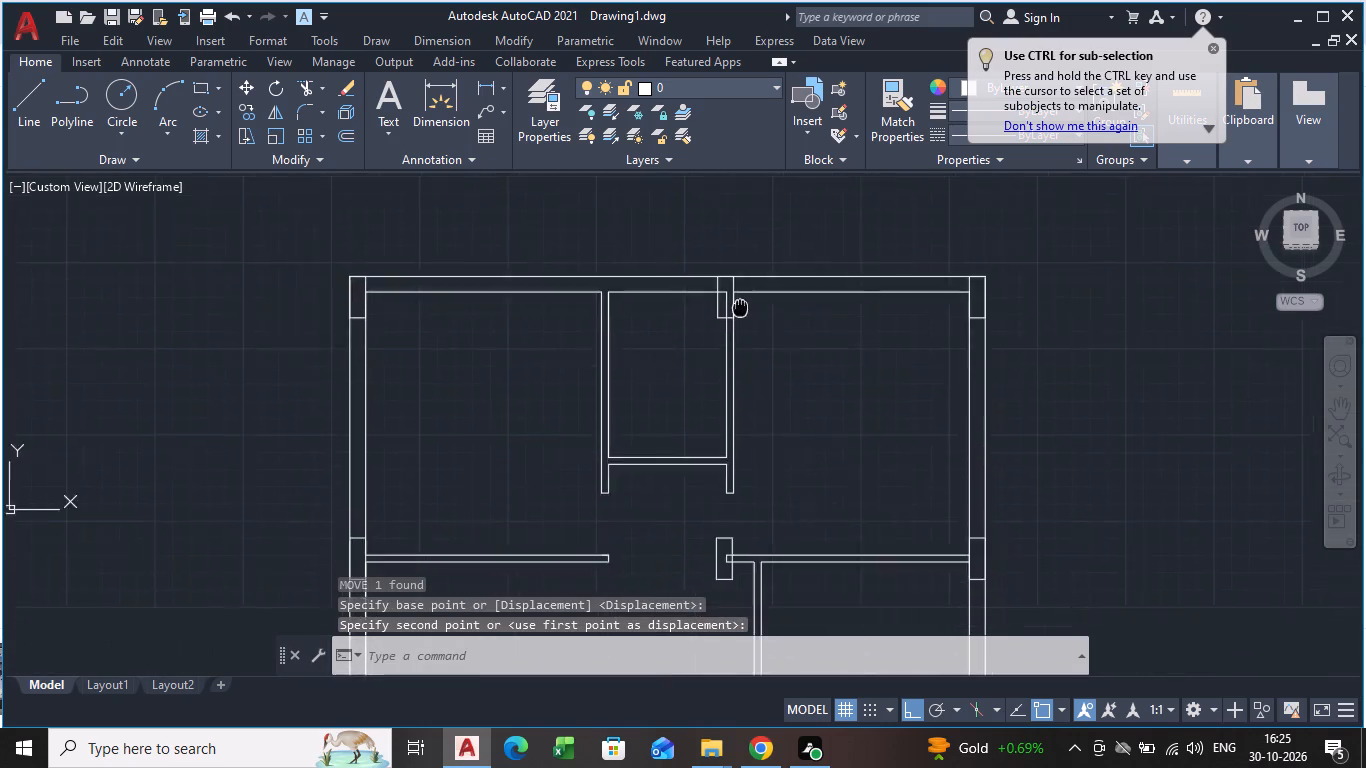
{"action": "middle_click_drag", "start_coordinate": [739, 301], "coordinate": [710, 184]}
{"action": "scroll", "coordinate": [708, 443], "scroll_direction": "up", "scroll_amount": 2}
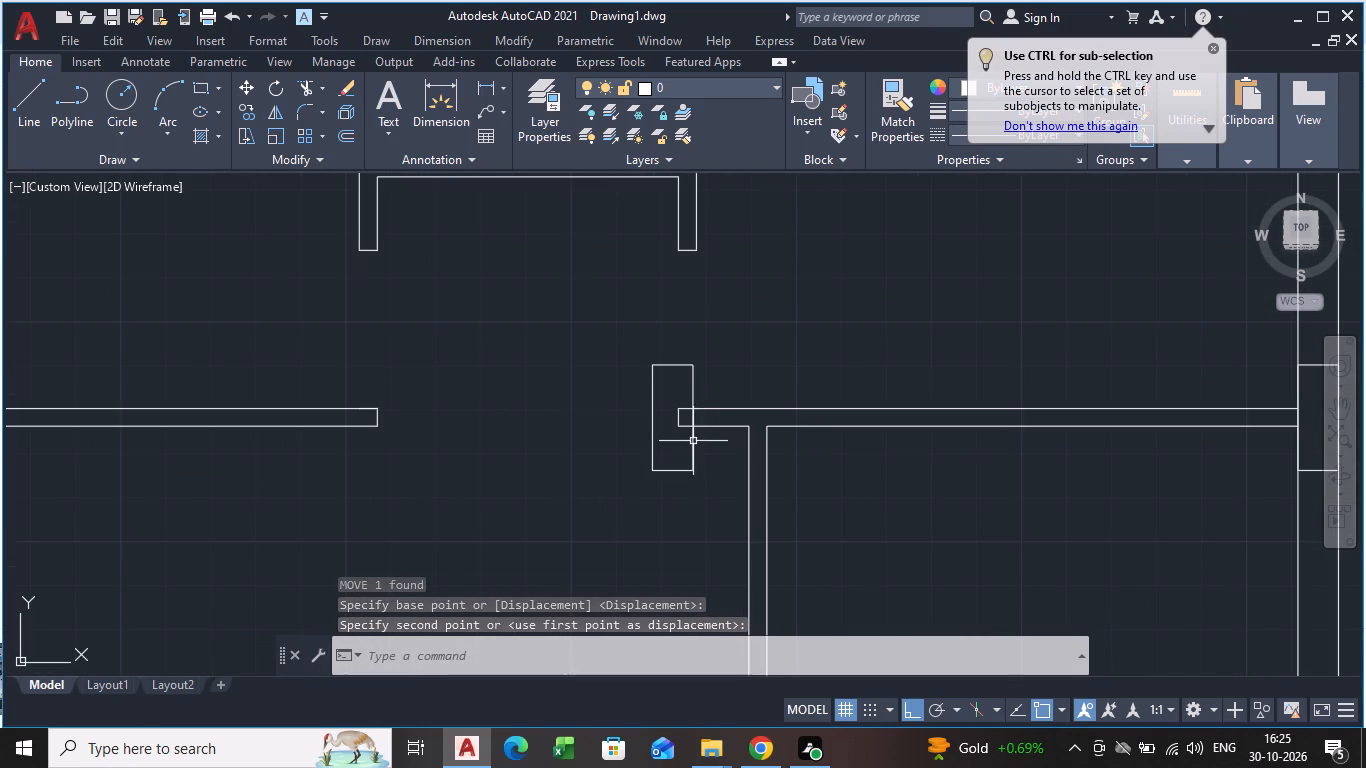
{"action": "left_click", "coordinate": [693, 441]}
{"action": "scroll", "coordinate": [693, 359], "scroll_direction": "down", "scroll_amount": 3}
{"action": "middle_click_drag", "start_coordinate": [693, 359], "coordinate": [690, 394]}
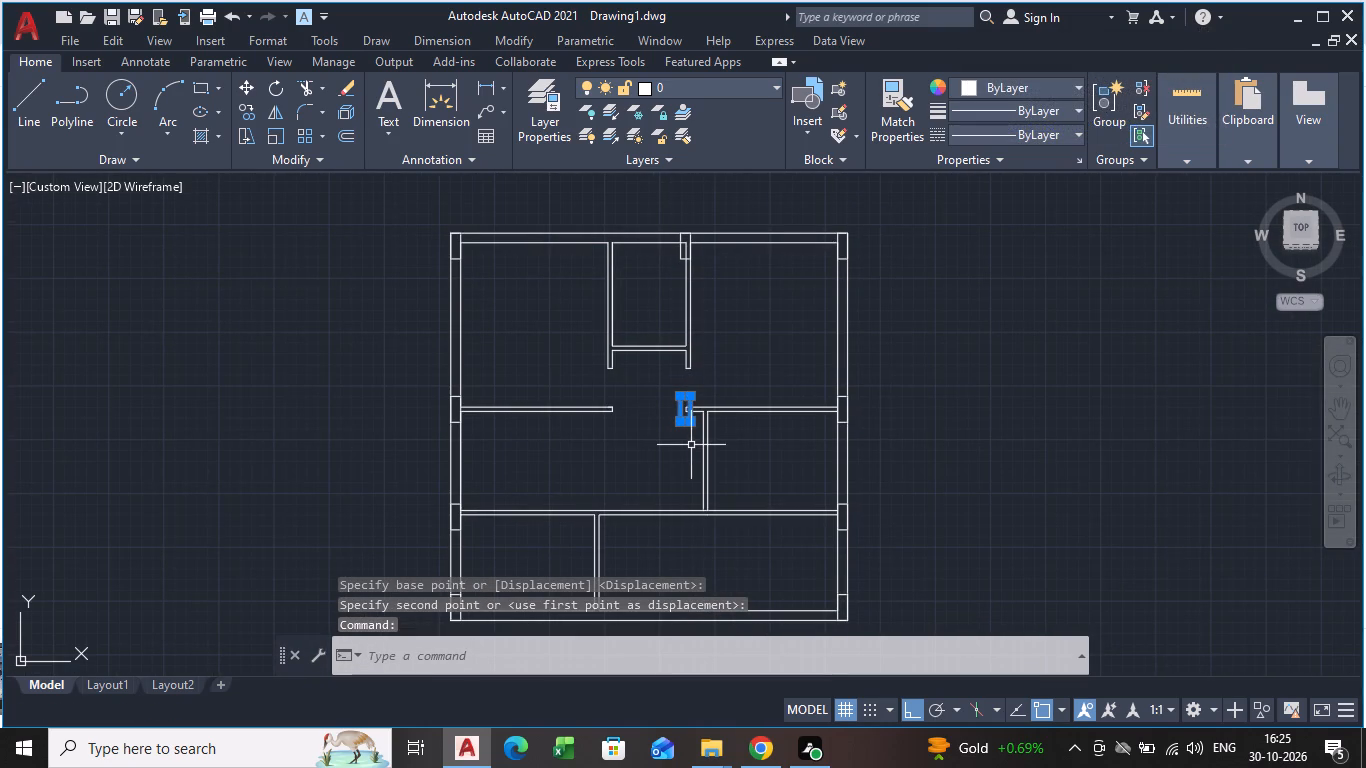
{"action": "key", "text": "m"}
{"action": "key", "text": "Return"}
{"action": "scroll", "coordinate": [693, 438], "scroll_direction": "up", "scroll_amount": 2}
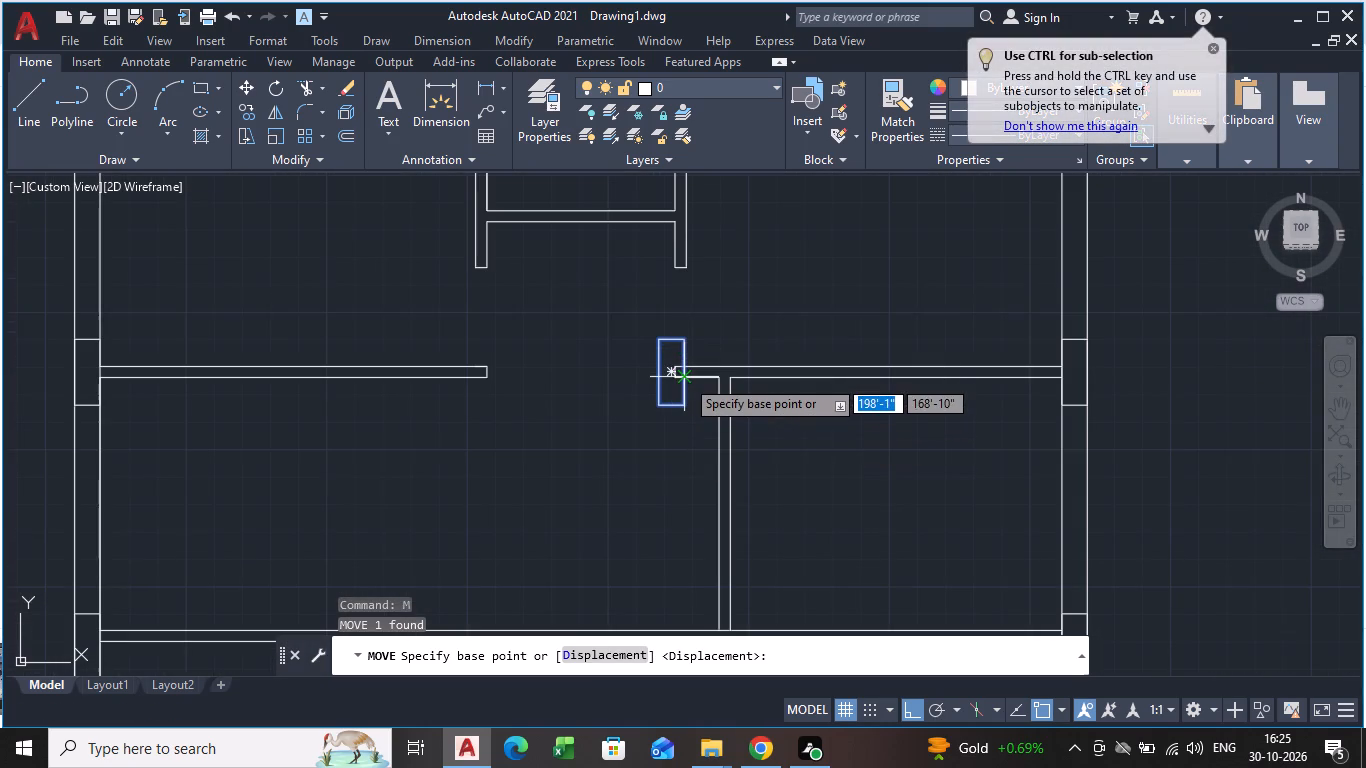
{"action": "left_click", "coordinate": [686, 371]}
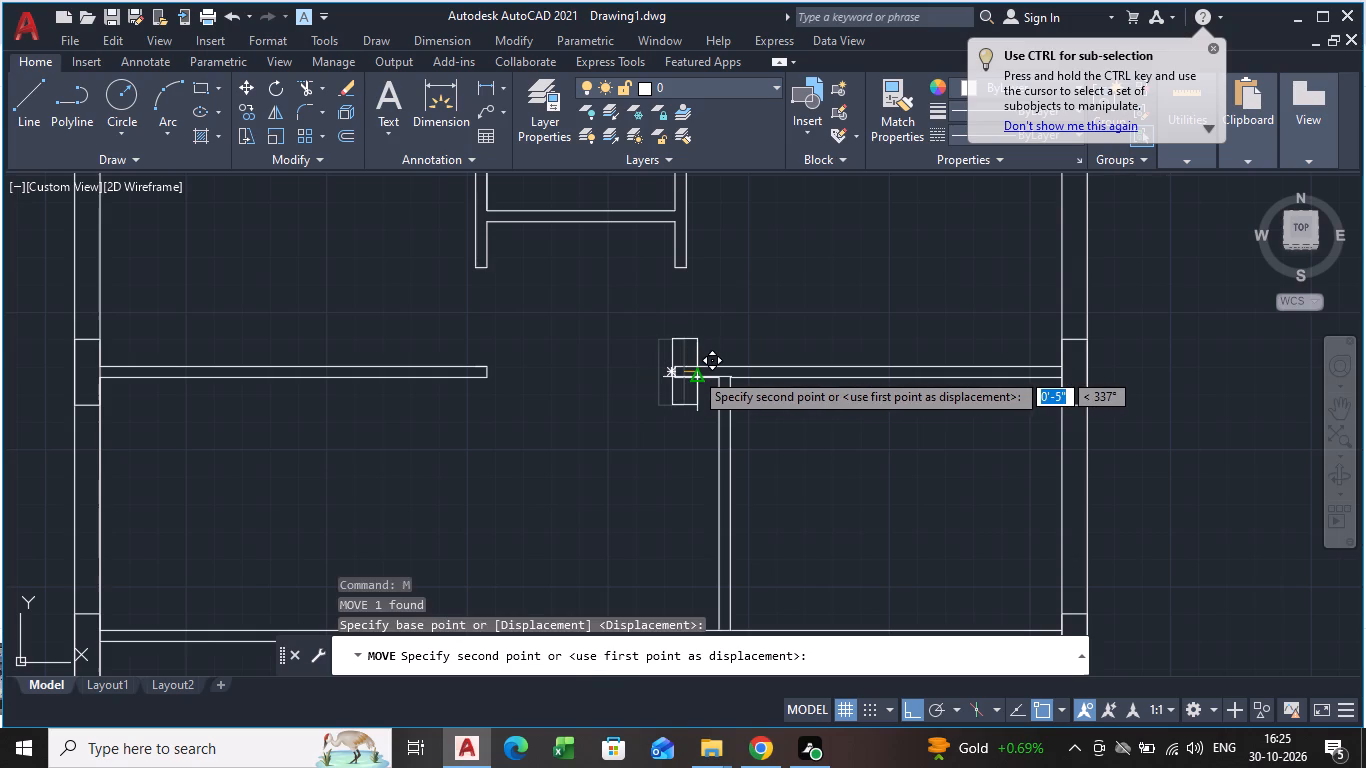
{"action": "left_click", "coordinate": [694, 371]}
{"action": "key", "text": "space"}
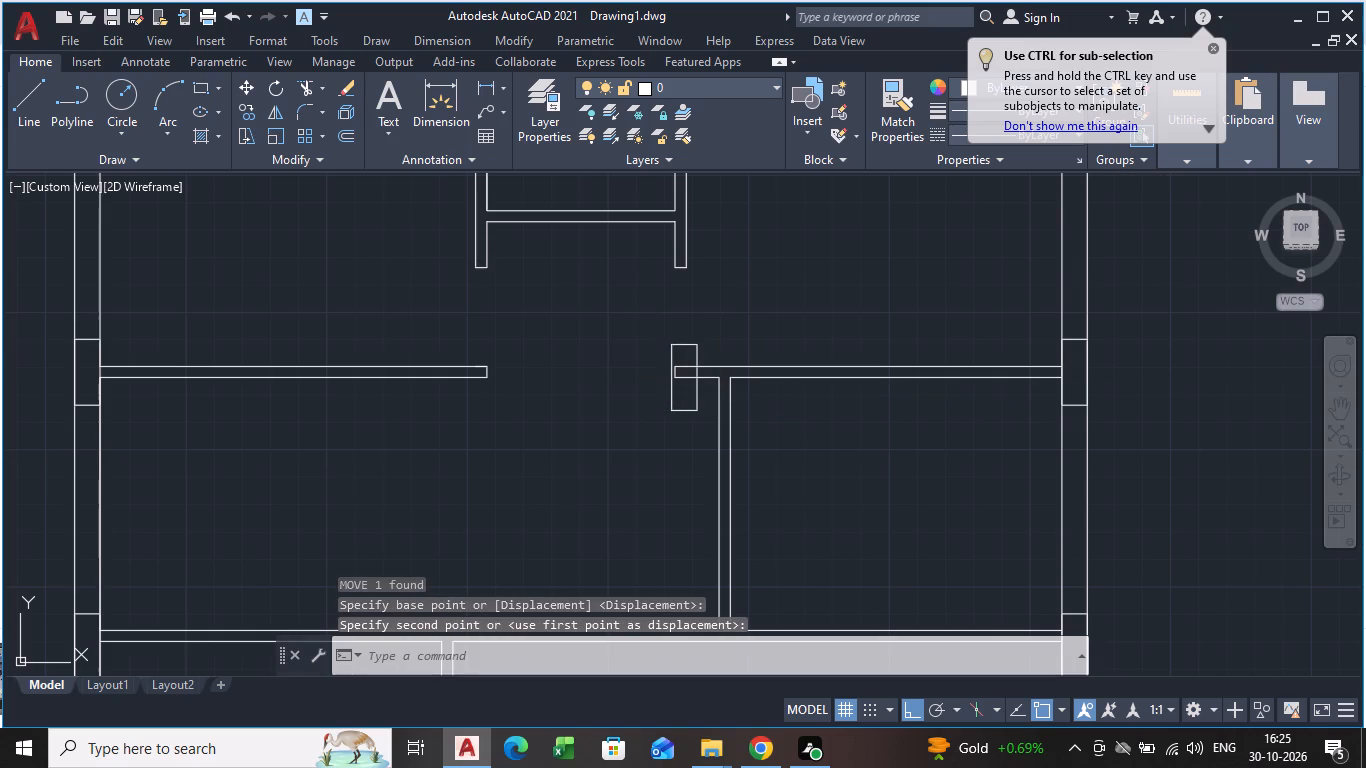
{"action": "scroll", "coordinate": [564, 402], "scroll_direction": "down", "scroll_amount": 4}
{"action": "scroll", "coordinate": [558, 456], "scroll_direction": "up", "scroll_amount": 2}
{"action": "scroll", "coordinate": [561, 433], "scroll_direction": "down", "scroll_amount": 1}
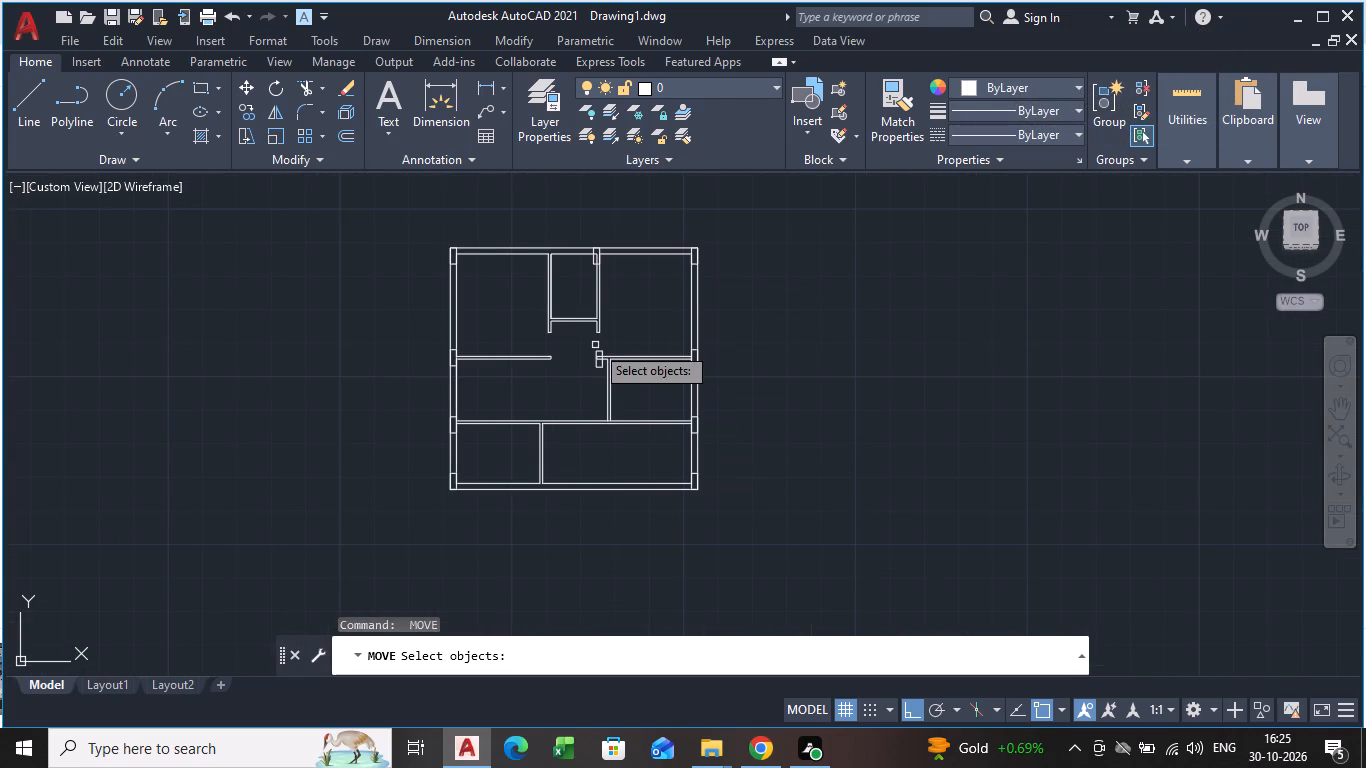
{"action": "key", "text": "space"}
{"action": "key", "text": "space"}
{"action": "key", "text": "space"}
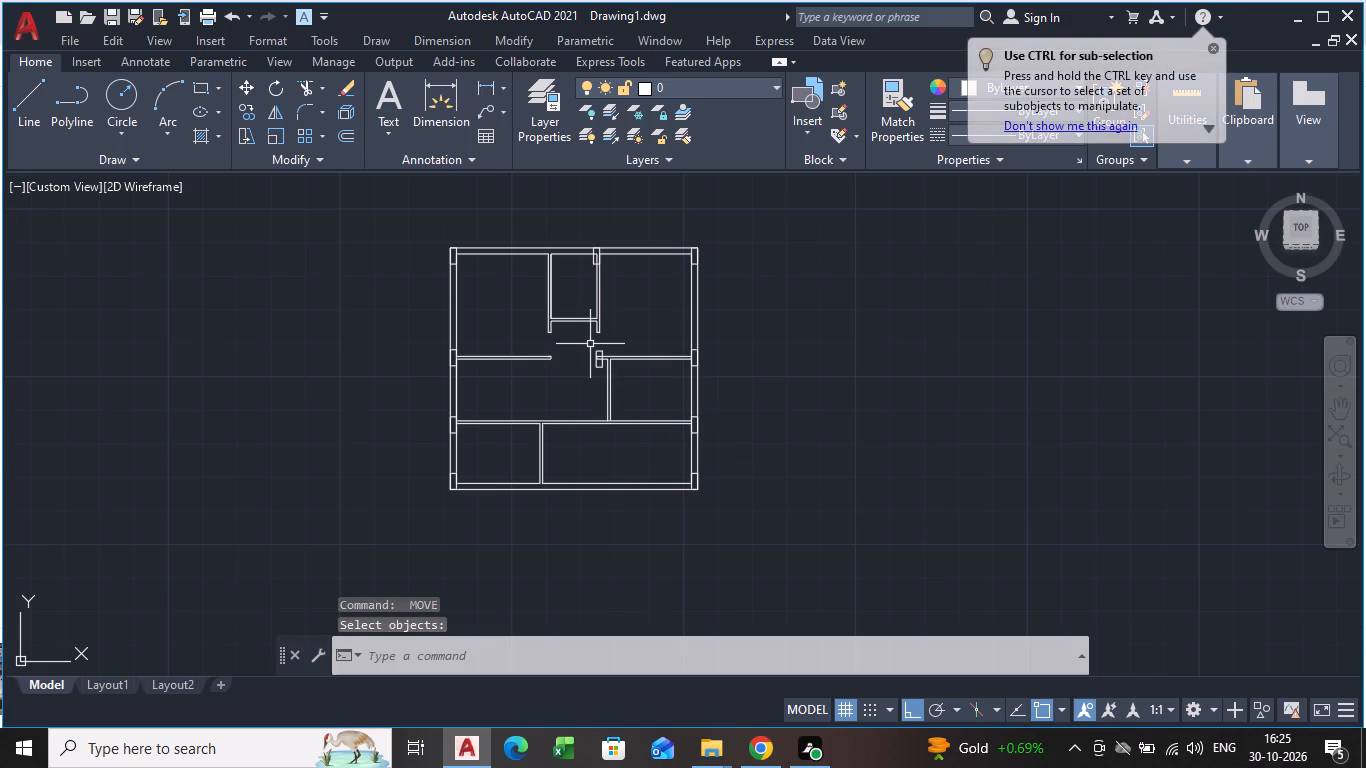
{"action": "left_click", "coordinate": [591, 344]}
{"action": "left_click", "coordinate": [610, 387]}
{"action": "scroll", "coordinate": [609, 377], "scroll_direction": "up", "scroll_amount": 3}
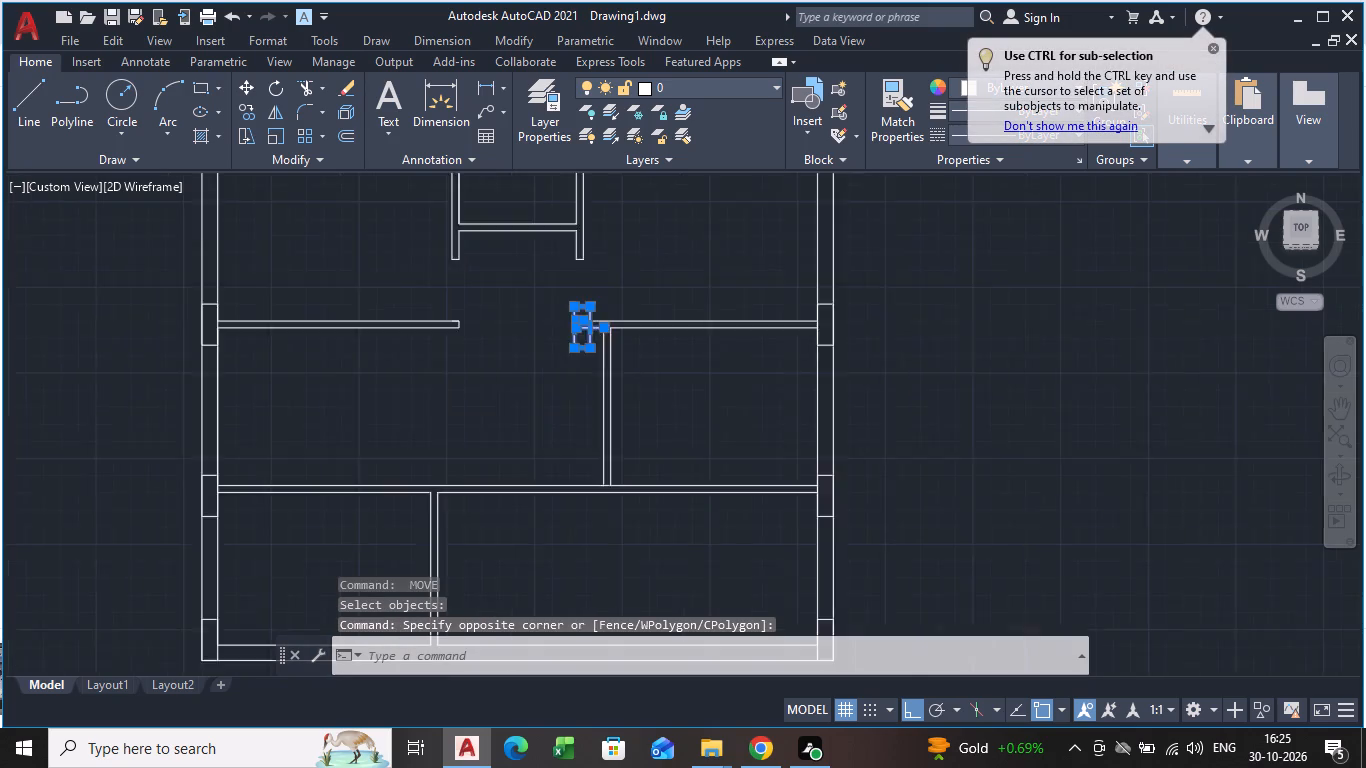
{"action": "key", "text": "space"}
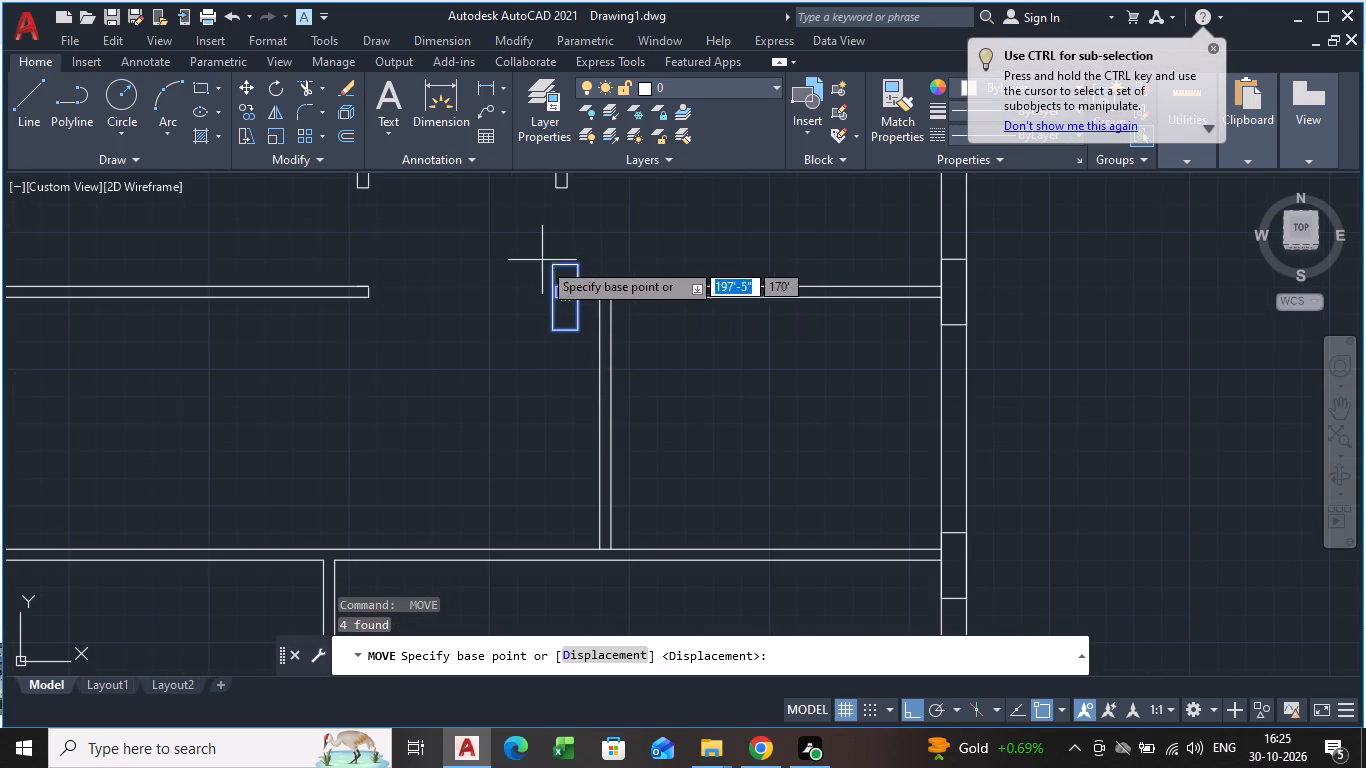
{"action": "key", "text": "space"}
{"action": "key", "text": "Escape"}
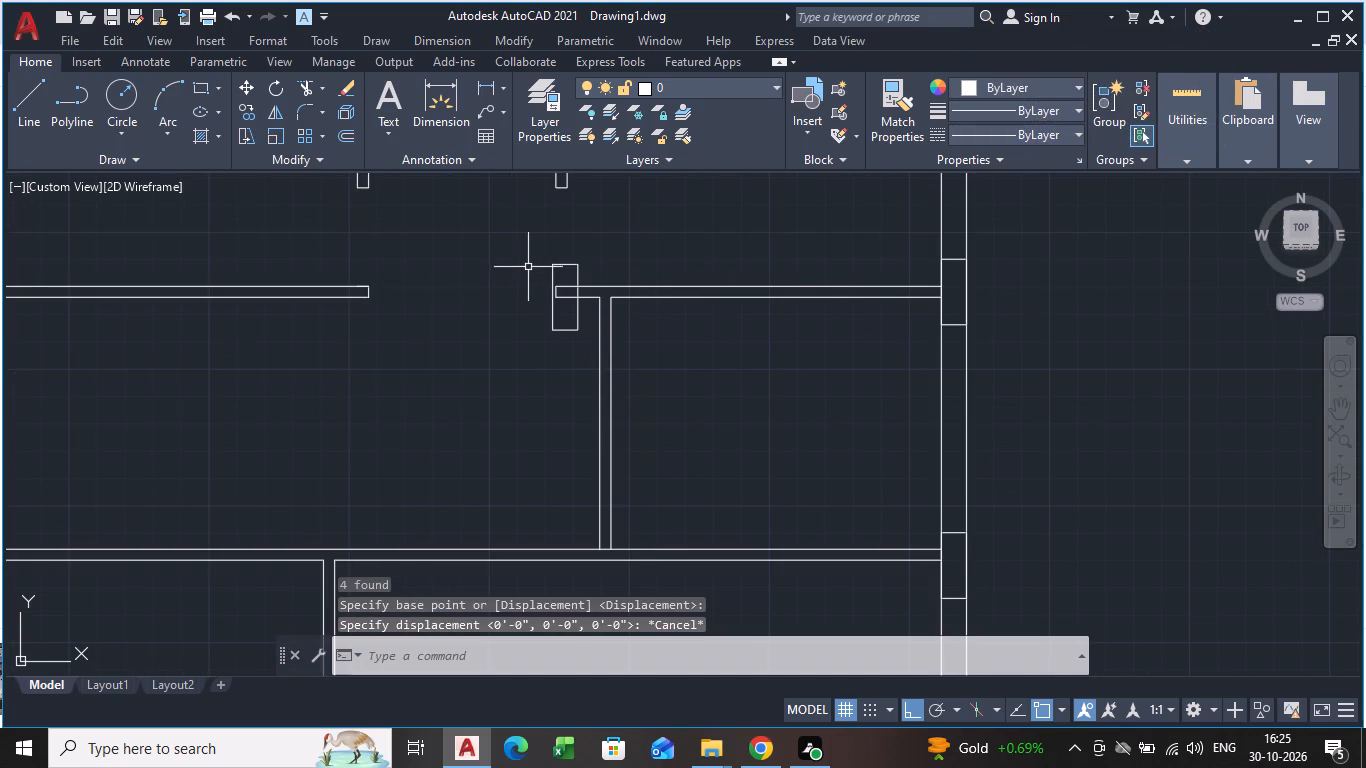
Delete the copied column at the free end of the right-hand upper horizontal partition, keeping the partition lines.
{"action": "left_click", "coordinate": [532, 253]}
{"action": "left_click", "coordinate": [558, 333]}
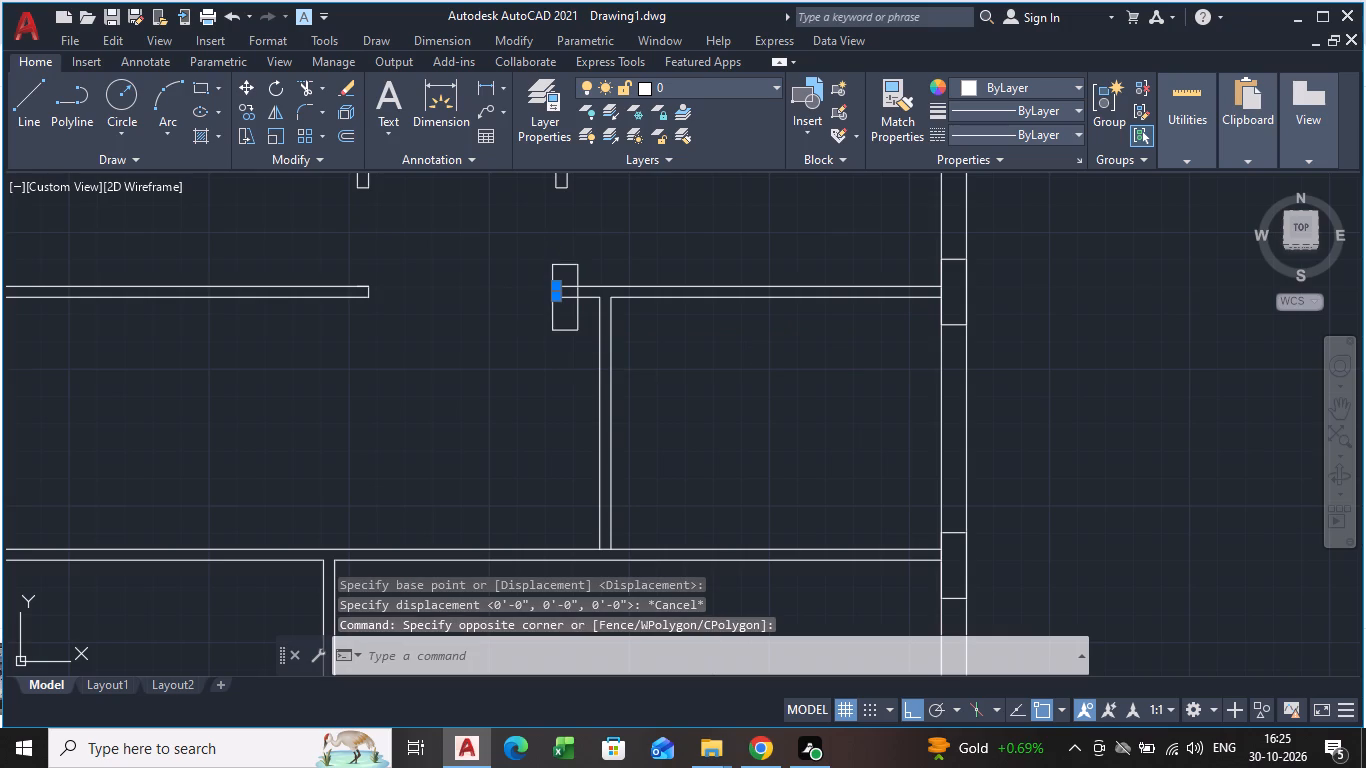
{"action": "left_click", "coordinate": [574, 352]}
{"action": "left_click", "coordinate": [545, 250]}
{"action": "key", "text": "Escape"}
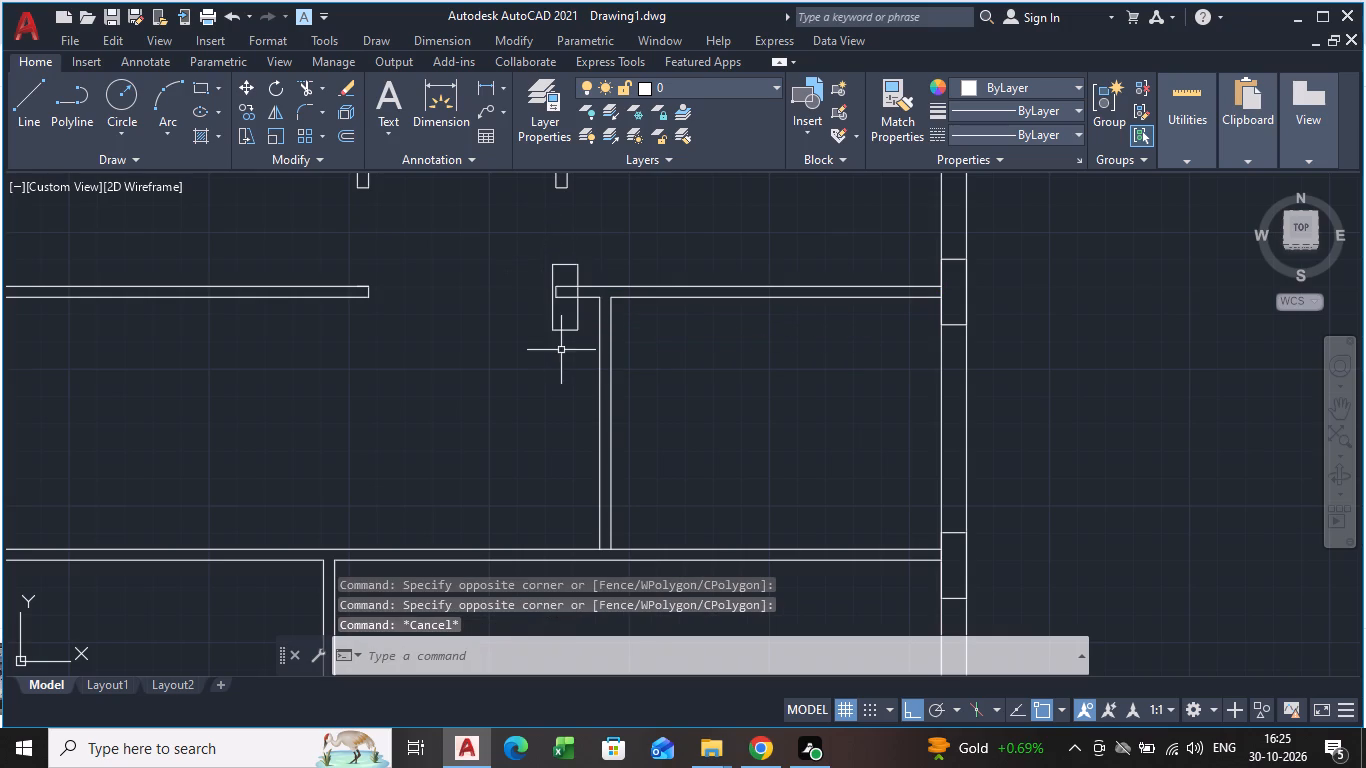
{"action": "left_click", "coordinate": [549, 327]}
{"action": "left_click", "coordinate": [556, 327]}
{"action": "left_click", "coordinate": [552, 325]}
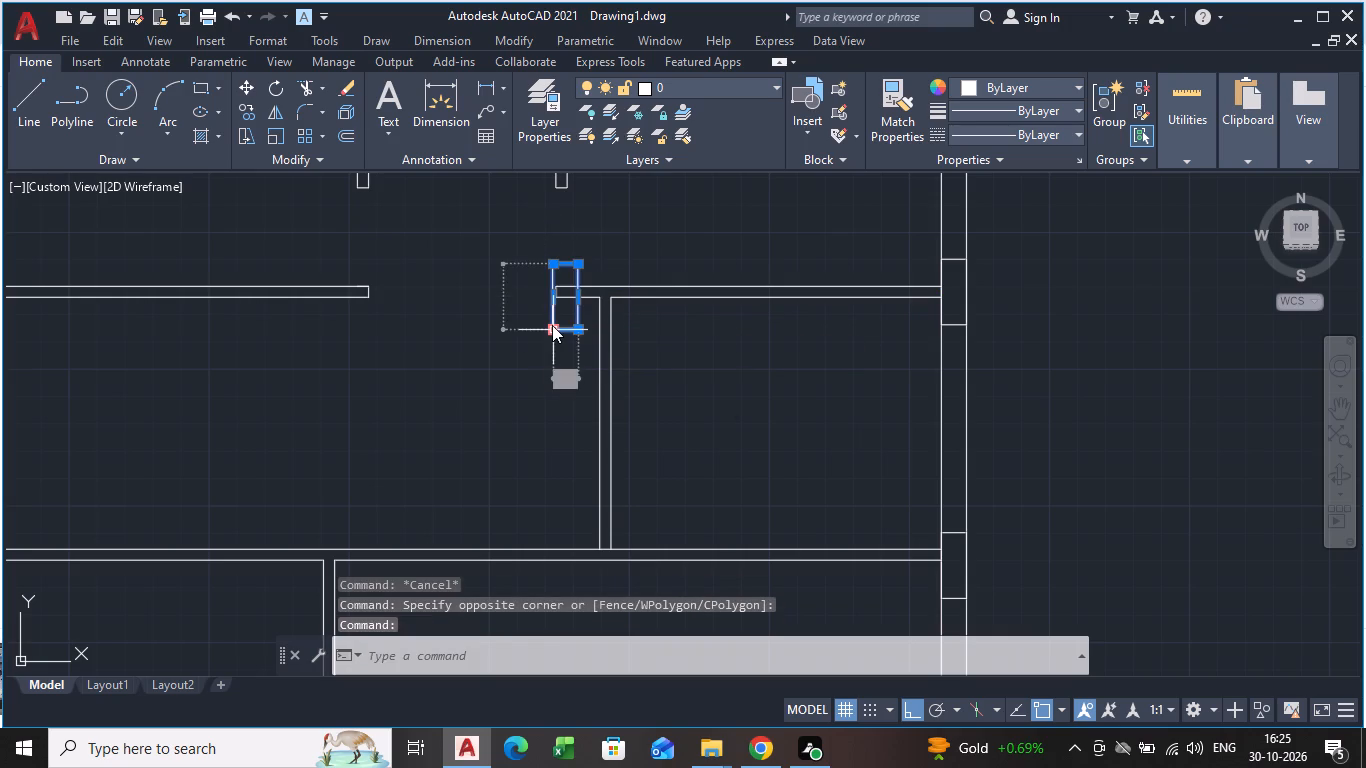
{"action": "key", "text": "Delete"}
{"action": "scroll", "coordinate": [531, 277], "scroll_direction": "down", "scroll_amount": 3}
{"action": "middle_click_drag", "start_coordinate": [531, 277], "coordinate": [531, 316]}
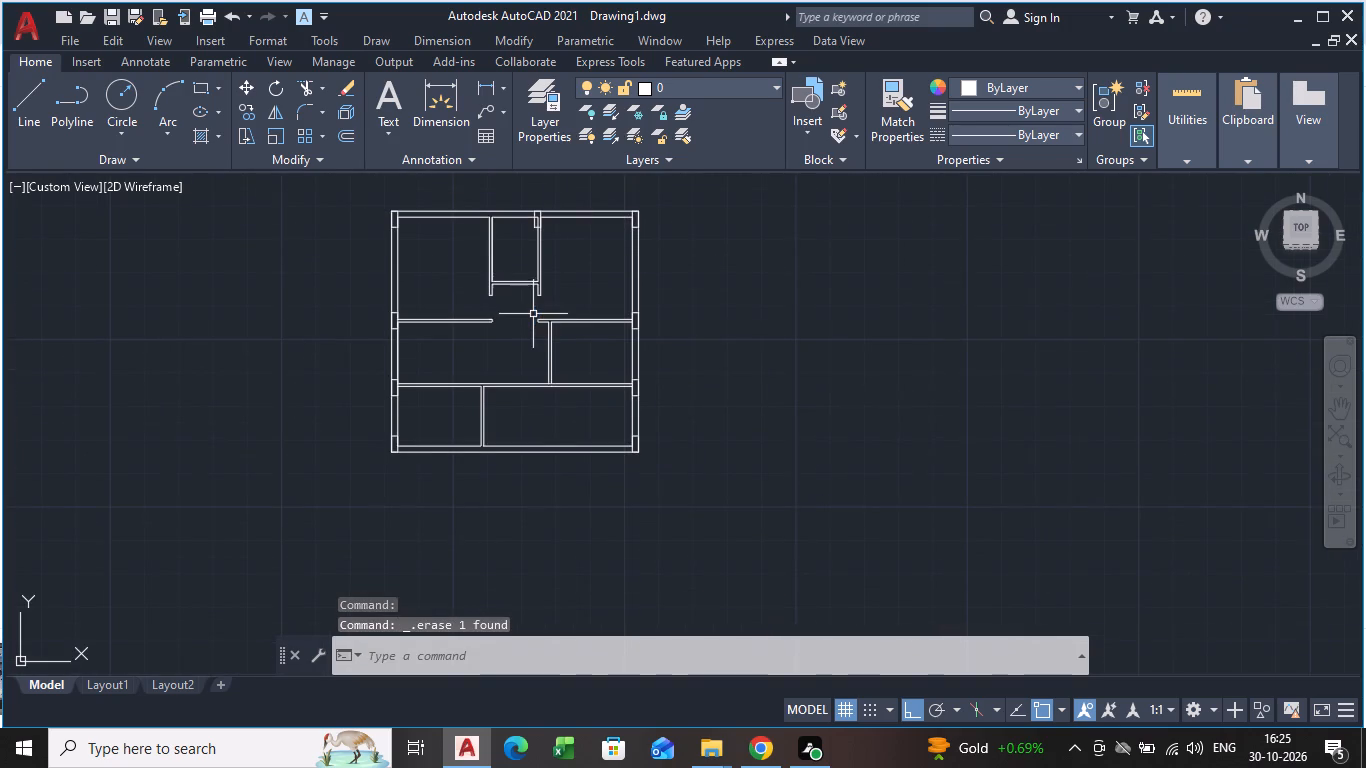
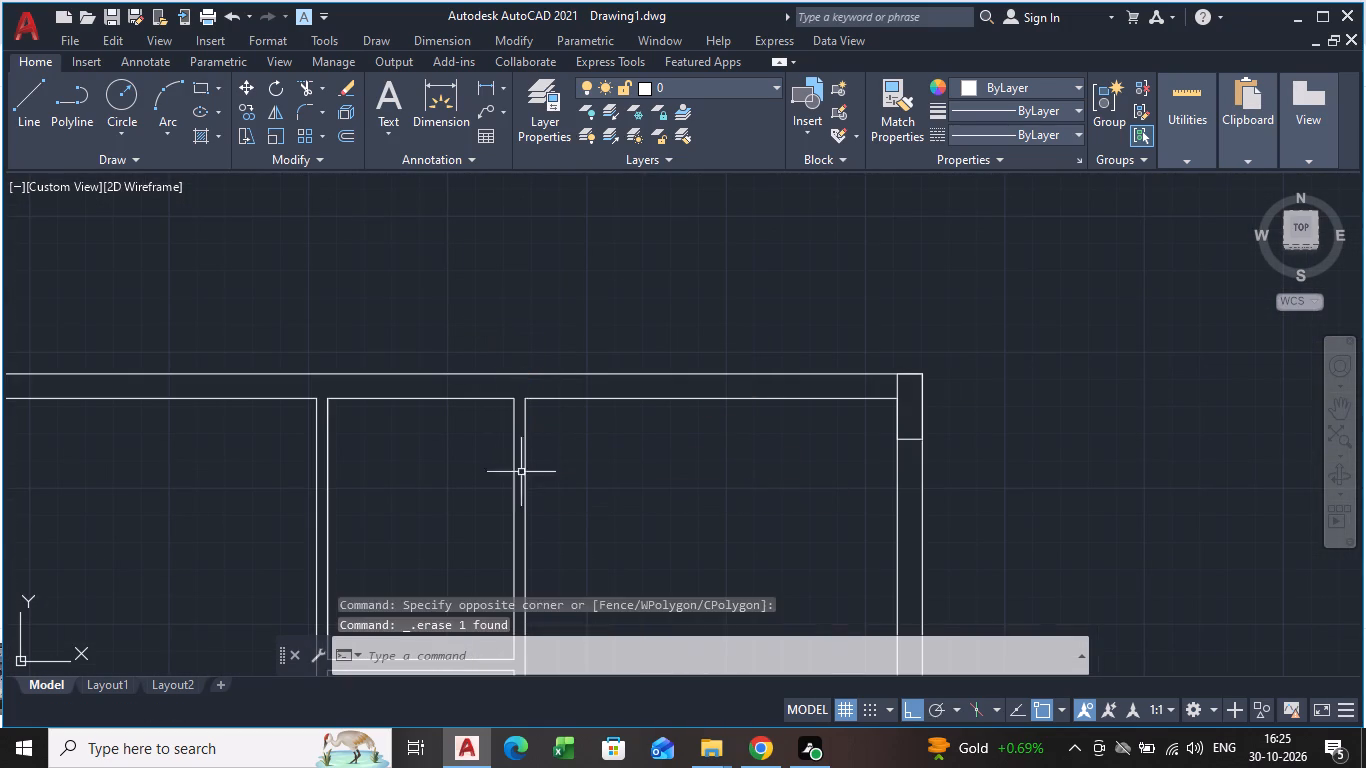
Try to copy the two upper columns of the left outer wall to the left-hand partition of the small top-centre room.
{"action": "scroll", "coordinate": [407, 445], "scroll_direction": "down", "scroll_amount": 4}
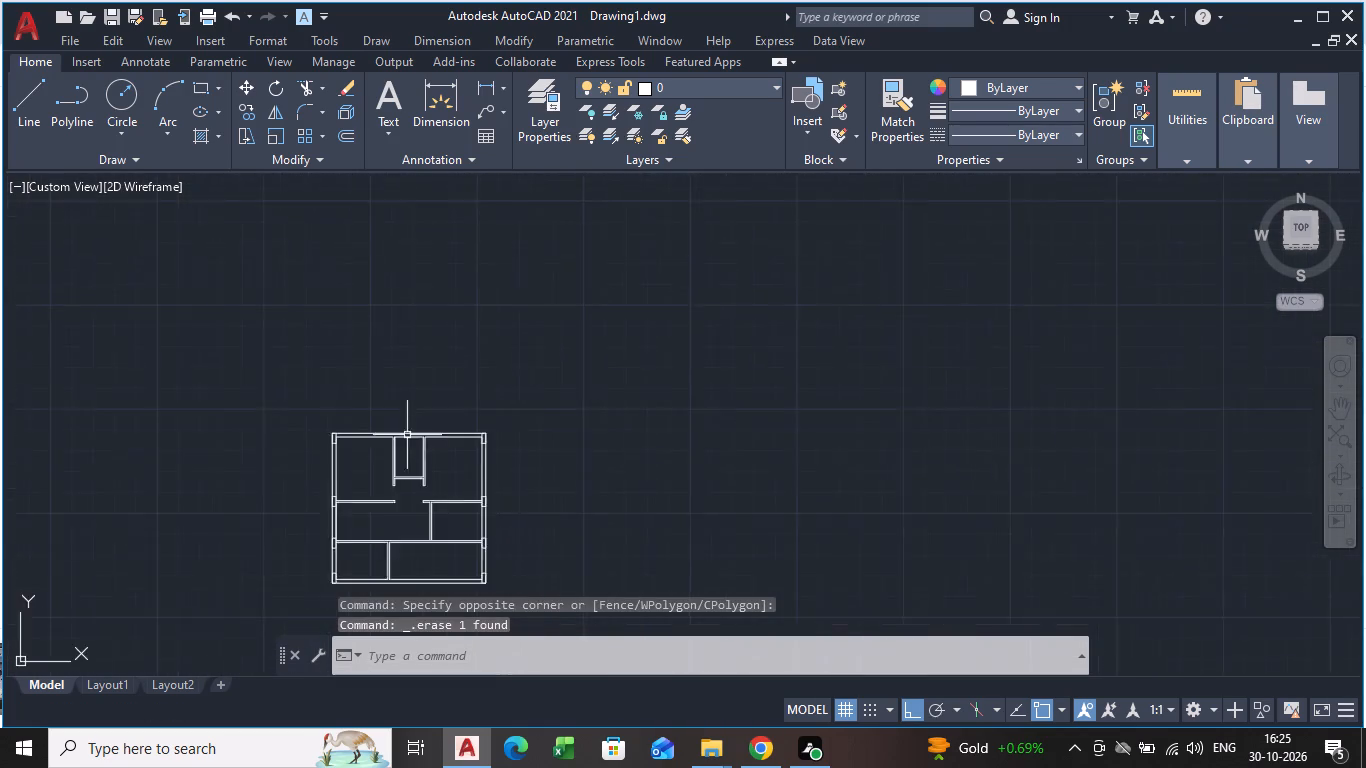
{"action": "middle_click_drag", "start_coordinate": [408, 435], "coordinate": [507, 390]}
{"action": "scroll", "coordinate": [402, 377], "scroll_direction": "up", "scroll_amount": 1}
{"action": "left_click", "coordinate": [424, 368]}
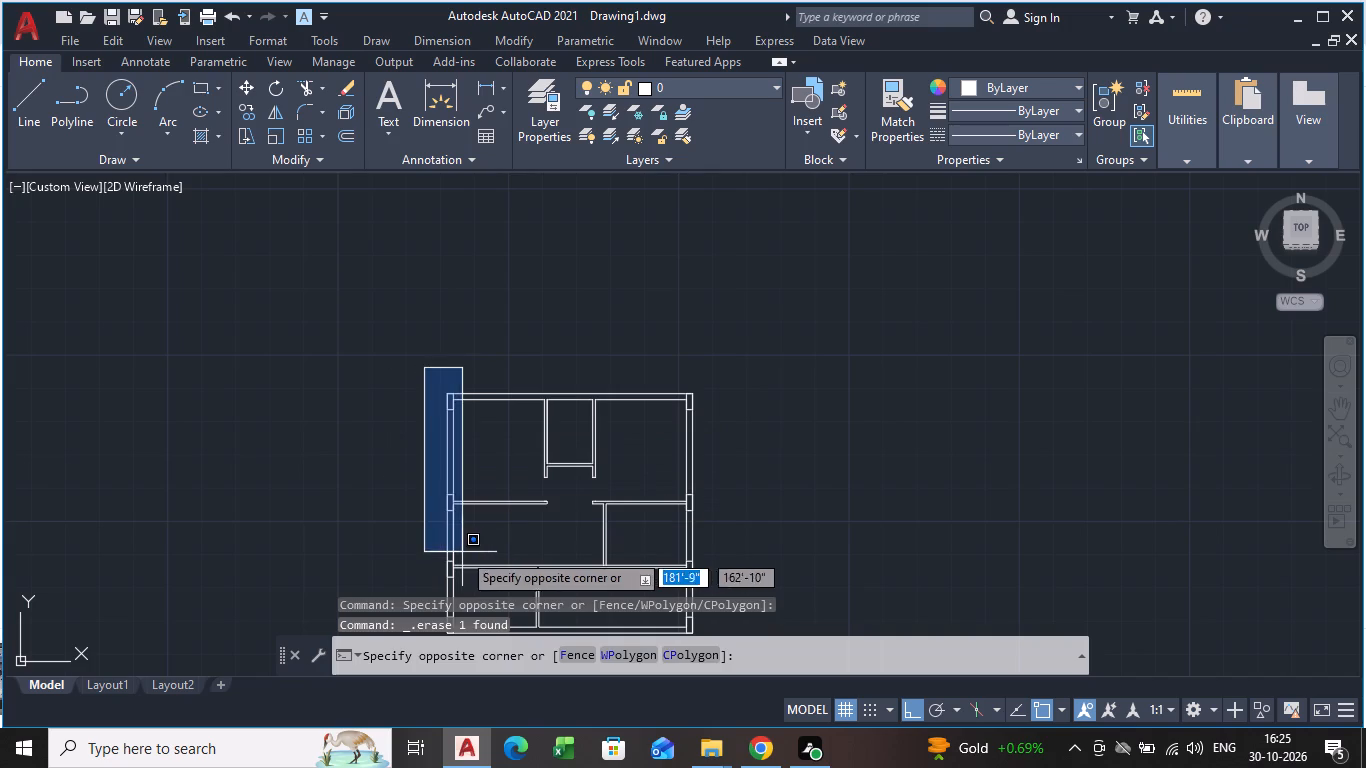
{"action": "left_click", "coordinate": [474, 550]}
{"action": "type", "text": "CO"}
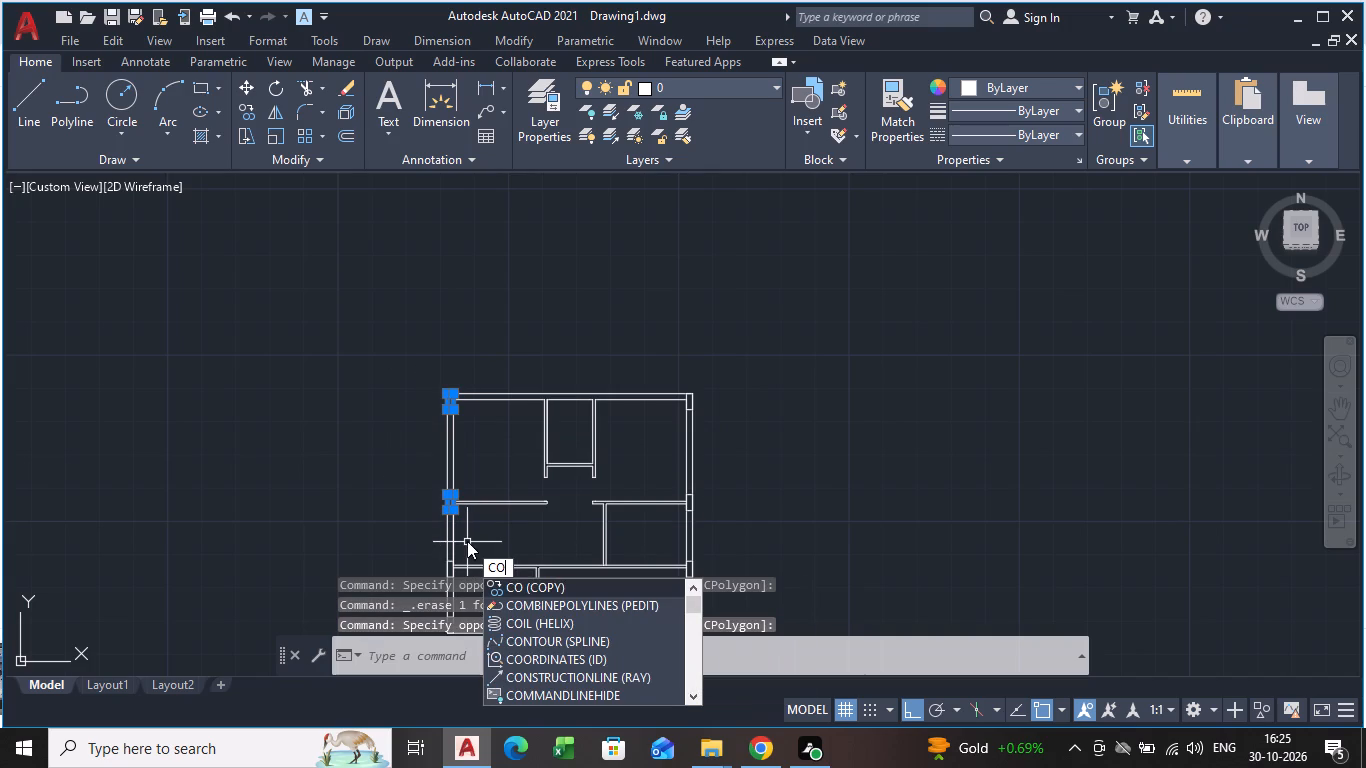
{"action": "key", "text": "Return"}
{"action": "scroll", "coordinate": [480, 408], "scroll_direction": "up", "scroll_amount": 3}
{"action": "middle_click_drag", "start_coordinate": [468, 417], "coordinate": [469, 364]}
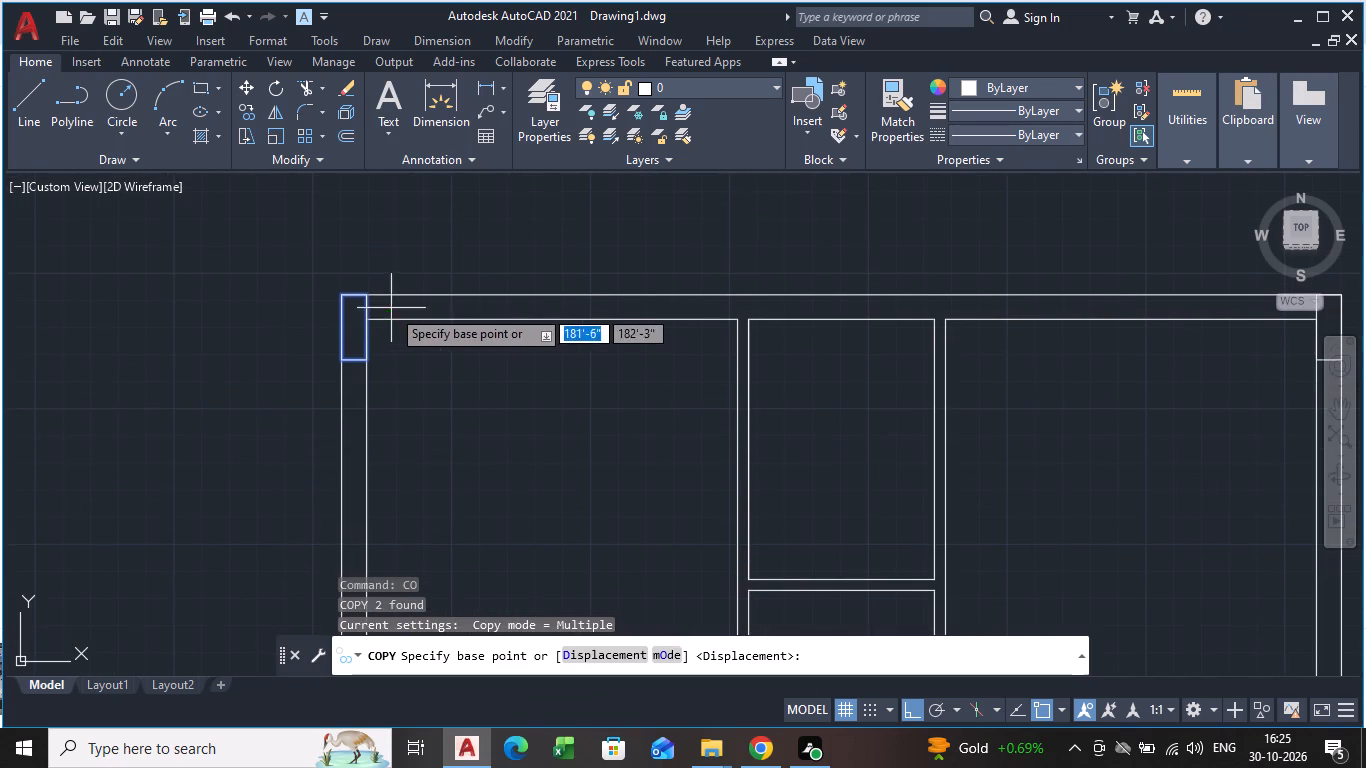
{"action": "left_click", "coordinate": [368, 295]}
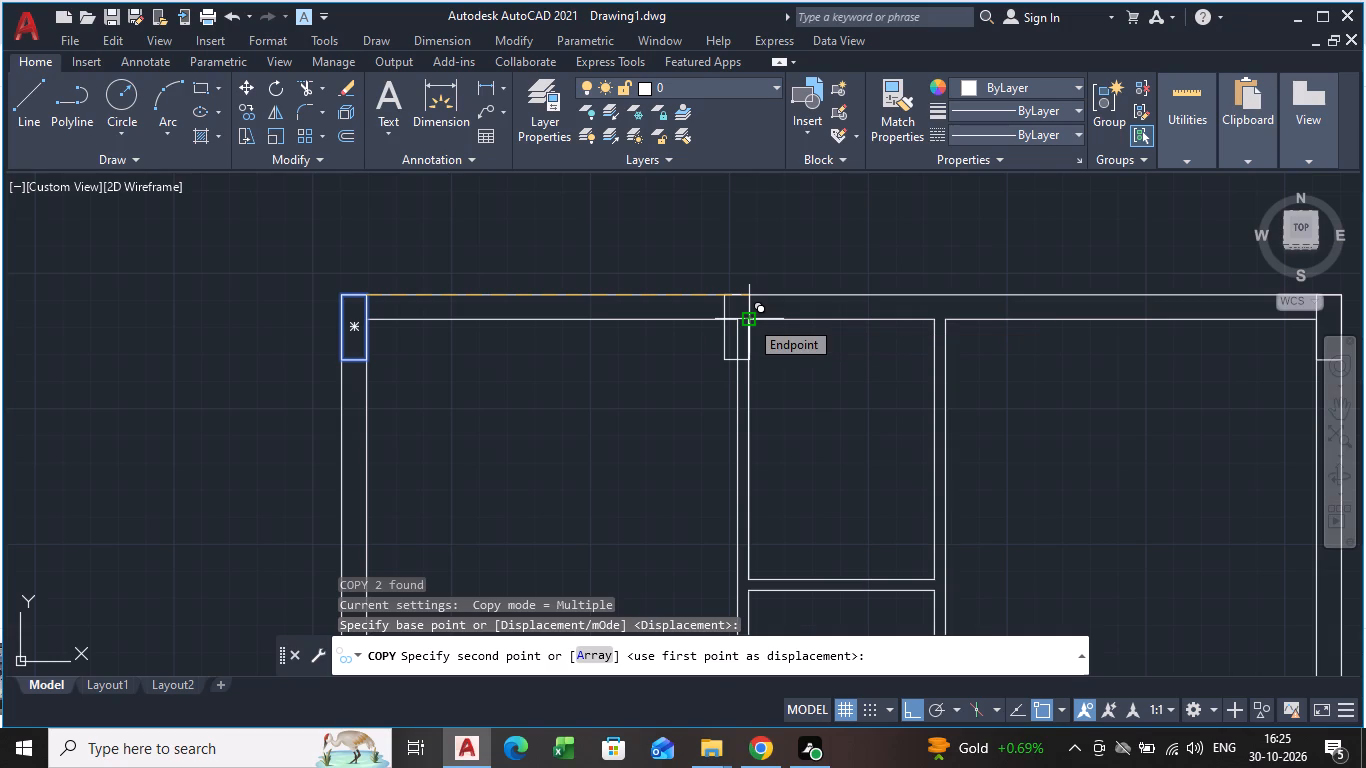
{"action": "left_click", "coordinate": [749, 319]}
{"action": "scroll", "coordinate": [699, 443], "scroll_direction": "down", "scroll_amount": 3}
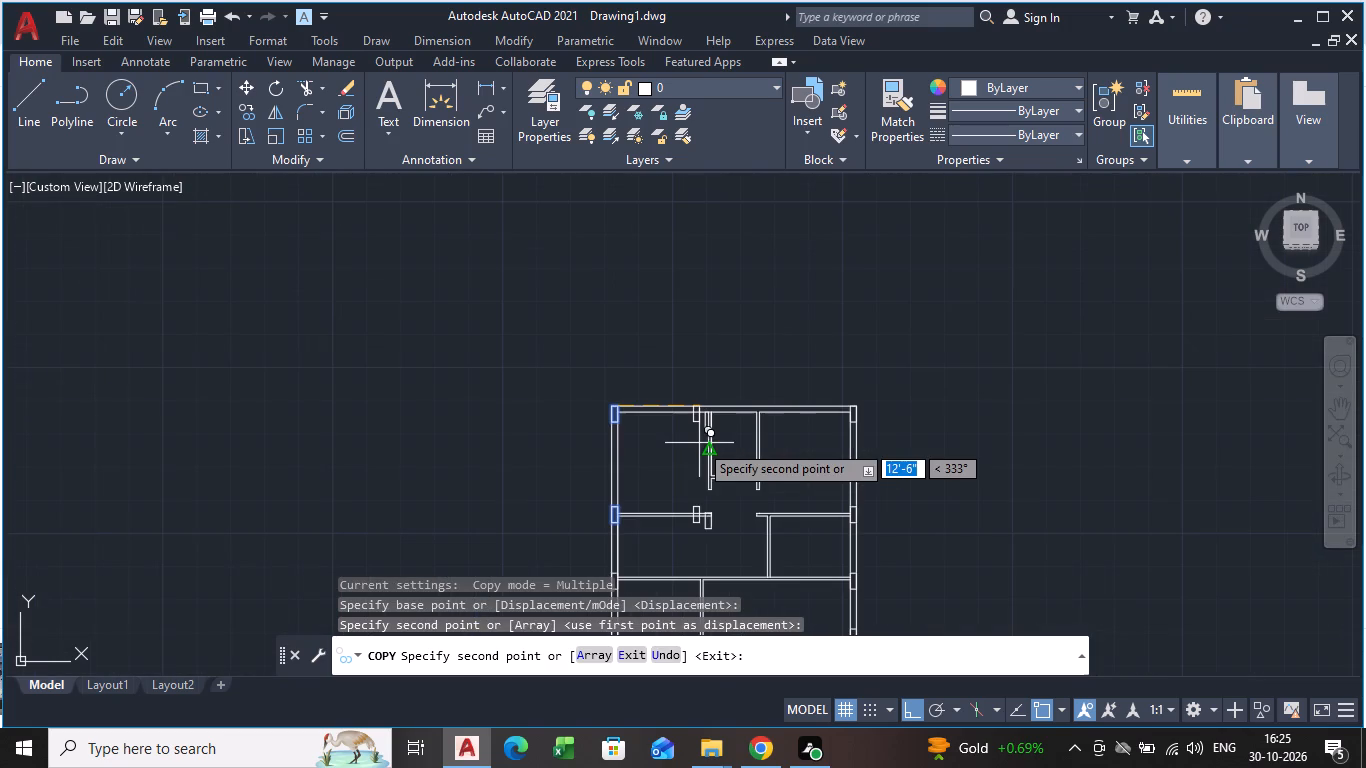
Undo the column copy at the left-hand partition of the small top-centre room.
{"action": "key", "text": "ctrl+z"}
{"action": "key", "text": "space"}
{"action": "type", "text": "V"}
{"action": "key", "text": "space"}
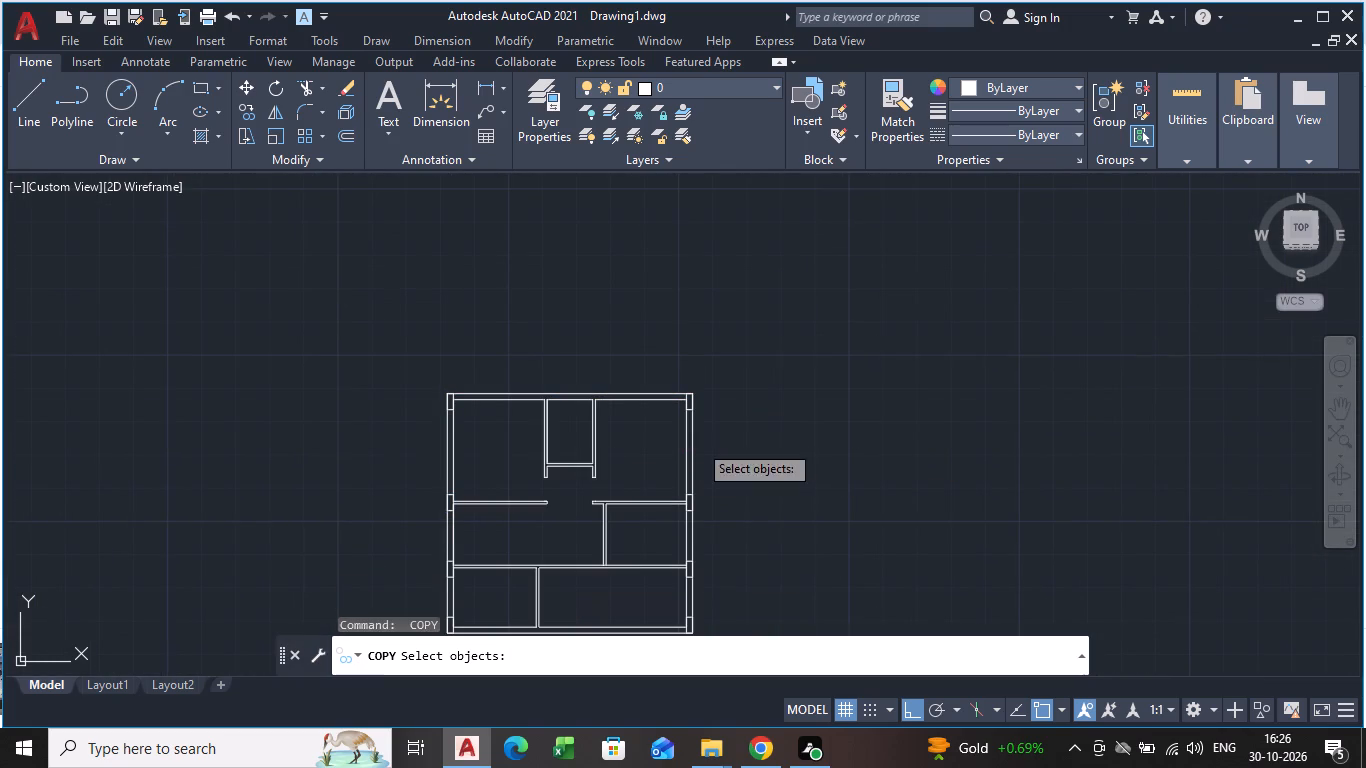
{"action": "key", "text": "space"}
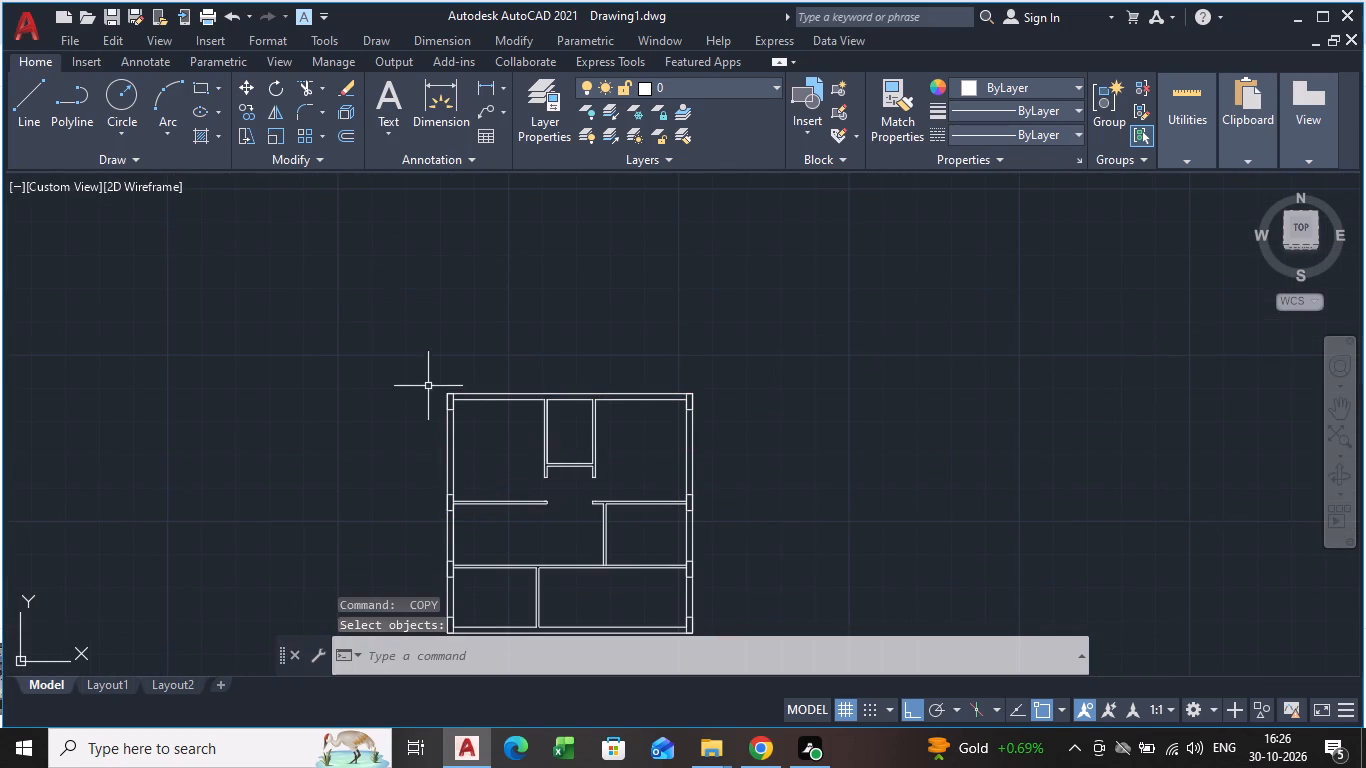
Copy the two upper columns of the left outer wall horizontally 17' to the near face of the small top-centre room's right-hand partition.
{"action": "left_click", "coordinate": [428, 379]}
{"action": "left_click", "coordinate": [466, 529]}
{"action": "type", "text": "CO"}
{"action": "key", "text": "Return"}
{"action": "scroll", "coordinate": [454, 479], "scroll_direction": "up", "scroll_amount": 1}
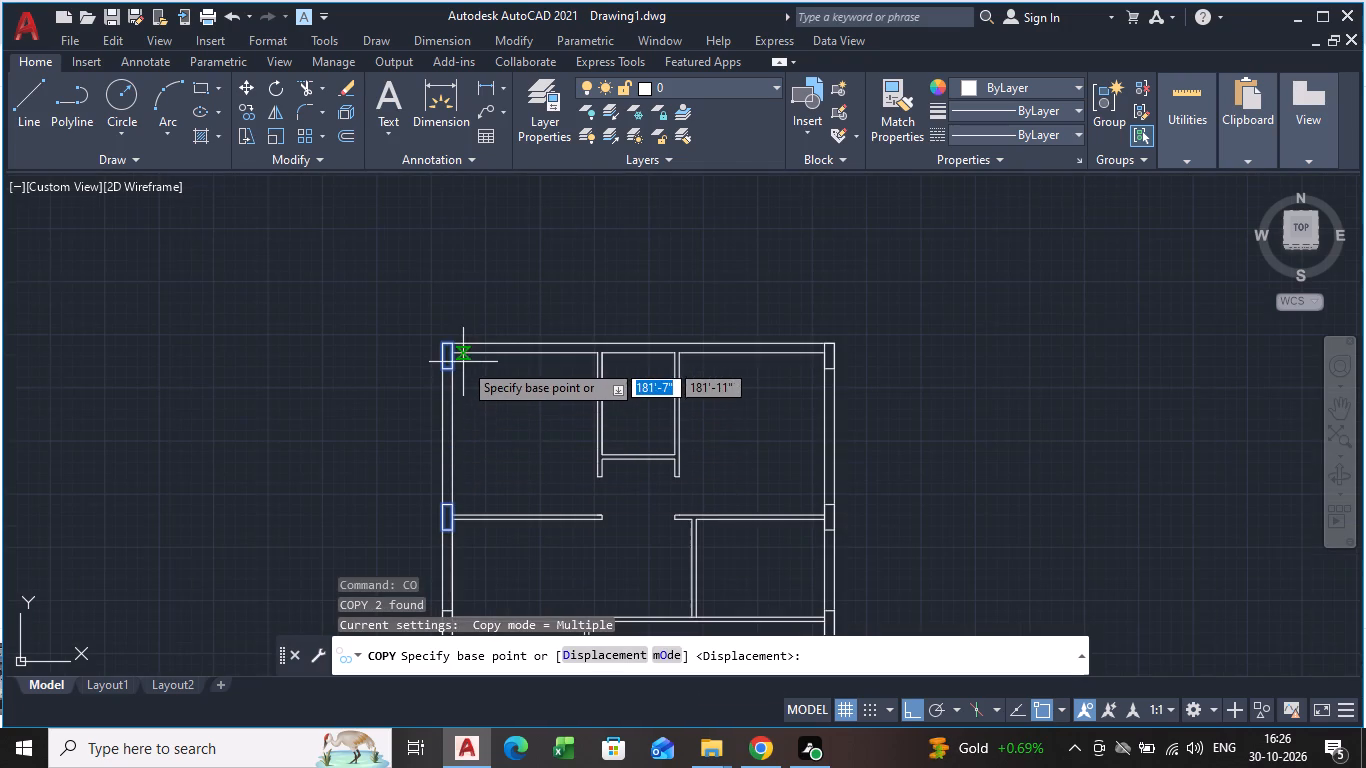
{"action": "scroll", "coordinate": [463, 362], "scroll_direction": "up", "scroll_amount": 2}
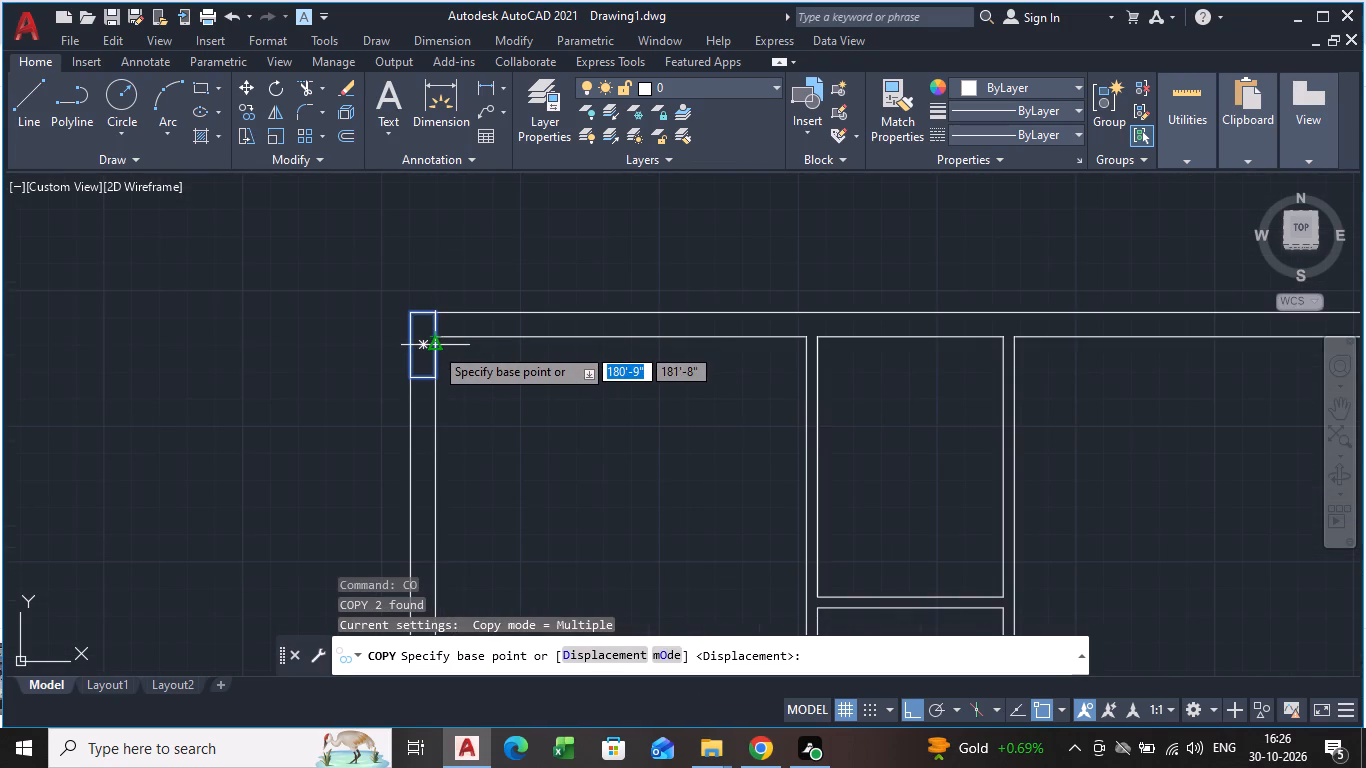
{"action": "left_click", "coordinate": [434, 332]}
{"action": "scroll", "coordinate": [602, 380], "scroll_direction": "down", "scroll_amount": 2}
{"action": "middle_click_drag", "start_coordinate": [602, 380], "coordinate": [498, 300]}
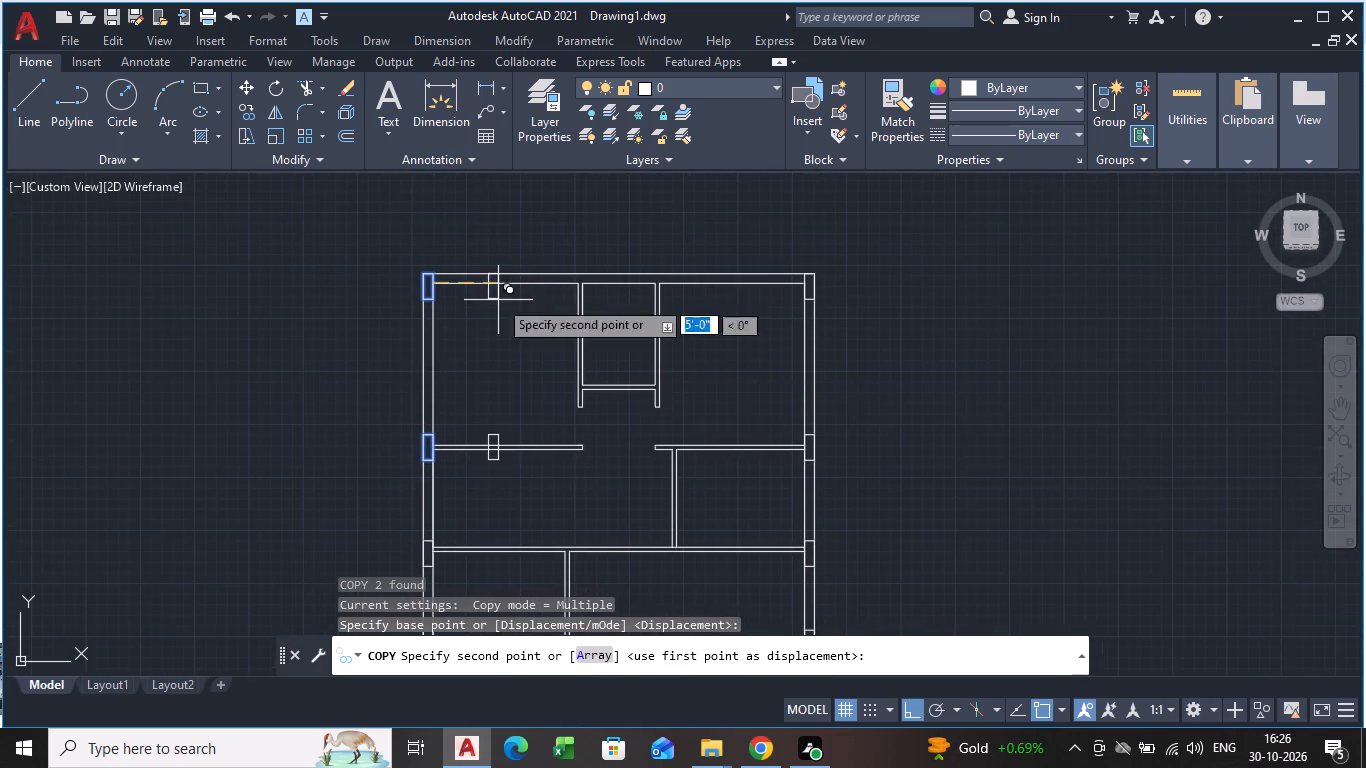
{"action": "scroll", "coordinate": [651, 304], "scroll_direction": "up", "scroll_amount": 2}
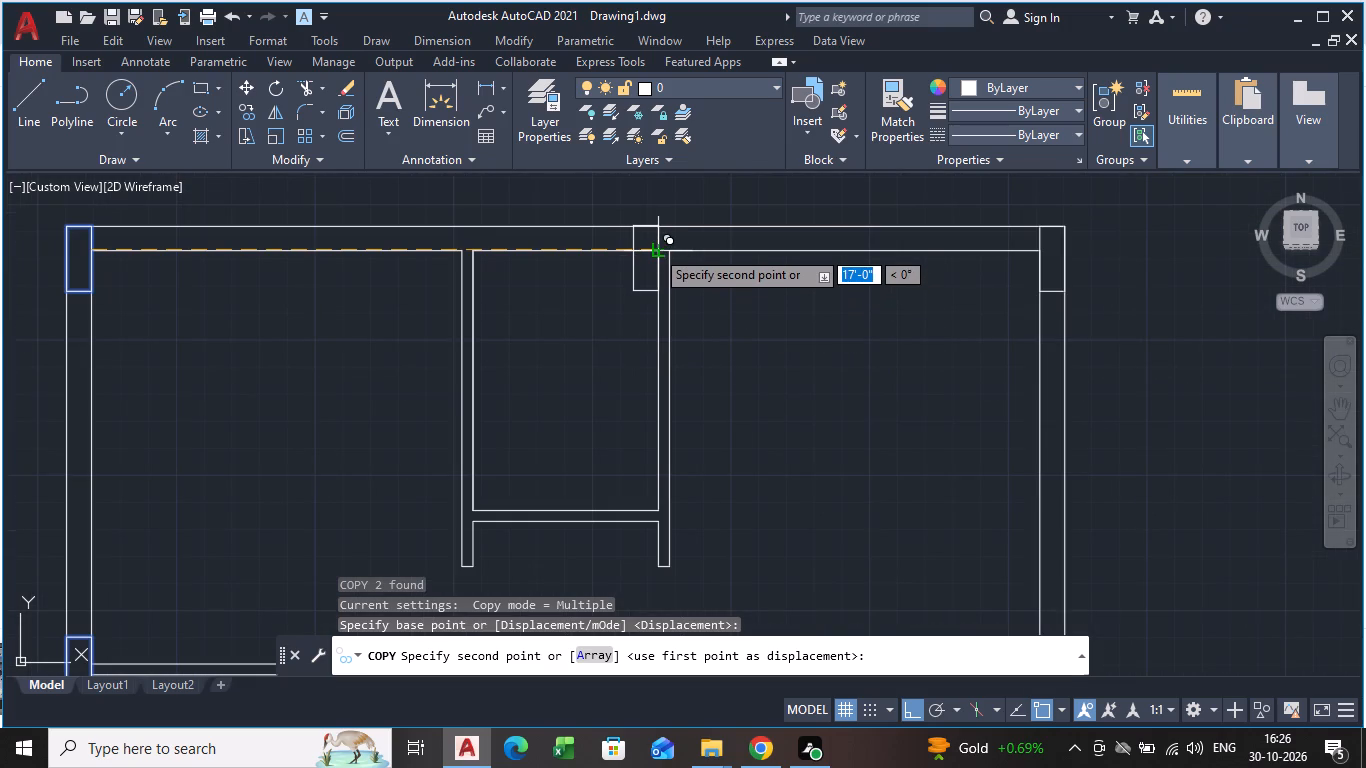
{"action": "left_click", "coordinate": [655, 249]}
{"action": "scroll", "coordinate": [649, 372], "scroll_direction": "down", "scroll_amount": 3}
{"action": "middle_click_drag", "start_coordinate": [649, 381], "coordinate": [649, 290]}
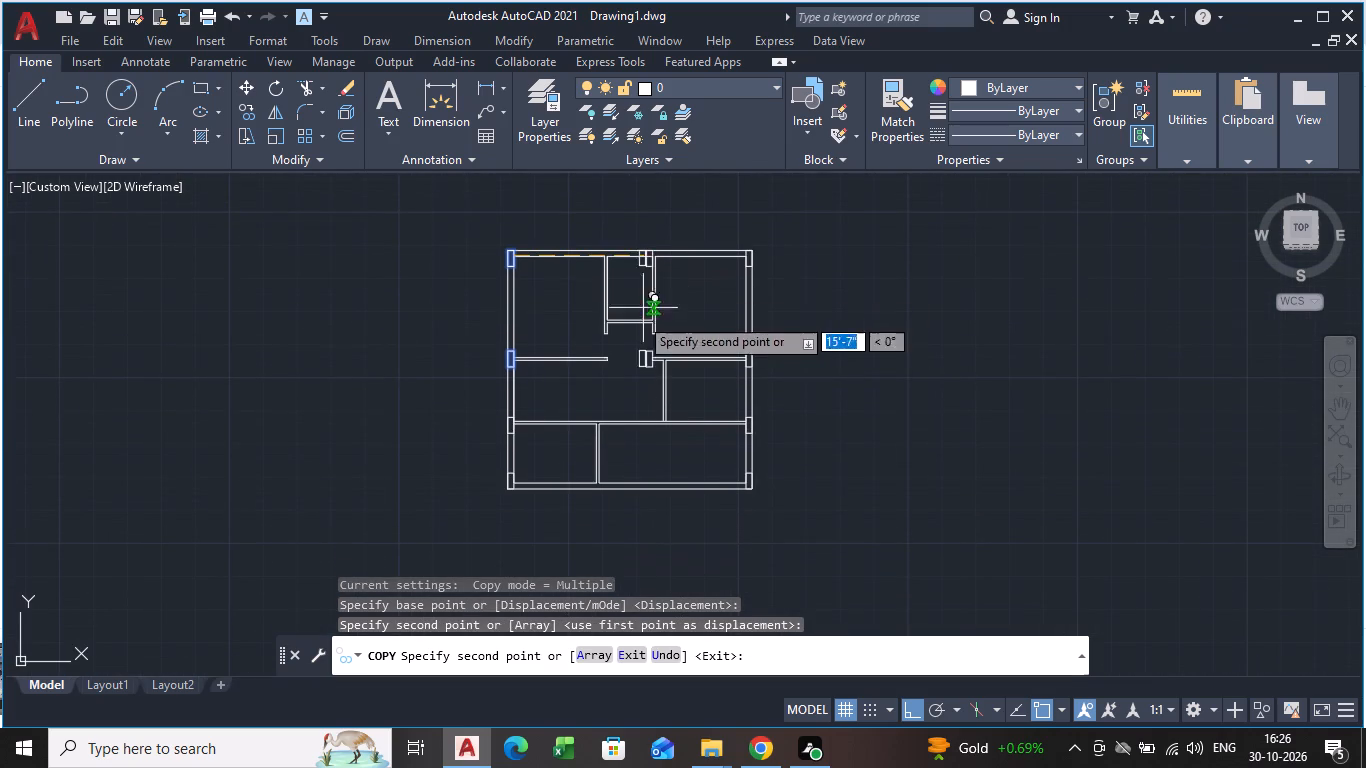
{"action": "key", "text": "Escape"}
Copy the two lower columns of the left outer wall across to the left face of the vertical partition between the bottom rooms.
{"action": "scroll", "coordinate": [657, 290], "scroll_direction": "up", "scroll_amount": 3}
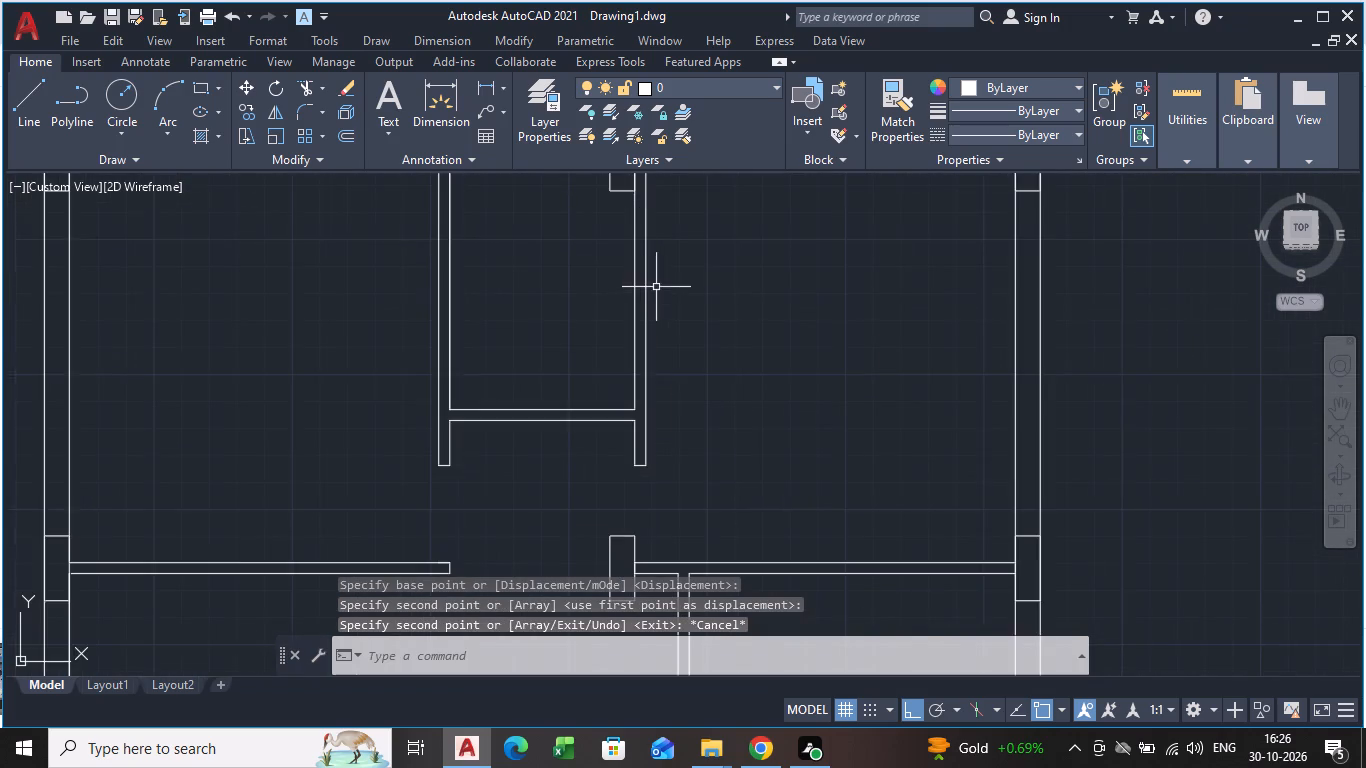
{"action": "scroll", "coordinate": [644, 290], "scroll_direction": "down", "scroll_amount": 1}
{"action": "scroll", "coordinate": [639, 521], "scroll_direction": "down", "scroll_amount": 2}
{"action": "middle_click_drag", "start_coordinate": [639, 513], "coordinate": [651, 348]}
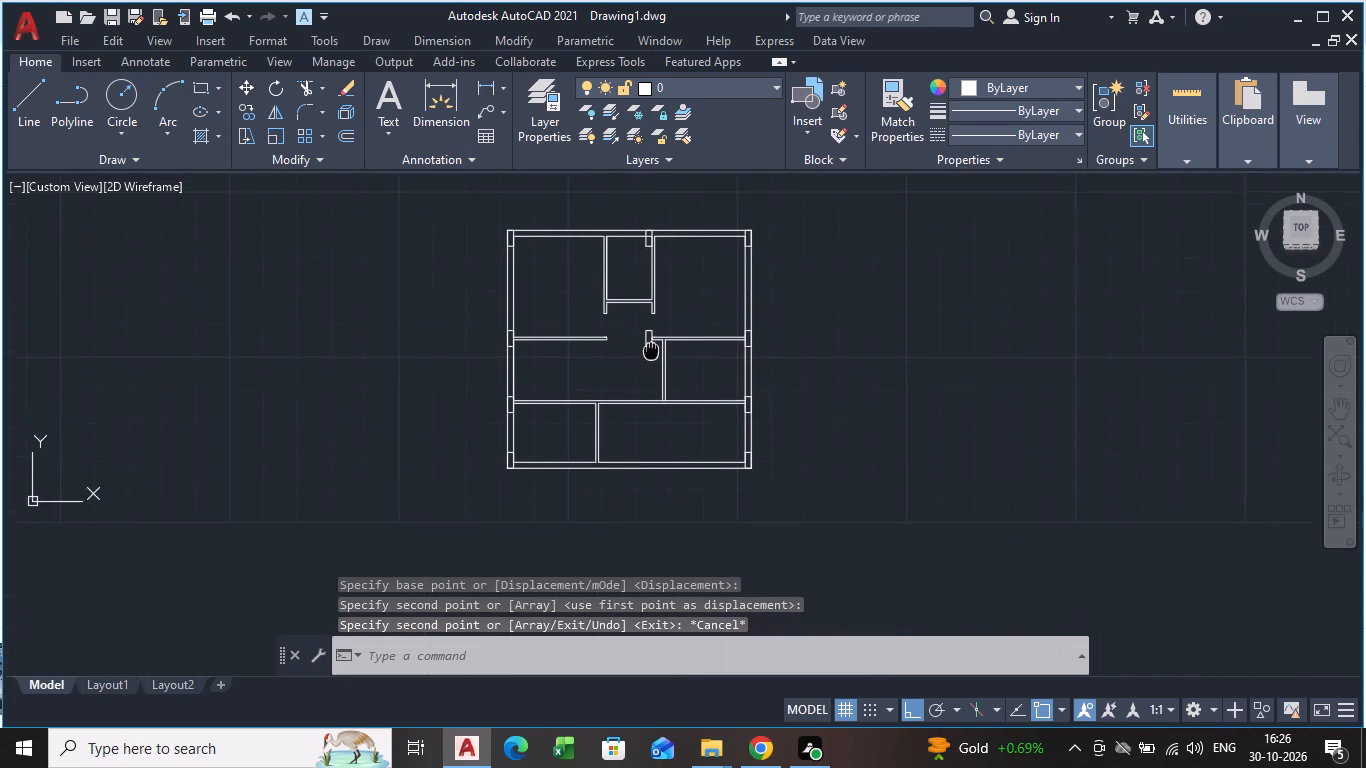
{"action": "middle_click_drag", "start_coordinate": [651, 348], "coordinate": [648, 296]}
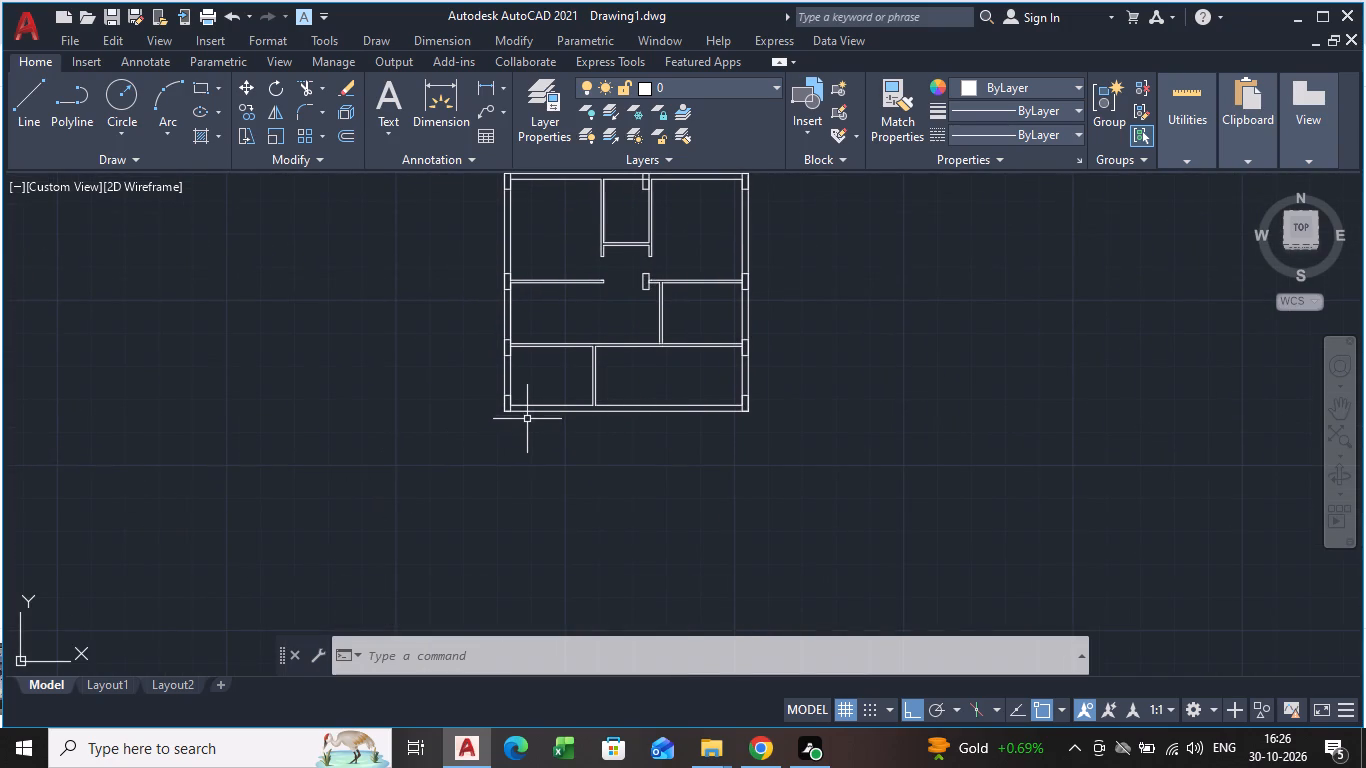
{"action": "middle_click_drag", "start_coordinate": [526, 424], "coordinate": [525, 346]}
{"action": "scroll", "coordinate": [512, 269], "scroll_direction": "up", "scroll_amount": 2}
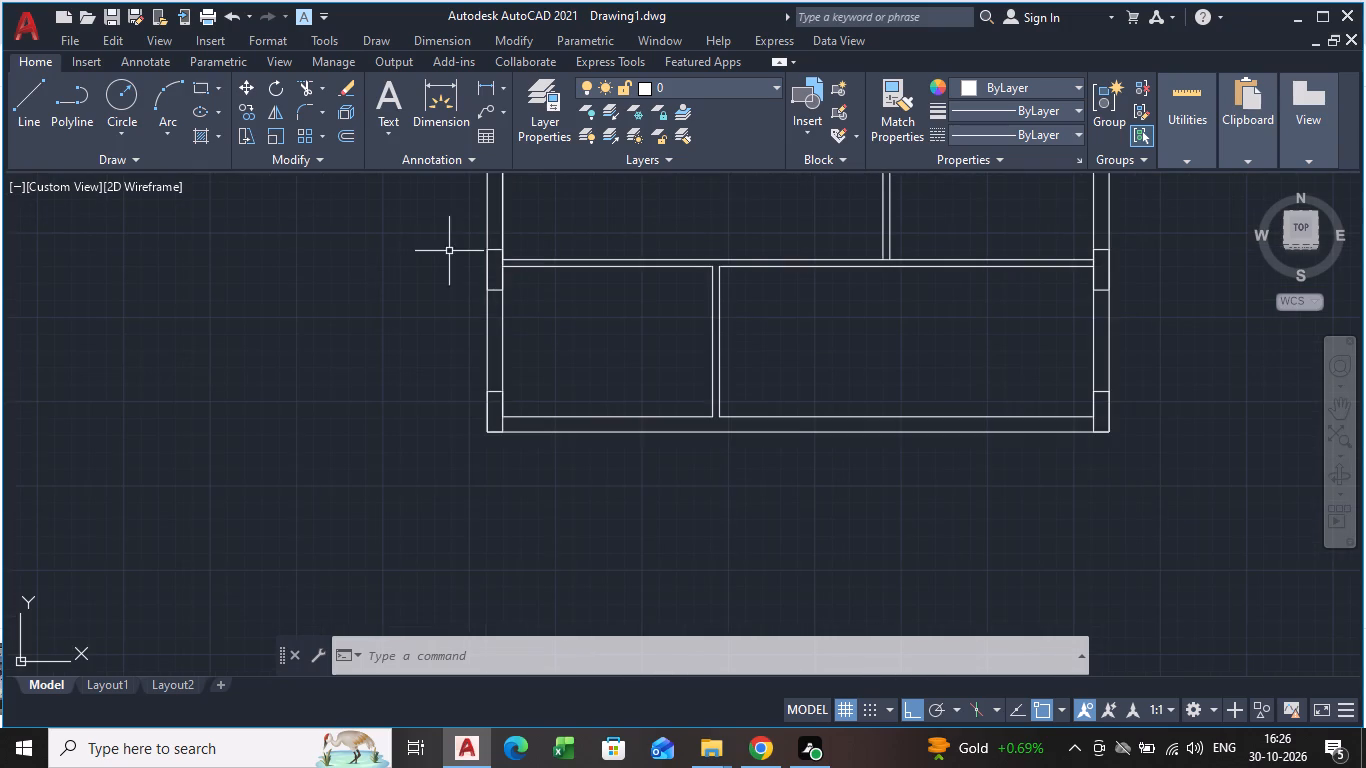
{"action": "left_click", "coordinate": [443, 227]}
{"action": "left_click", "coordinate": [529, 462]}
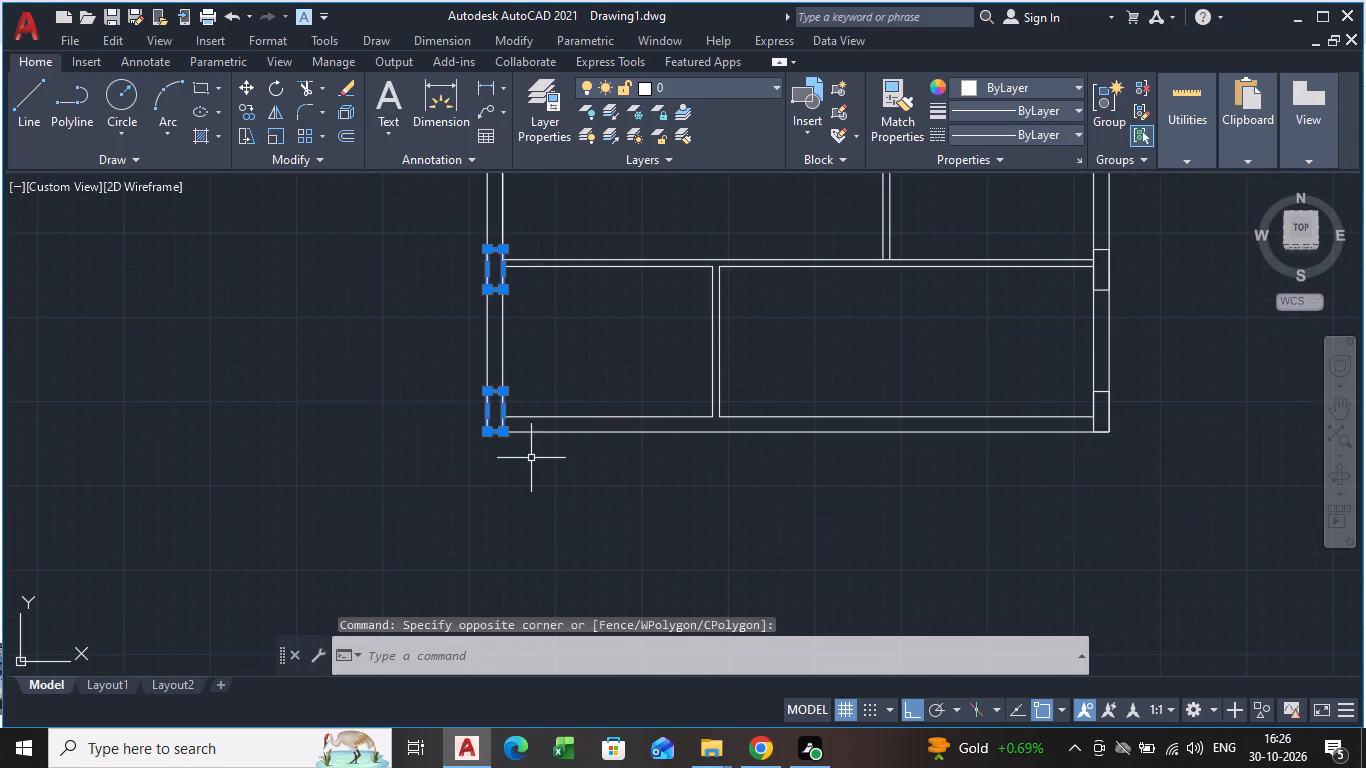
{"action": "type", "text": "CO"}
{"action": "key", "text": "Return"}
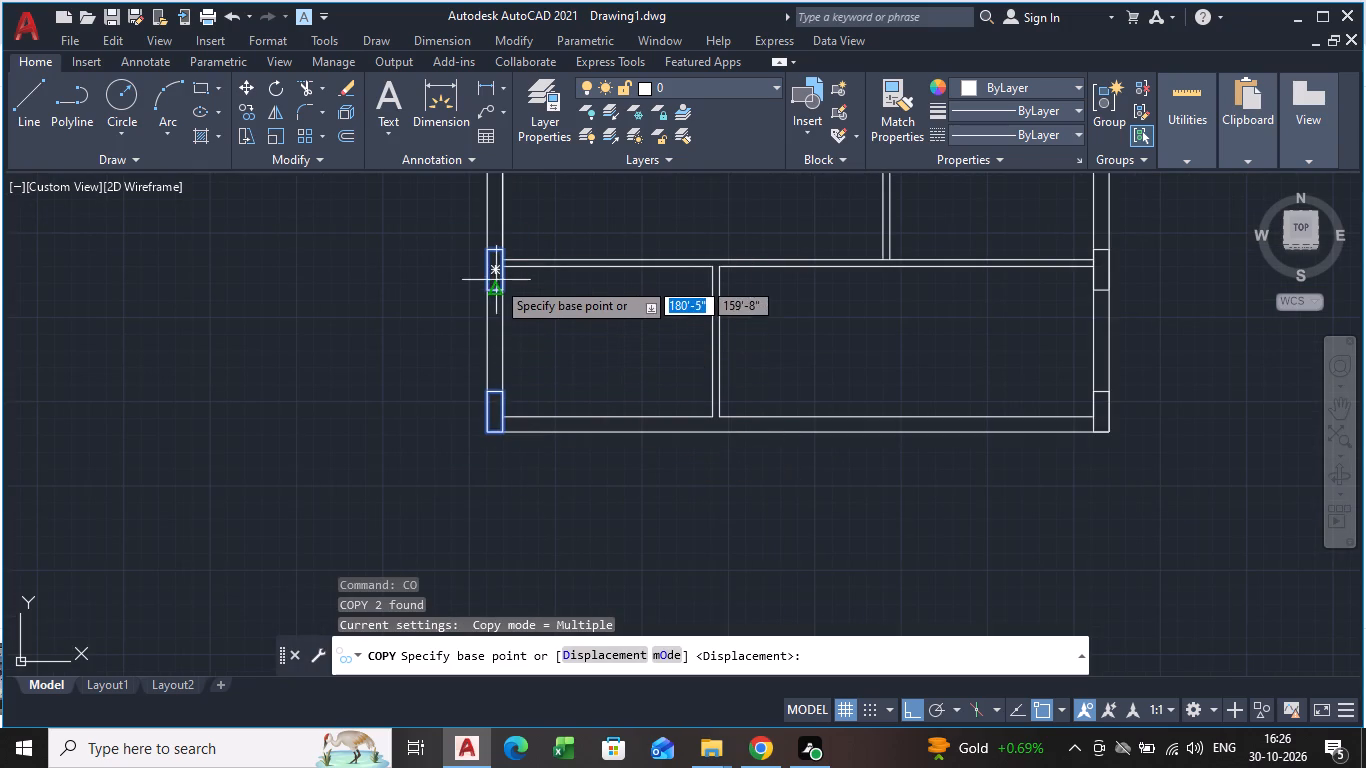
{"action": "scroll", "coordinate": [513, 275], "scroll_direction": "up", "scroll_amount": 1}
{"action": "left_click", "coordinate": [495, 248]}
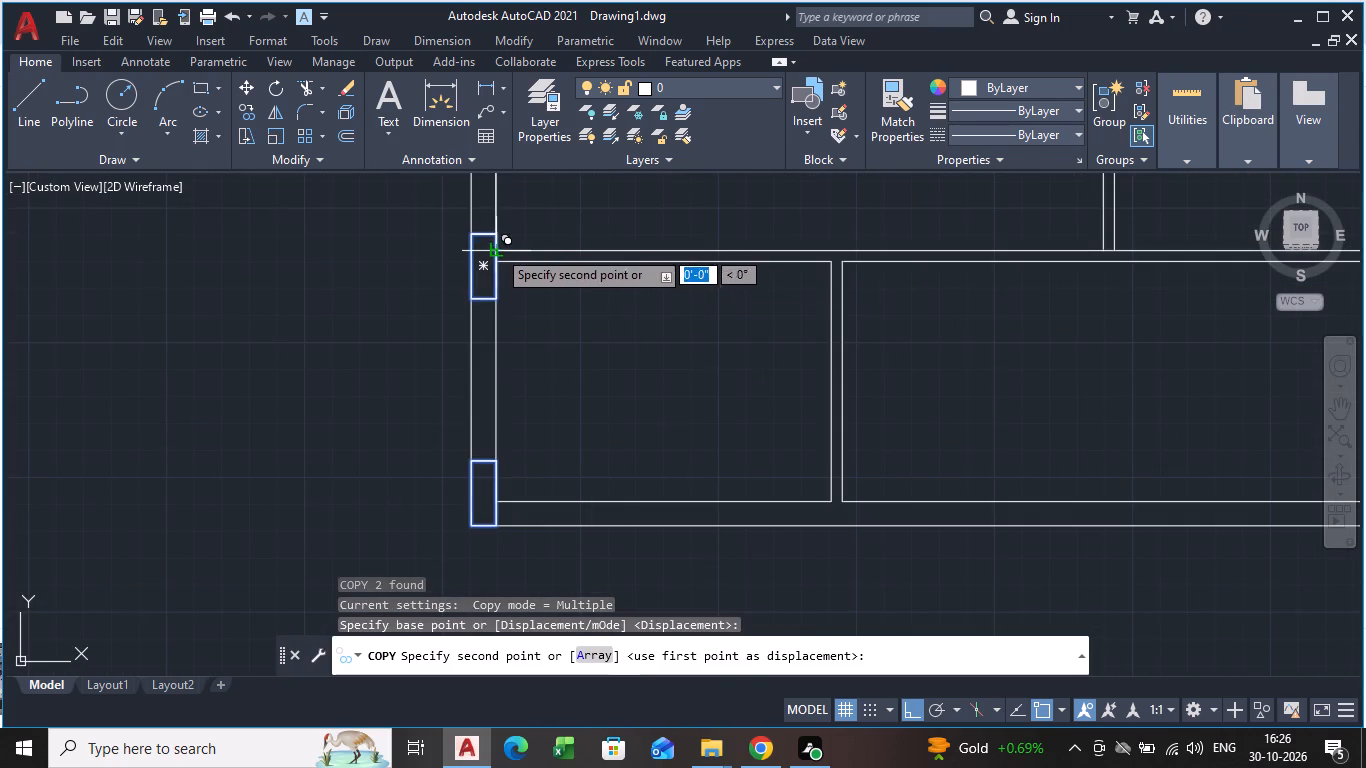
{"action": "scroll", "coordinate": [834, 273], "scroll_direction": "up", "scroll_amount": 2}
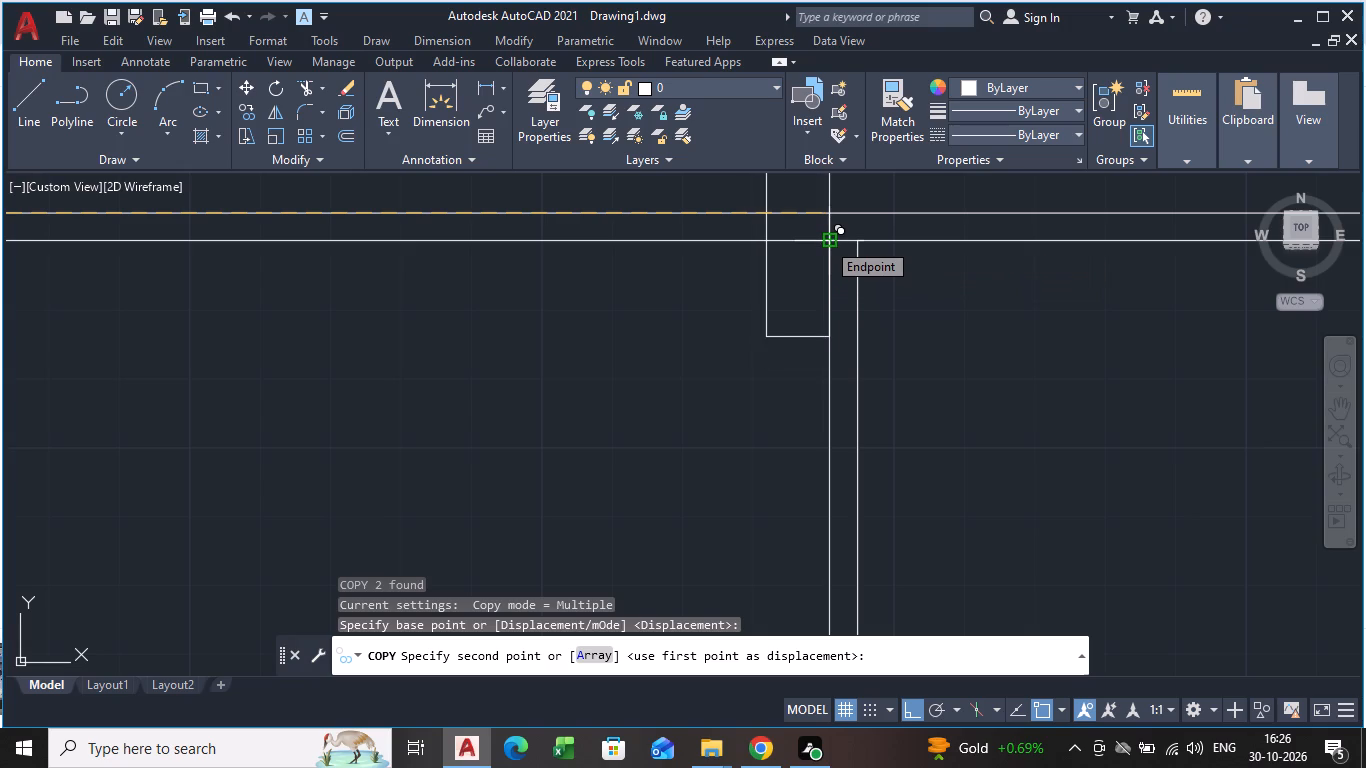
{"action": "left_click", "coordinate": [826, 241]}
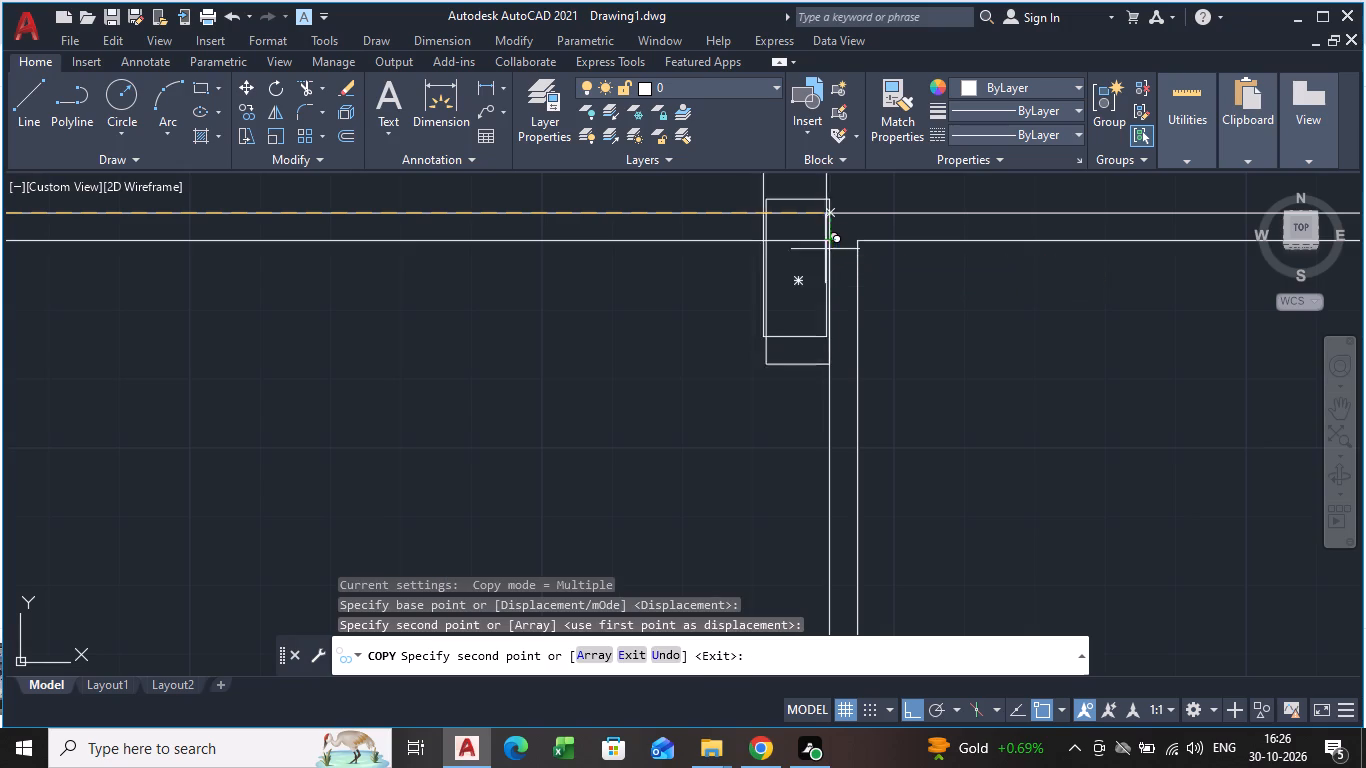
{"action": "scroll", "coordinate": [757, 371], "scroll_direction": "down", "scroll_amount": 3}
{"action": "key", "text": "Escape"}
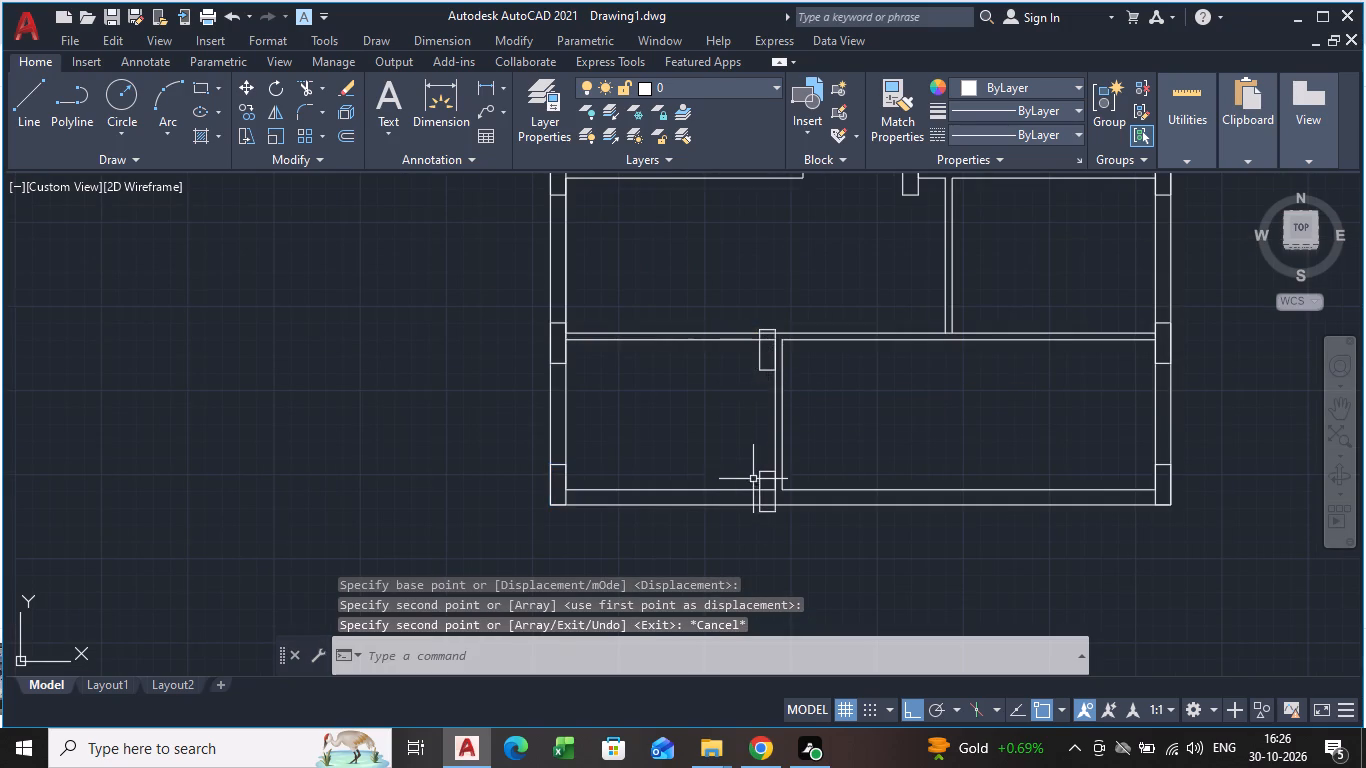
Trim both bottom outer wall lines inside the copied column at the lower end of the bottom rooms' vertical partition.
{"action": "scroll", "coordinate": [753, 482], "scroll_direction": "down", "scroll_amount": 1}
{"action": "middle_click_drag", "start_coordinate": [753, 483], "coordinate": [690, 431]}
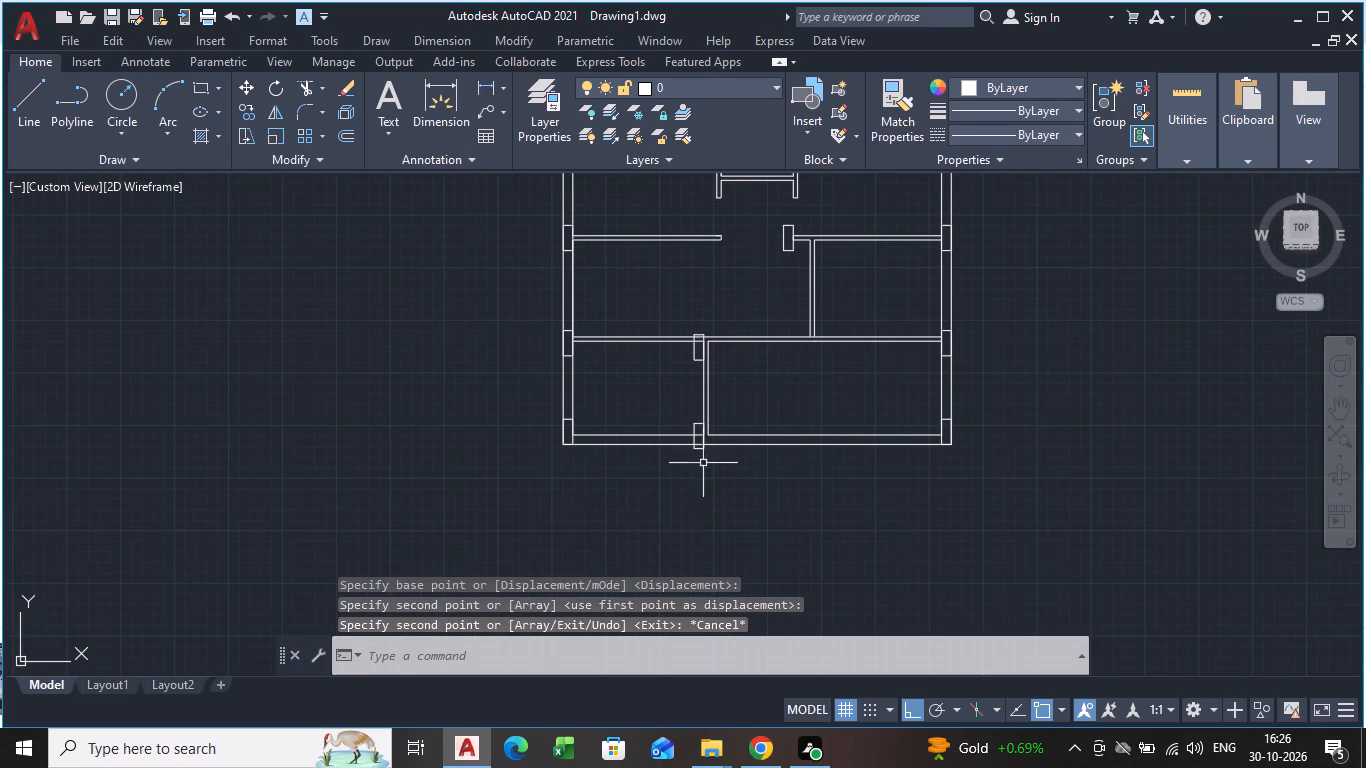
{"action": "scroll", "coordinate": [703, 457], "scroll_direction": "up", "scroll_amount": 1}
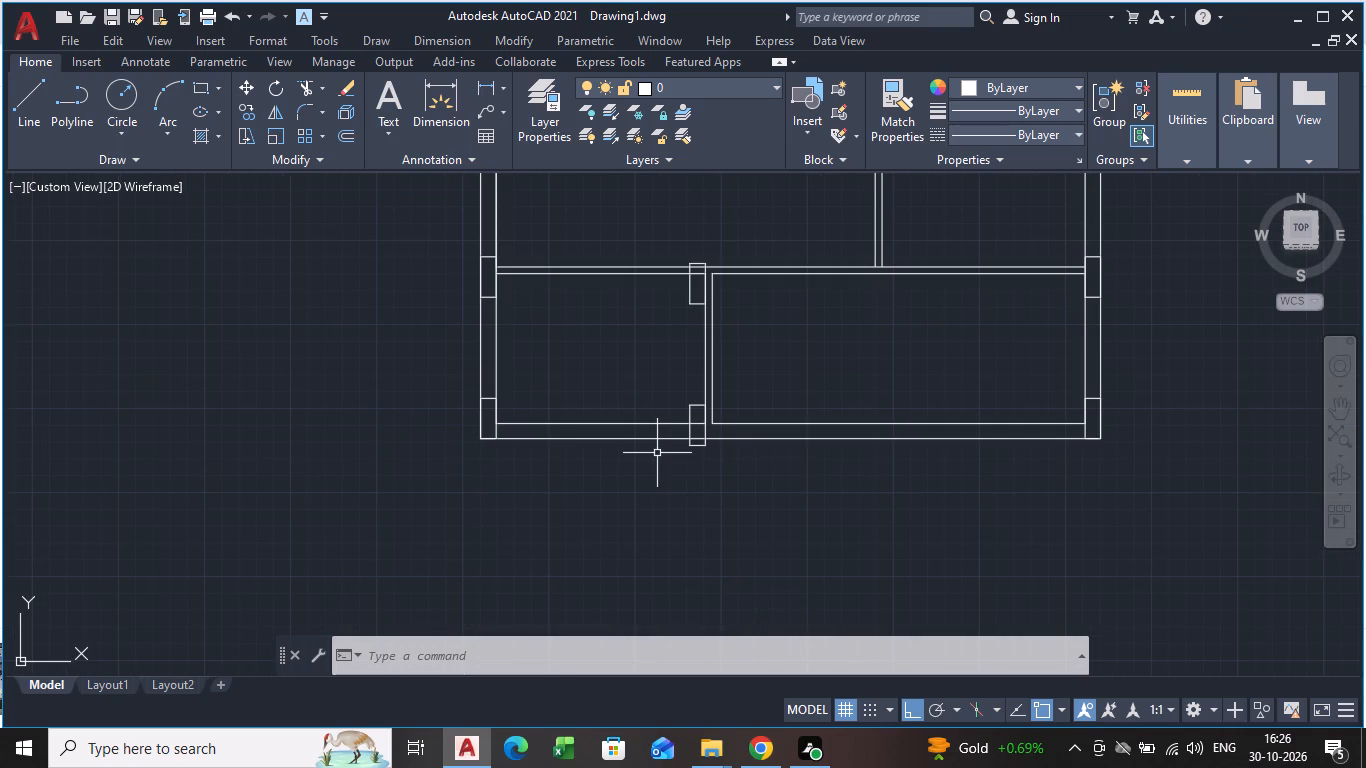
{"action": "scroll", "coordinate": [626, 475], "scroll_direction": "down", "scroll_amount": 3}
{"action": "scroll", "coordinate": [660, 451], "scroll_direction": "up", "scroll_amount": 2}
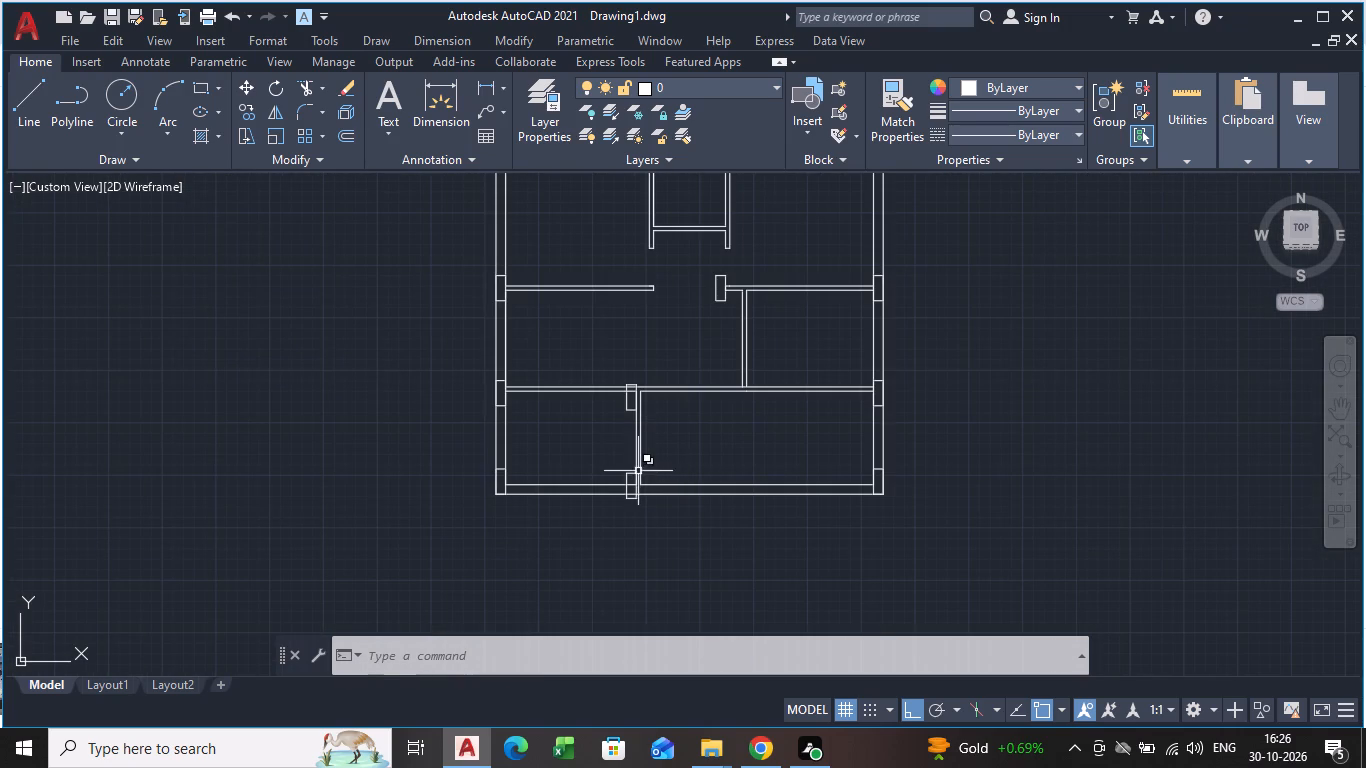
{"action": "scroll", "coordinate": [613, 494], "scroll_direction": "up", "scroll_amount": 2}
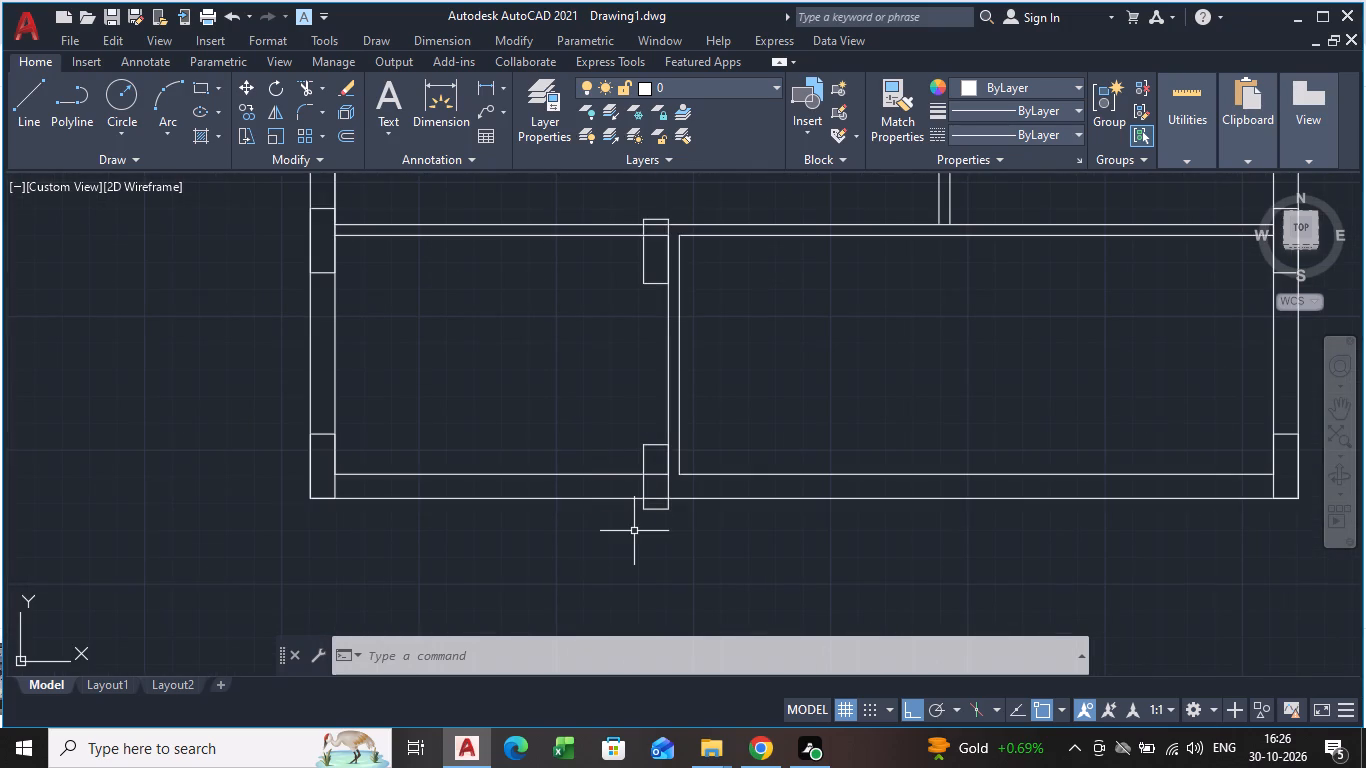
{"action": "type", "text": "TR"}
{"action": "key", "text": "Return"}
{"action": "key", "text": "Return"}
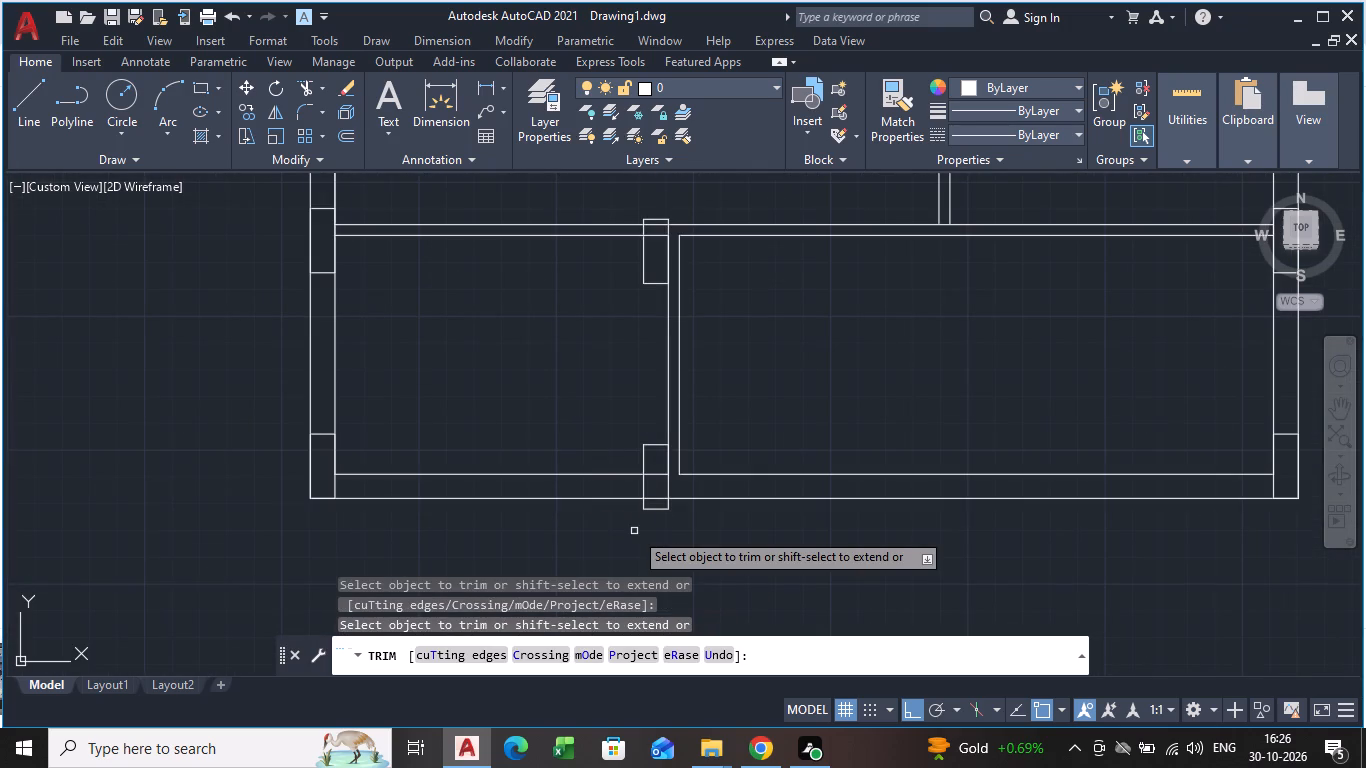
{"action": "scroll", "coordinate": [706, 477], "scroll_direction": "up", "scroll_amount": 2}
{"action": "left_click_drag", "start_coordinate": [580, 435], "coordinate": [583, 520]}
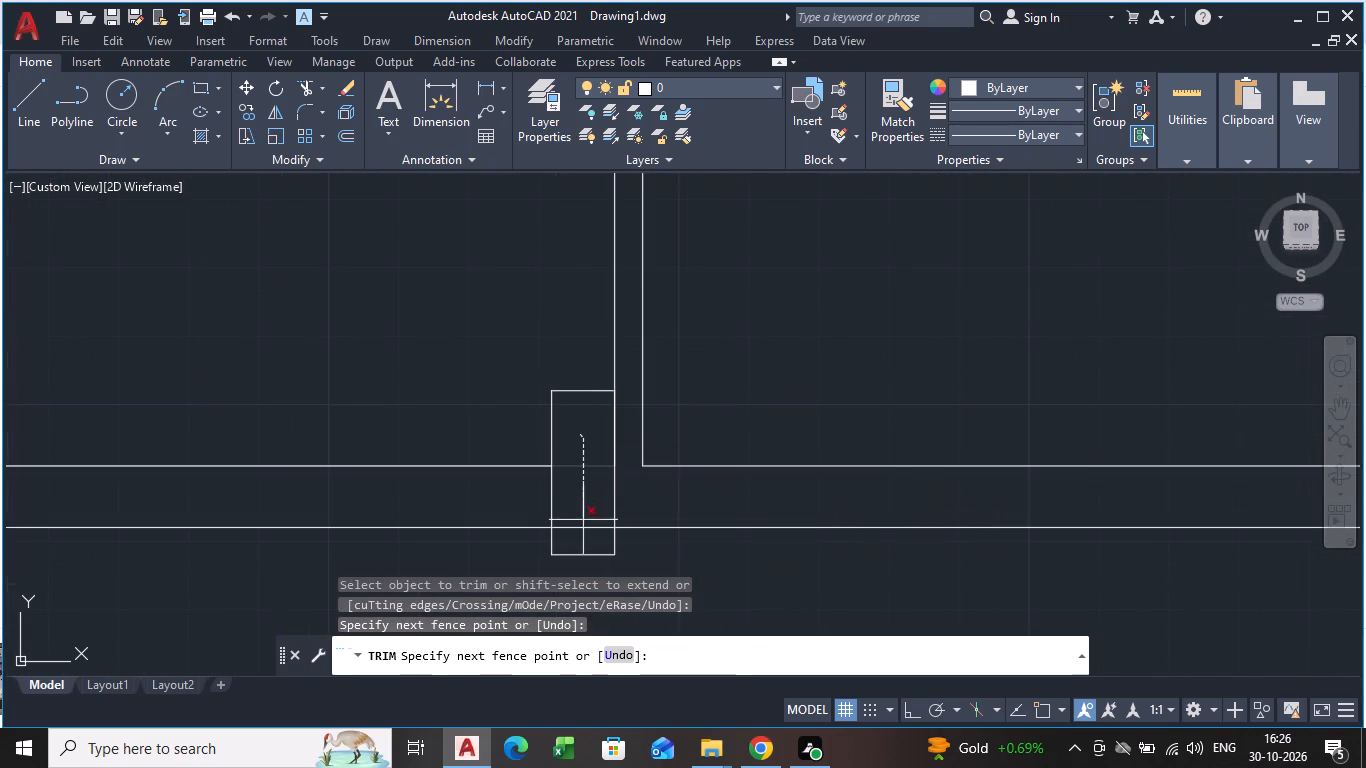
{"action": "left_click_drag", "start_coordinate": [583, 520], "coordinate": [583, 544]}
Trim both horizontal partition lines inside the copied column at the upper end of the bottom rooms' vertical partition.
{"action": "scroll", "coordinate": [572, 338], "scroll_direction": "down", "scroll_amount": 2}
{"action": "middle_click_drag", "start_coordinate": [572, 338], "coordinate": [572, 339]}
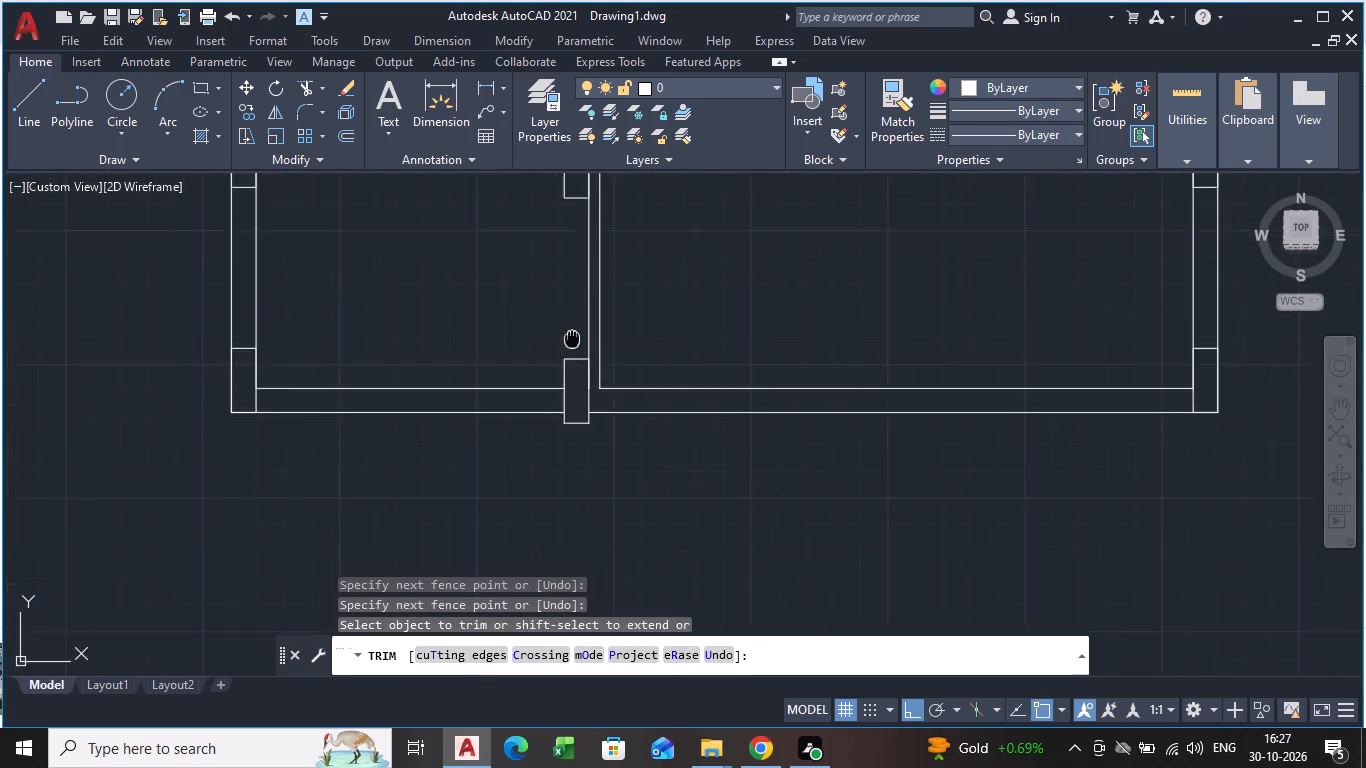
{"action": "middle_click_drag", "start_coordinate": [572, 339], "coordinate": [584, 444]}
{"action": "scroll", "coordinate": [585, 267], "scroll_direction": "up", "scroll_amount": 2}
{"action": "left_click_drag", "start_coordinate": [579, 209], "coordinate": [582, 241]}
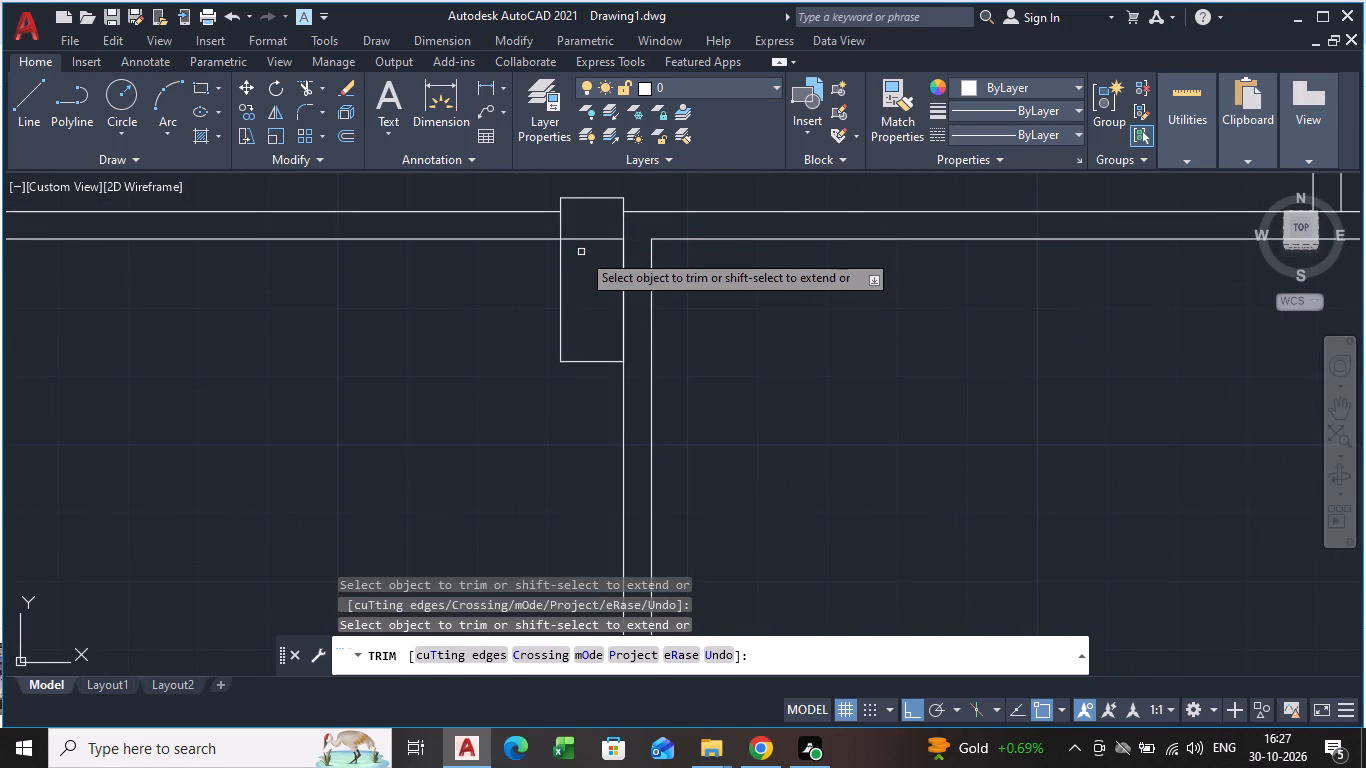
{"action": "left_click_drag", "start_coordinate": [588, 230], "coordinate": [588, 282]}
{"action": "scroll", "coordinate": [406, 280], "scroll_direction": "down", "scroll_amount": 2}
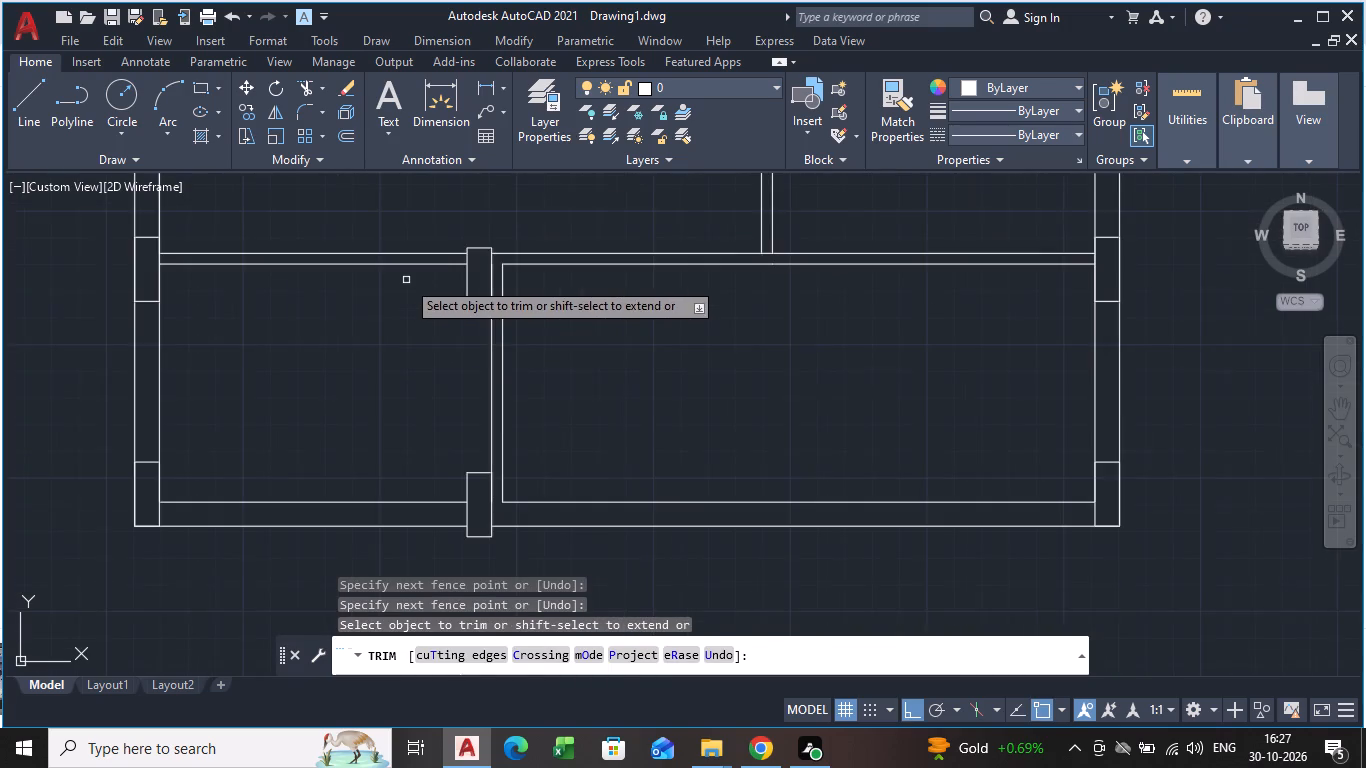
{"action": "middle_click_drag", "start_coordinate": [411, 289], "coordinate": [441, 385]}
{"action": "scroll", "coordinate": [476, 424], "scroll_direction": "down", "scroll_amount": 1}
{"action": "middle_click_drag", "start_coordinate": [476, 423], "coordinate": [480, 361]}
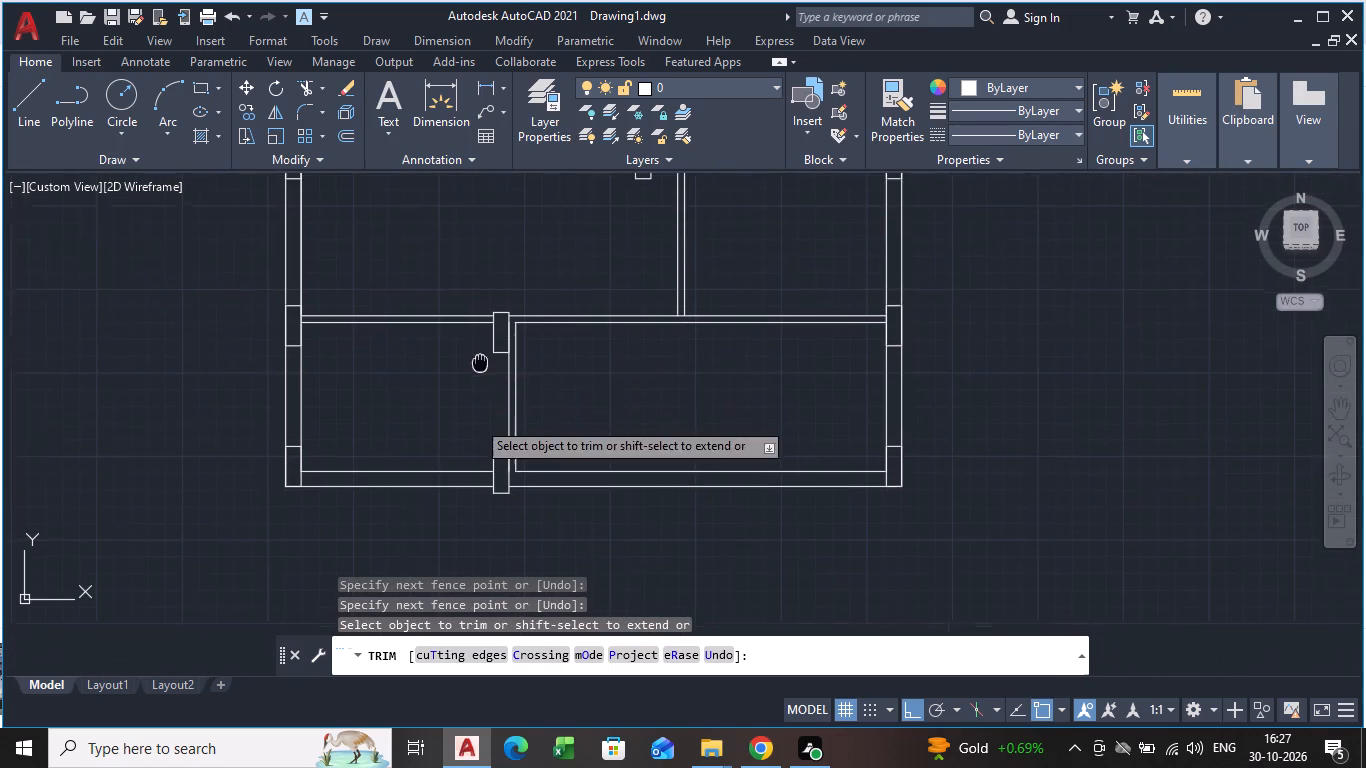
{"action": "middle_click_drag", "start_coordinate": [480, 361], "coordinate": [480, 347]}
{"action": "key", "text": "Escape"}
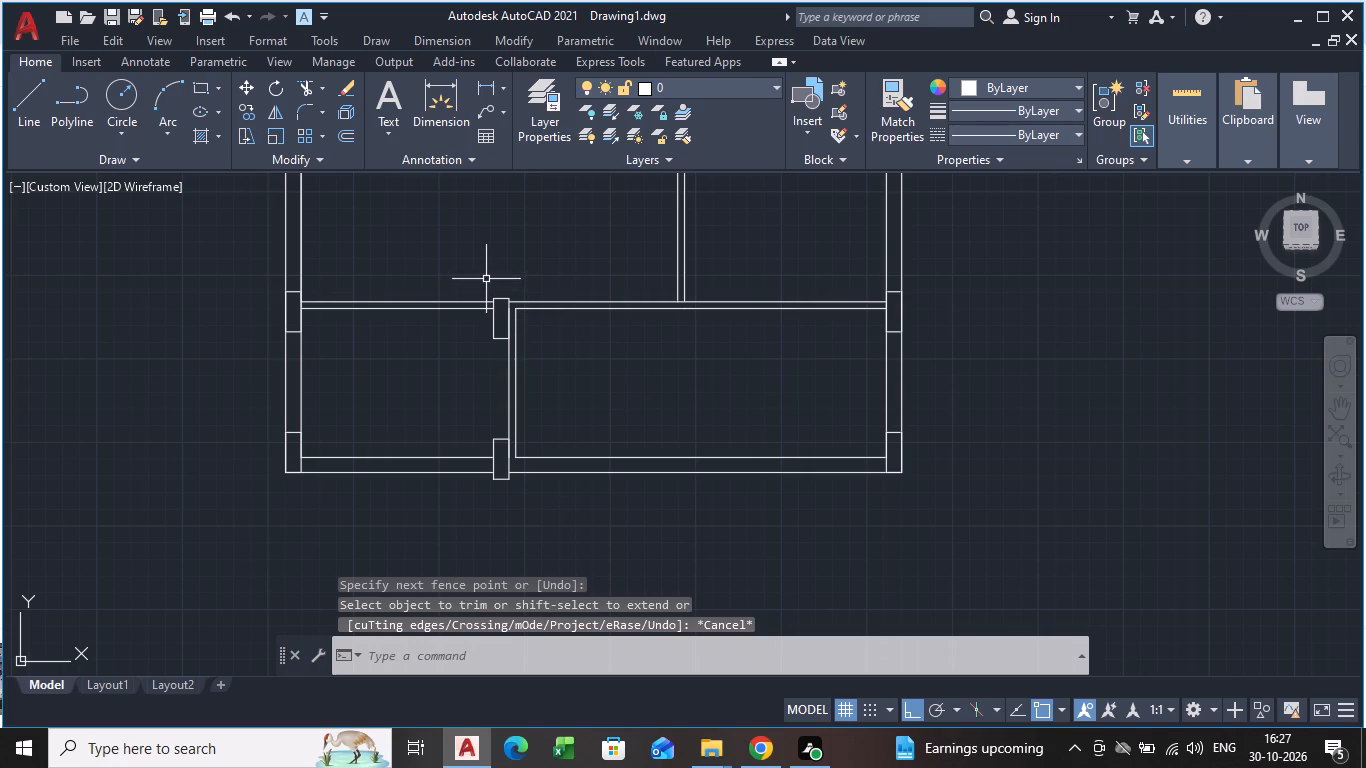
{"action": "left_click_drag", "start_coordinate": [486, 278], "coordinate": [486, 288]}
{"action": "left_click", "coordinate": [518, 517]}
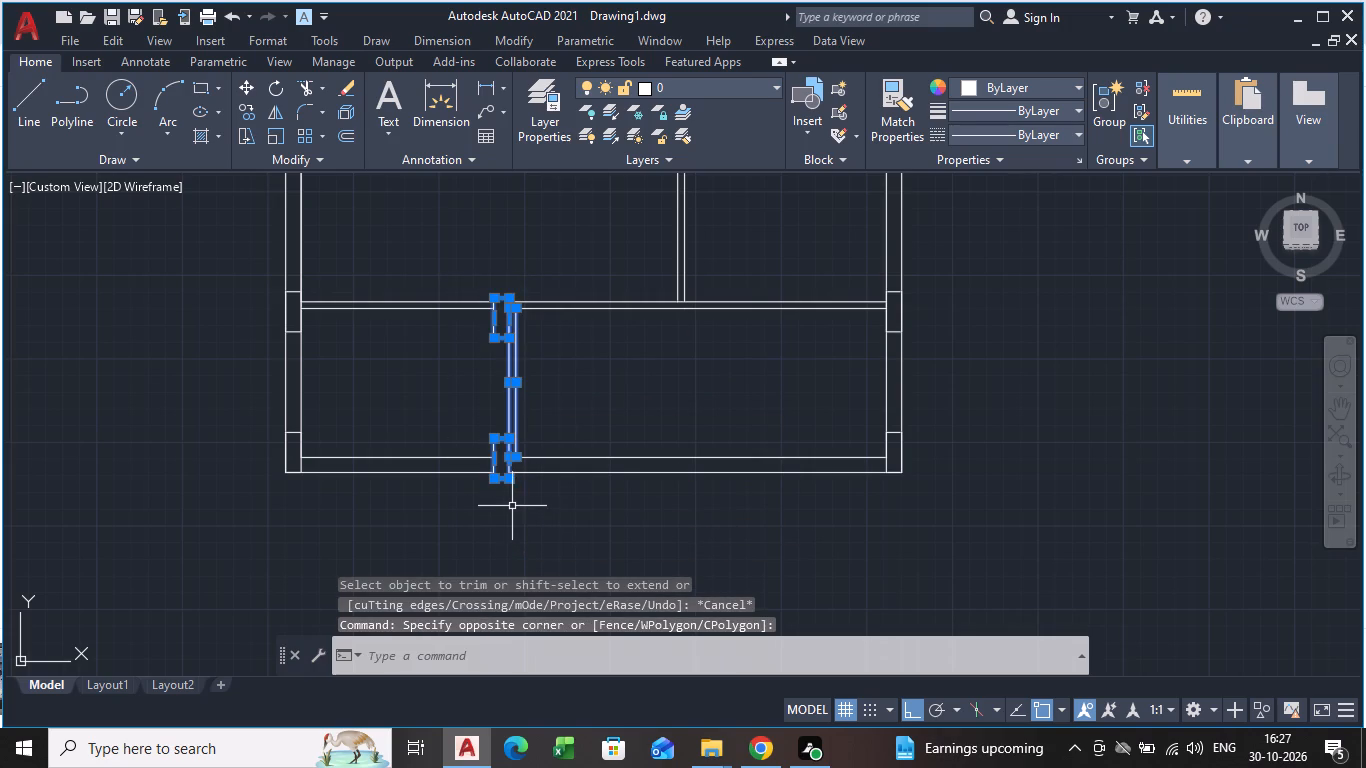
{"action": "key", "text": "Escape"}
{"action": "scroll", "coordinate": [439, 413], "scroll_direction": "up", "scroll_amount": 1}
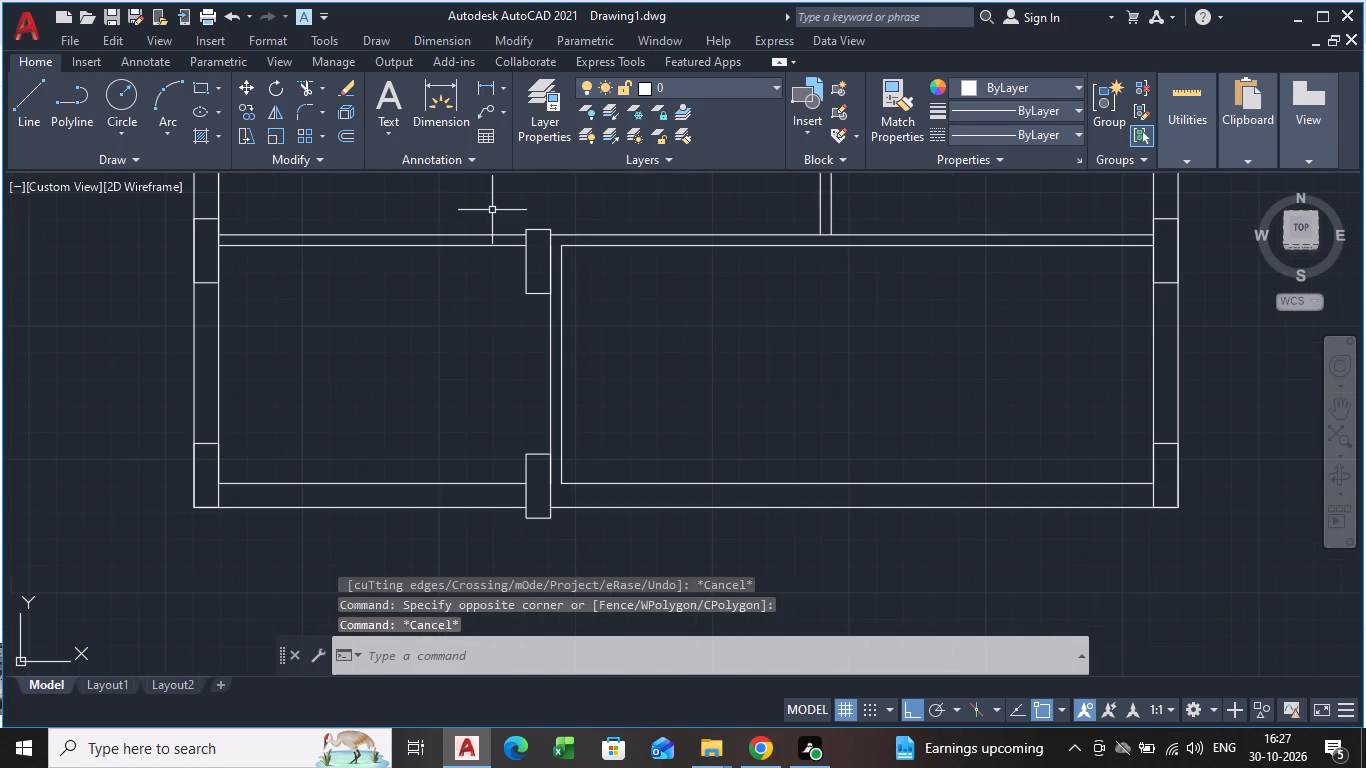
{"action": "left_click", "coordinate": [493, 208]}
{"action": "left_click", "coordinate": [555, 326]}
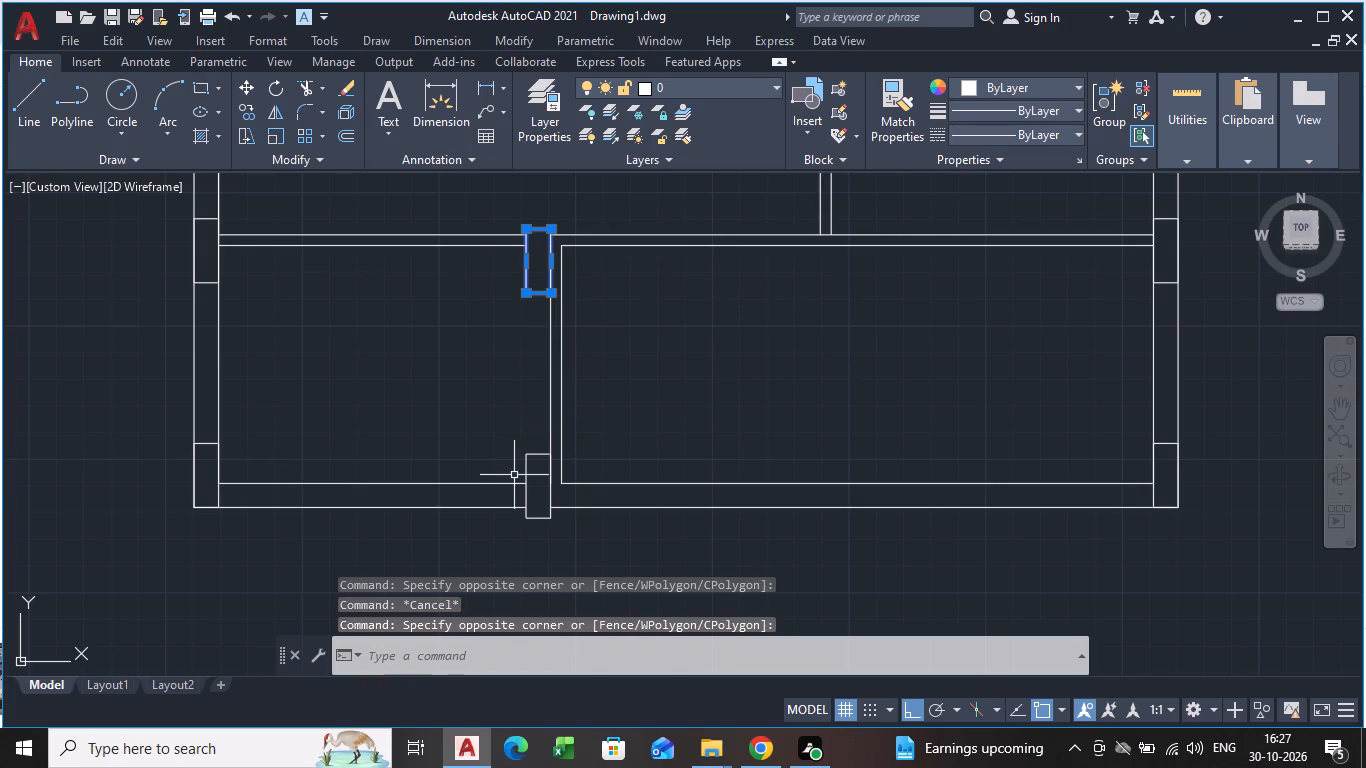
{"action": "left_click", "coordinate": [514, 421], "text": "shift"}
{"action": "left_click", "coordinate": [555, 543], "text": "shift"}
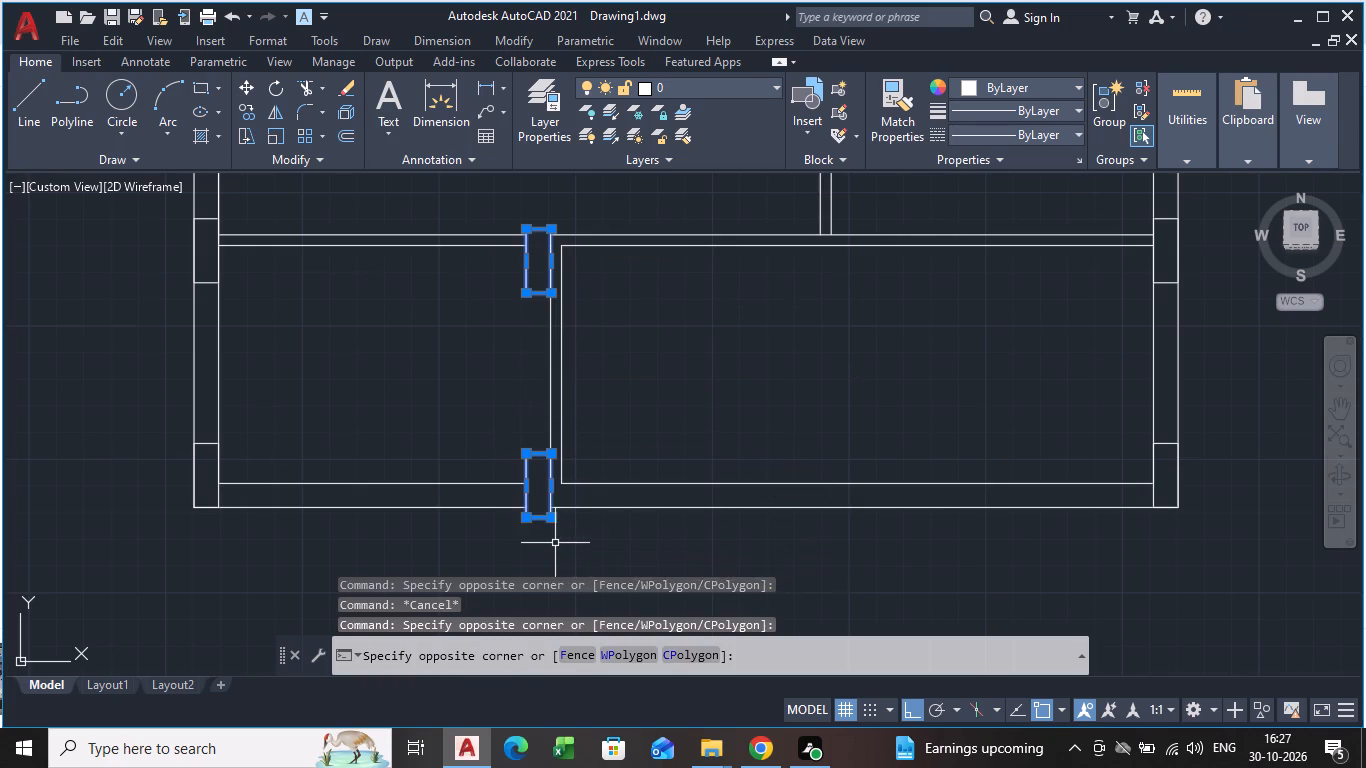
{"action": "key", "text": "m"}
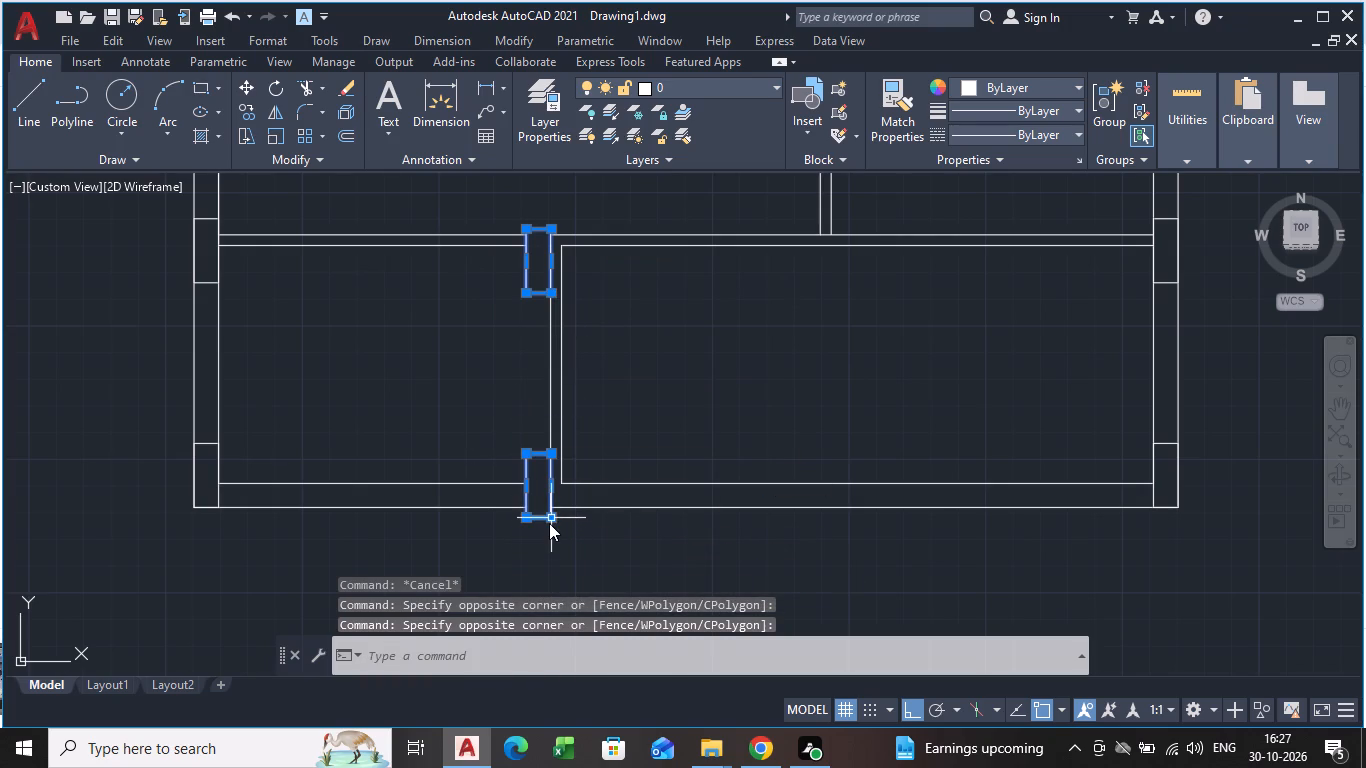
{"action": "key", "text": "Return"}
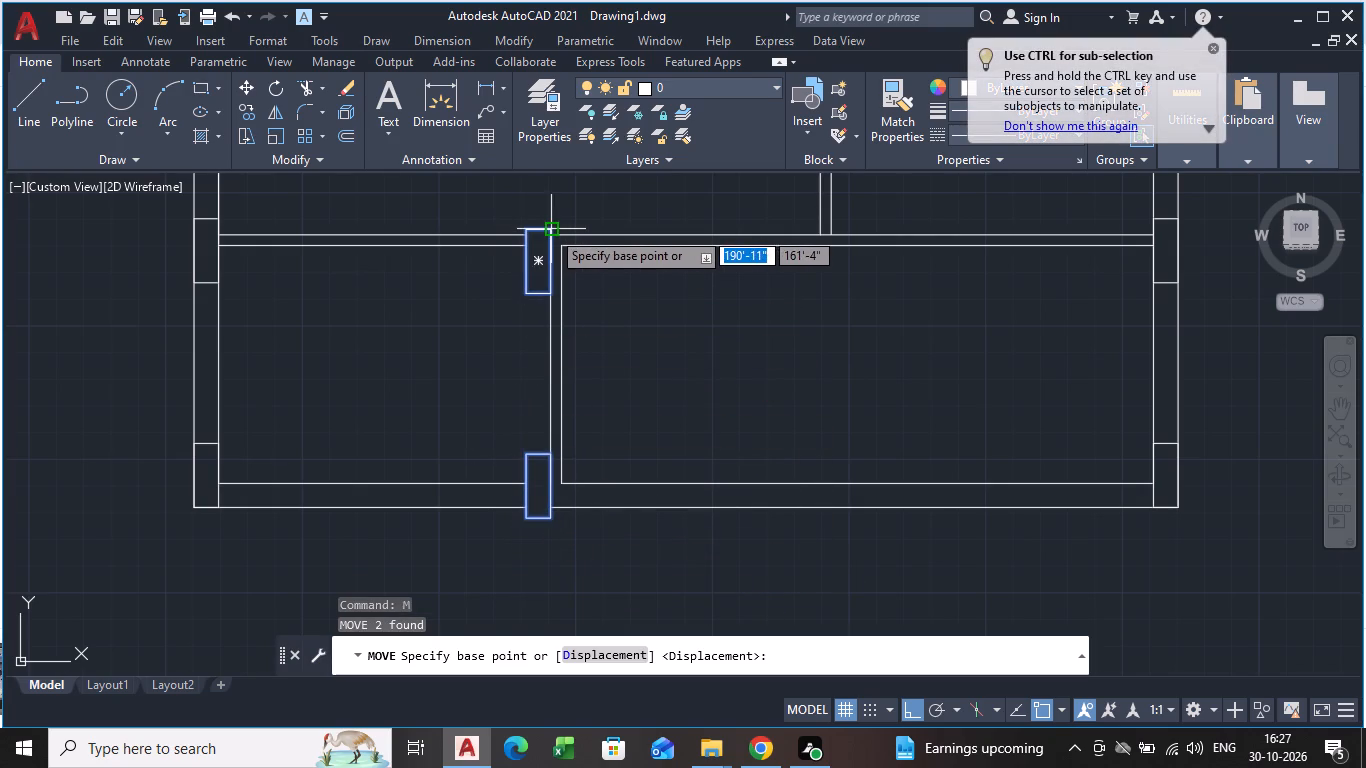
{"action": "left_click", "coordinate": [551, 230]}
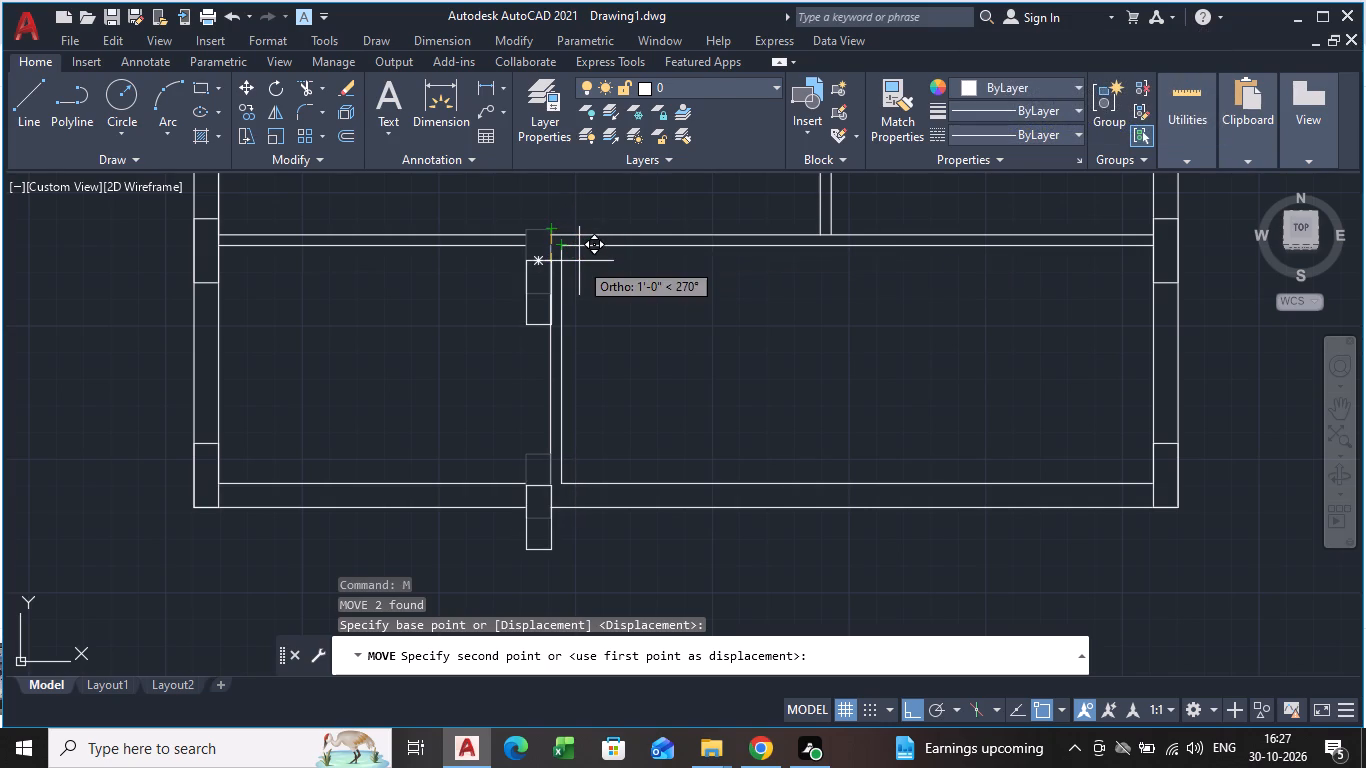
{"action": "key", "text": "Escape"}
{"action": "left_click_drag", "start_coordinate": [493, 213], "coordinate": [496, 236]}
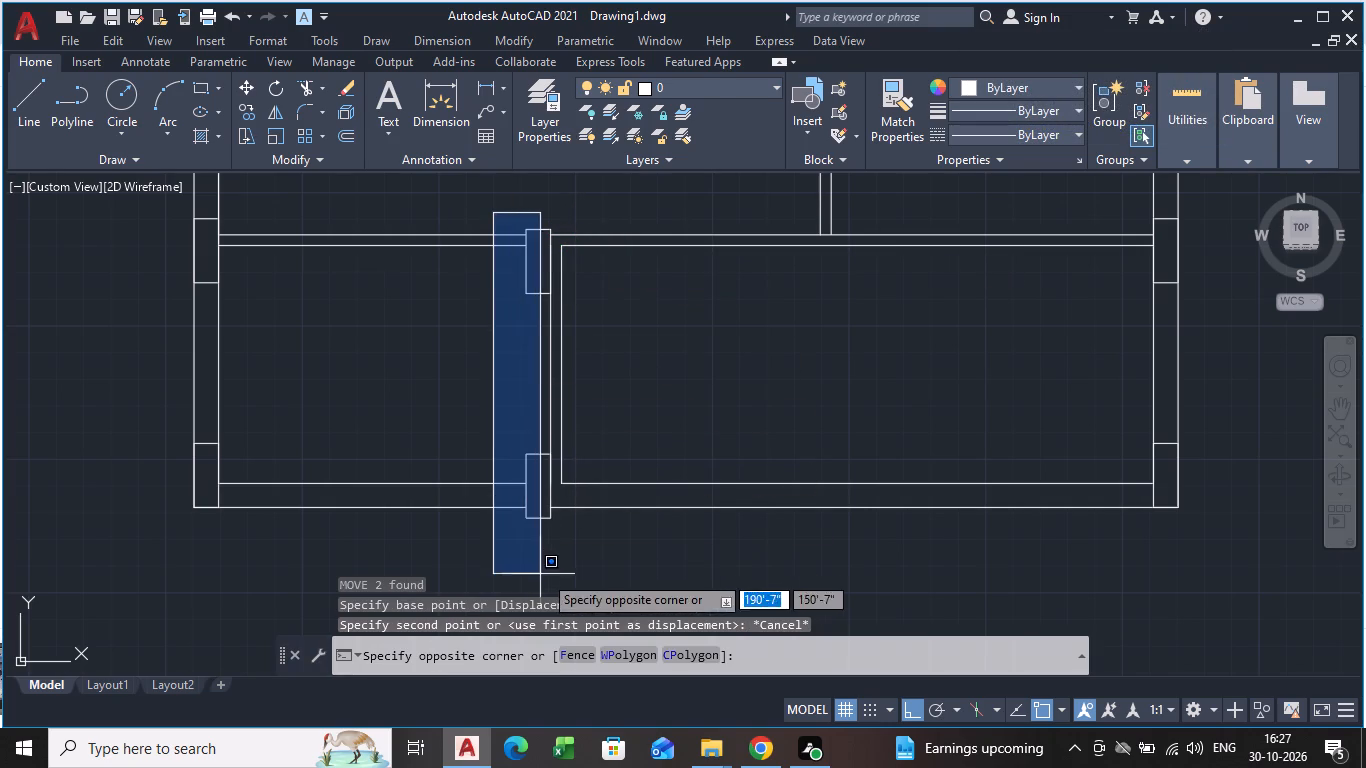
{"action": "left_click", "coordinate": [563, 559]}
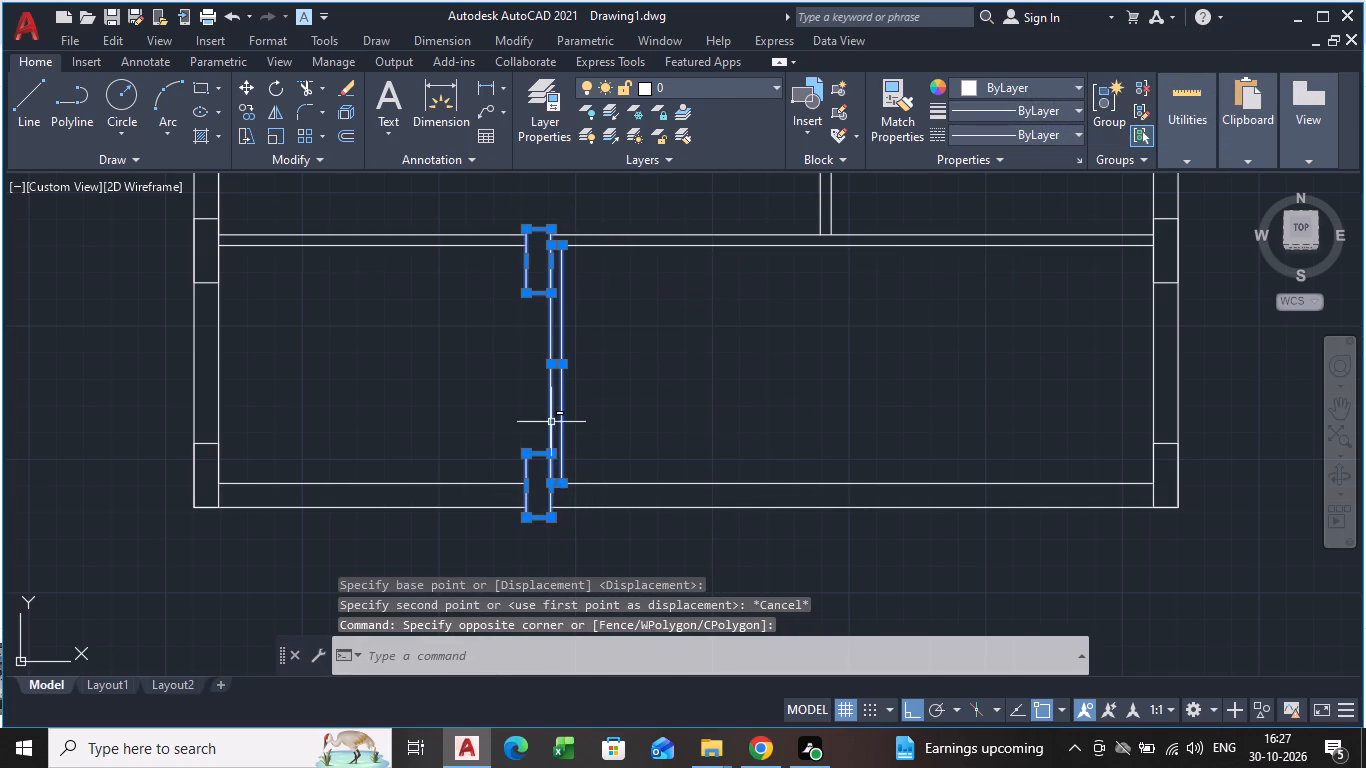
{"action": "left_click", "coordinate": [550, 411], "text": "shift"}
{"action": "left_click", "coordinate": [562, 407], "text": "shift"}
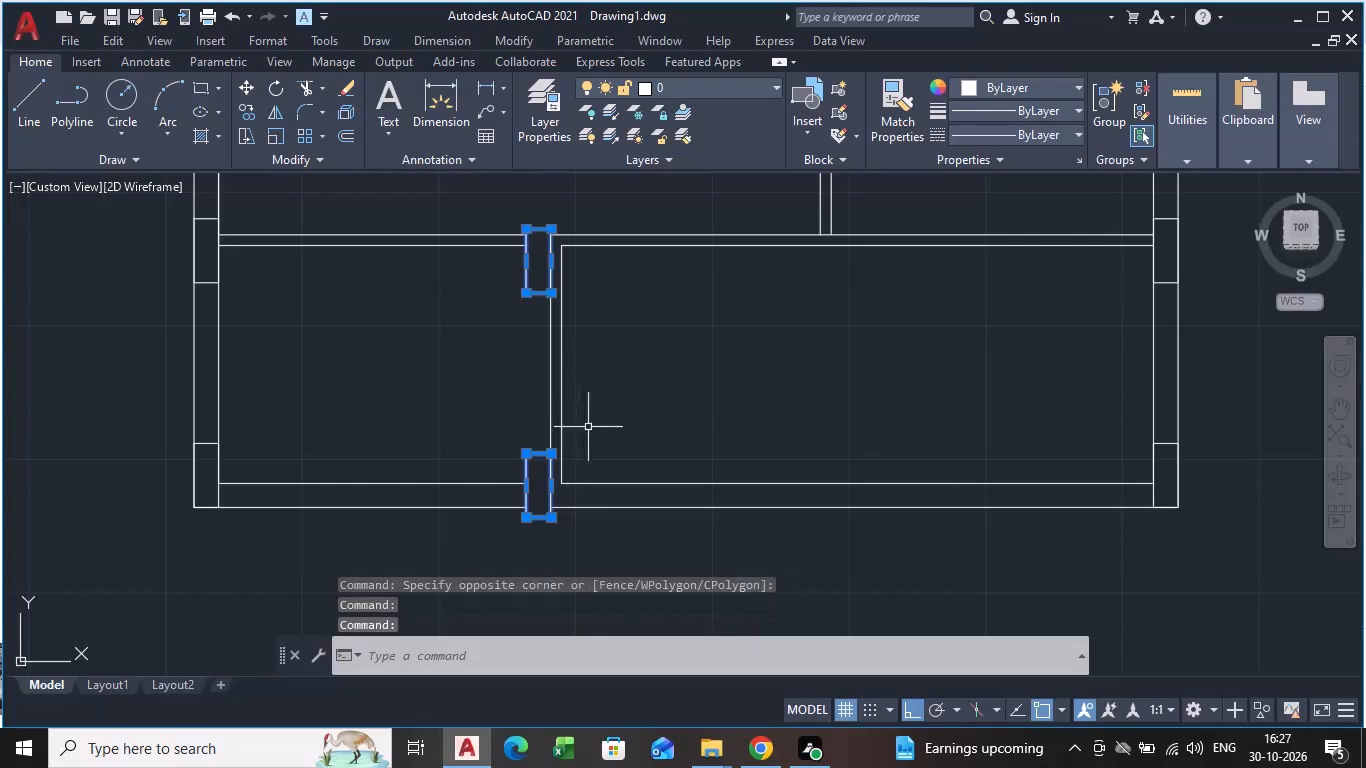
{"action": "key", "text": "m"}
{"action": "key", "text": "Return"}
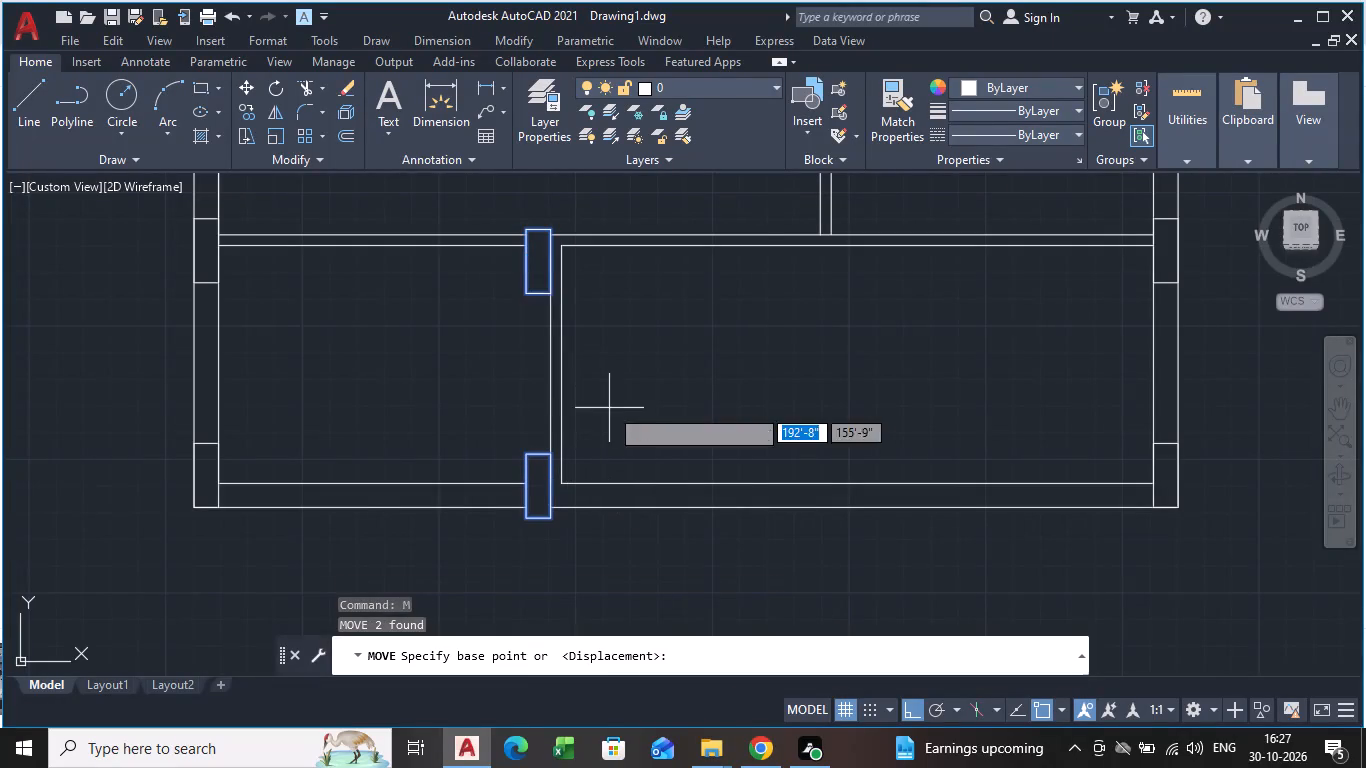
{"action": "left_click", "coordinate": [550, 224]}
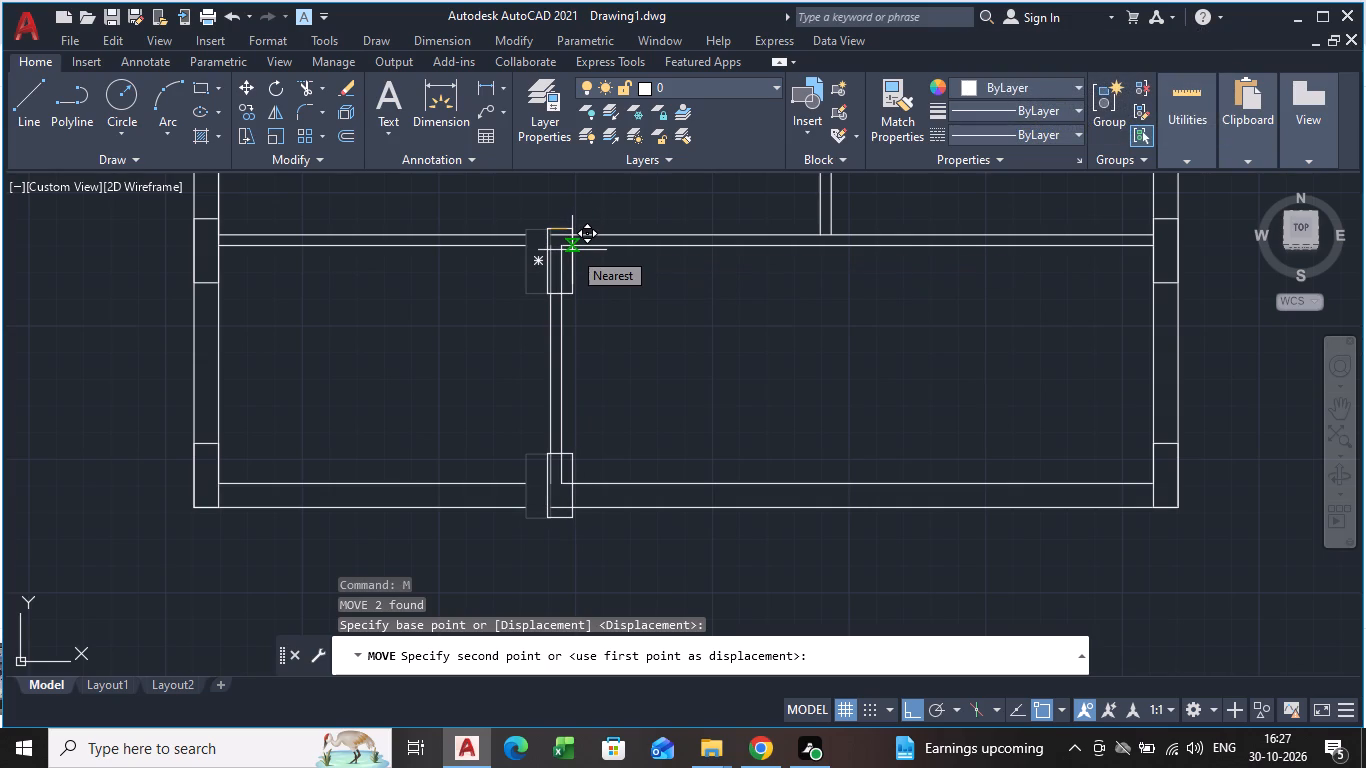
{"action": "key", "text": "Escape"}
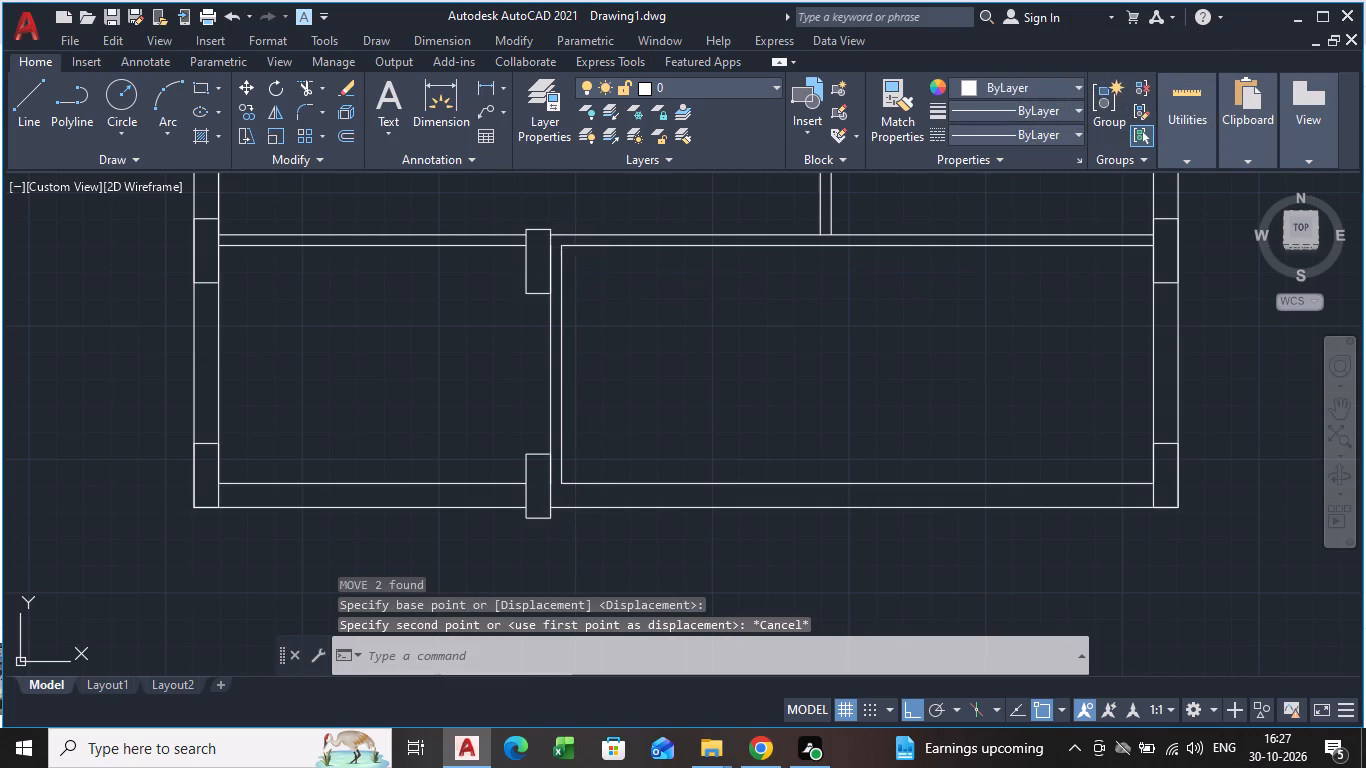
Undo the wall and partition line trims inside the two columns on the bottom rooms' vertical partition.
{"action": "key", "text": "ctrl+z"}
{"action": "key", "text": "ctrl+z"}
{"action": "key", "text": "ctrl+z"}
{"action": "key", "text": "ctrl+z"}
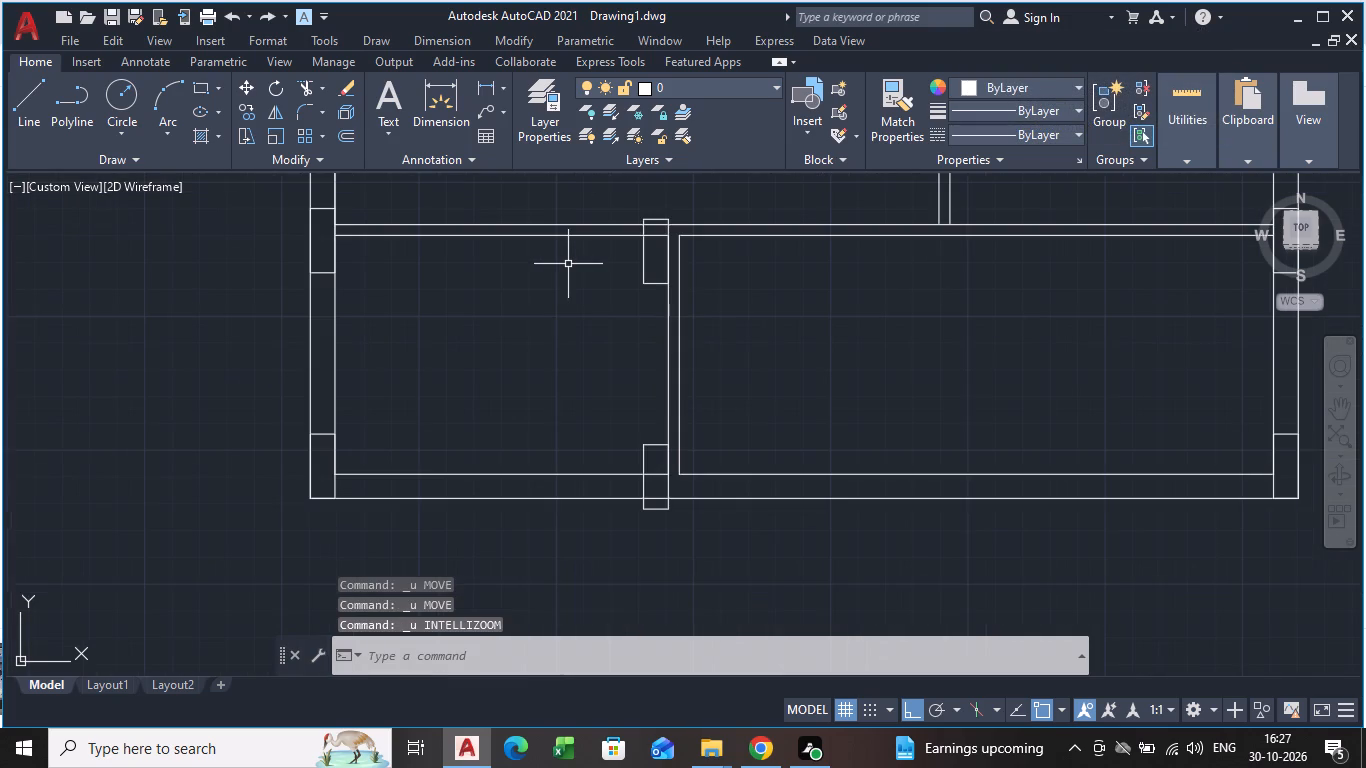
{"action": "key", "text": "space"}
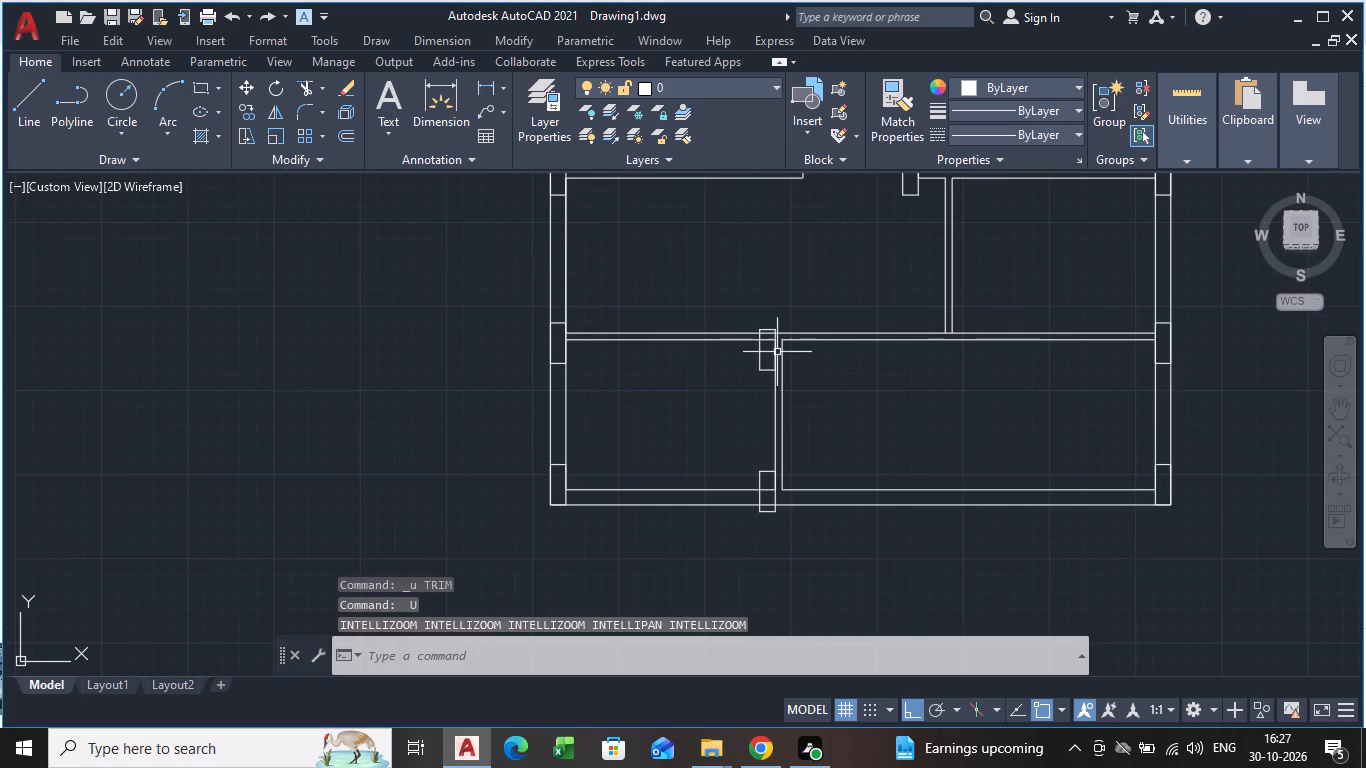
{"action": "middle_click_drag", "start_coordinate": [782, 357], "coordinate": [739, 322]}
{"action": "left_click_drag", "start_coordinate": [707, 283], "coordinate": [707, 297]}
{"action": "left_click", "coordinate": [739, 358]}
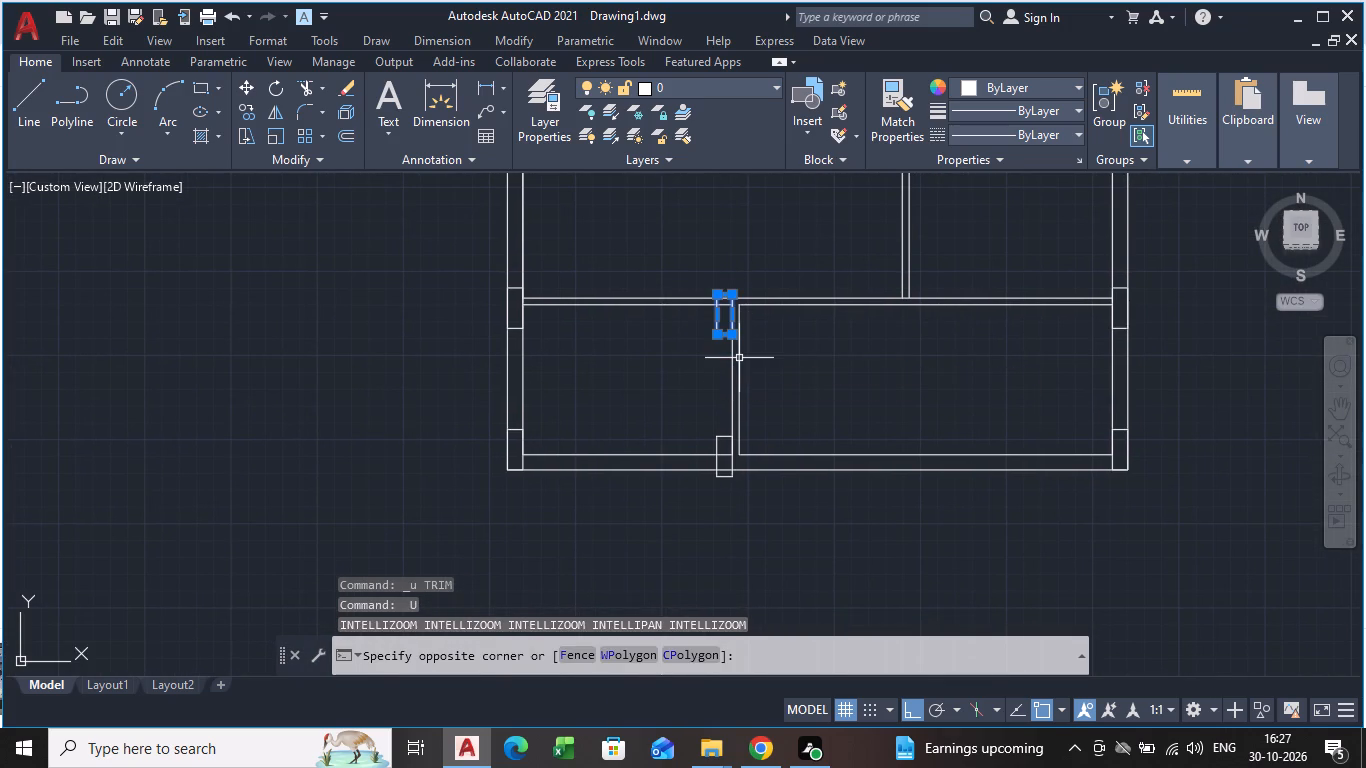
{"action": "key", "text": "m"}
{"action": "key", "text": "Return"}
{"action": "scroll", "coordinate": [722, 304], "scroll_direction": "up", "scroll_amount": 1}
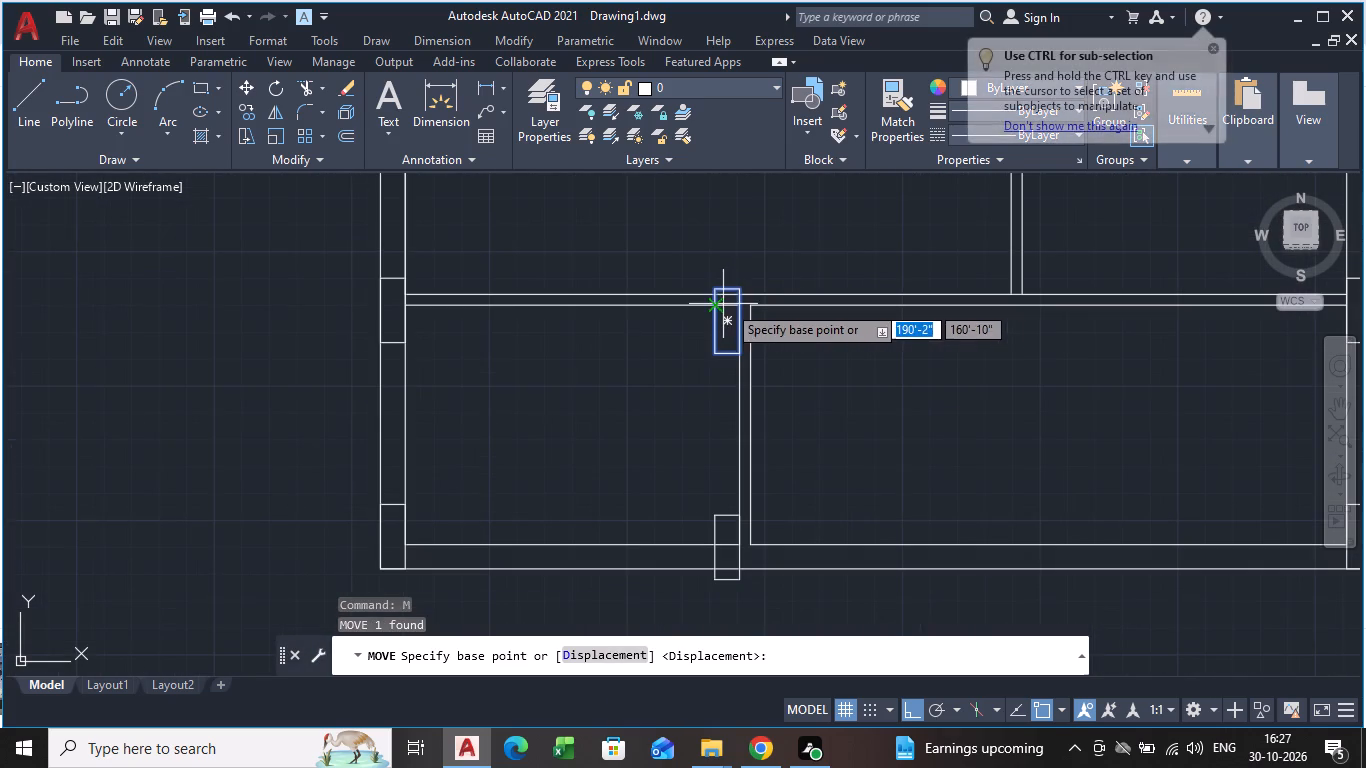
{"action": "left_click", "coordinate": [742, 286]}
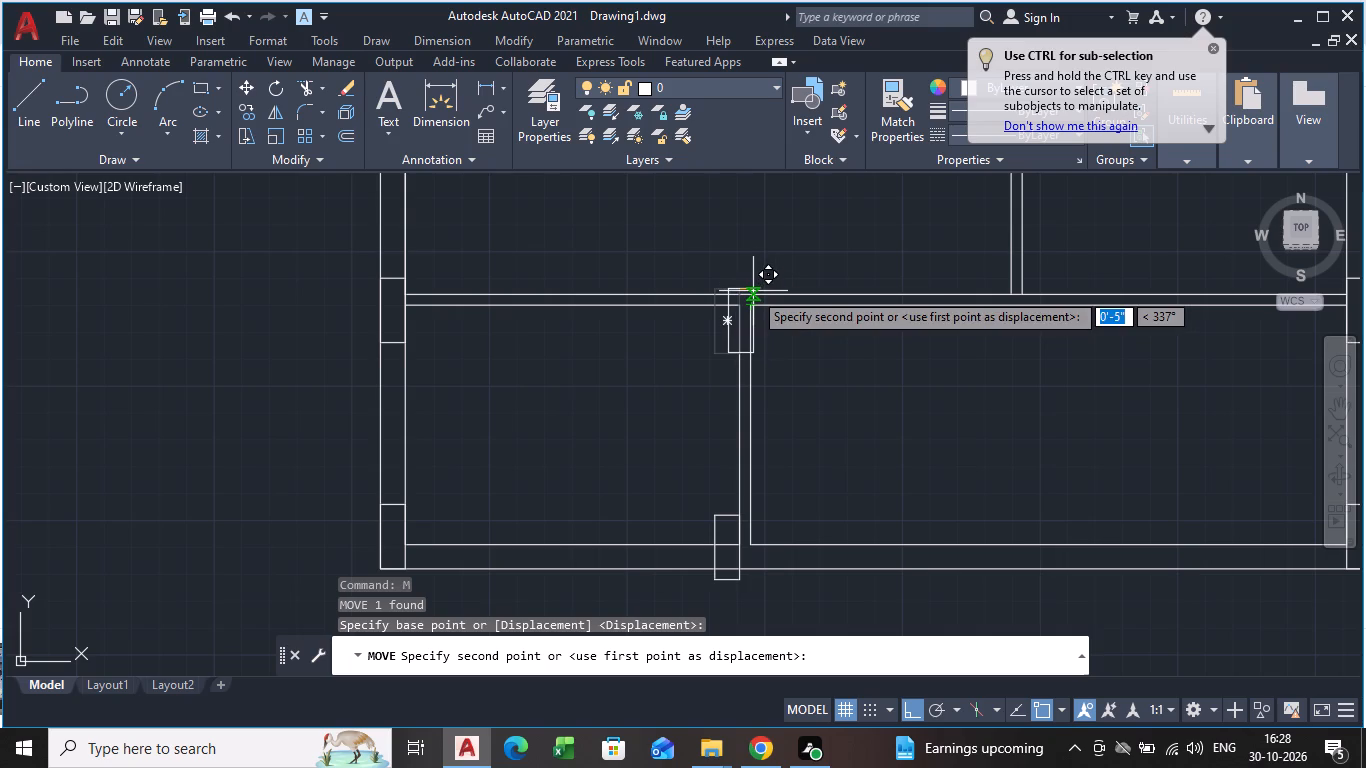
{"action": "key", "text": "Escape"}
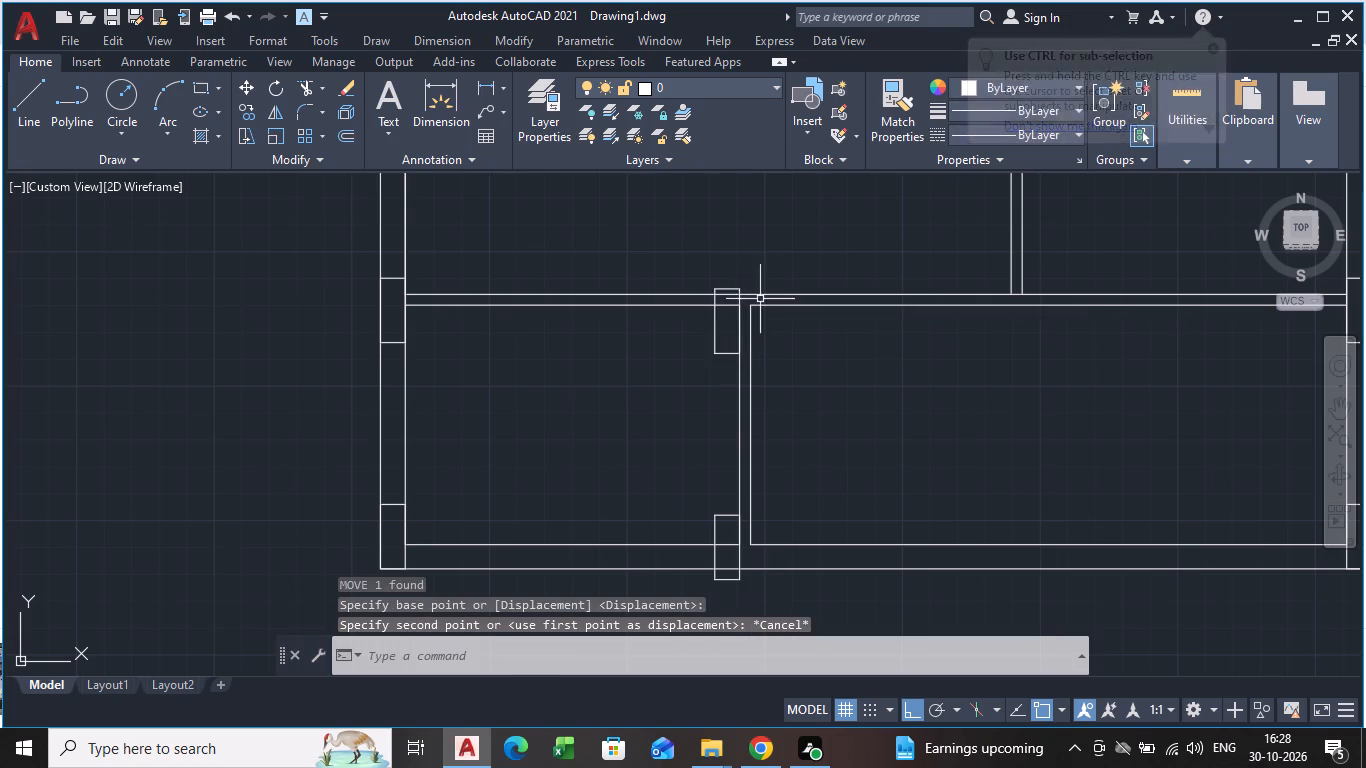
With Ortho off, move the vertical partition's upper column so its top-right corner meets the horizontal partition's upper line and the vertical partition's right face.
{"action": "scroll", "coordinate": [736, 298], "scroll_direction": "up", "scroll_amount": 1}
{"action": "left_click", "coordinate": [702, 359]}
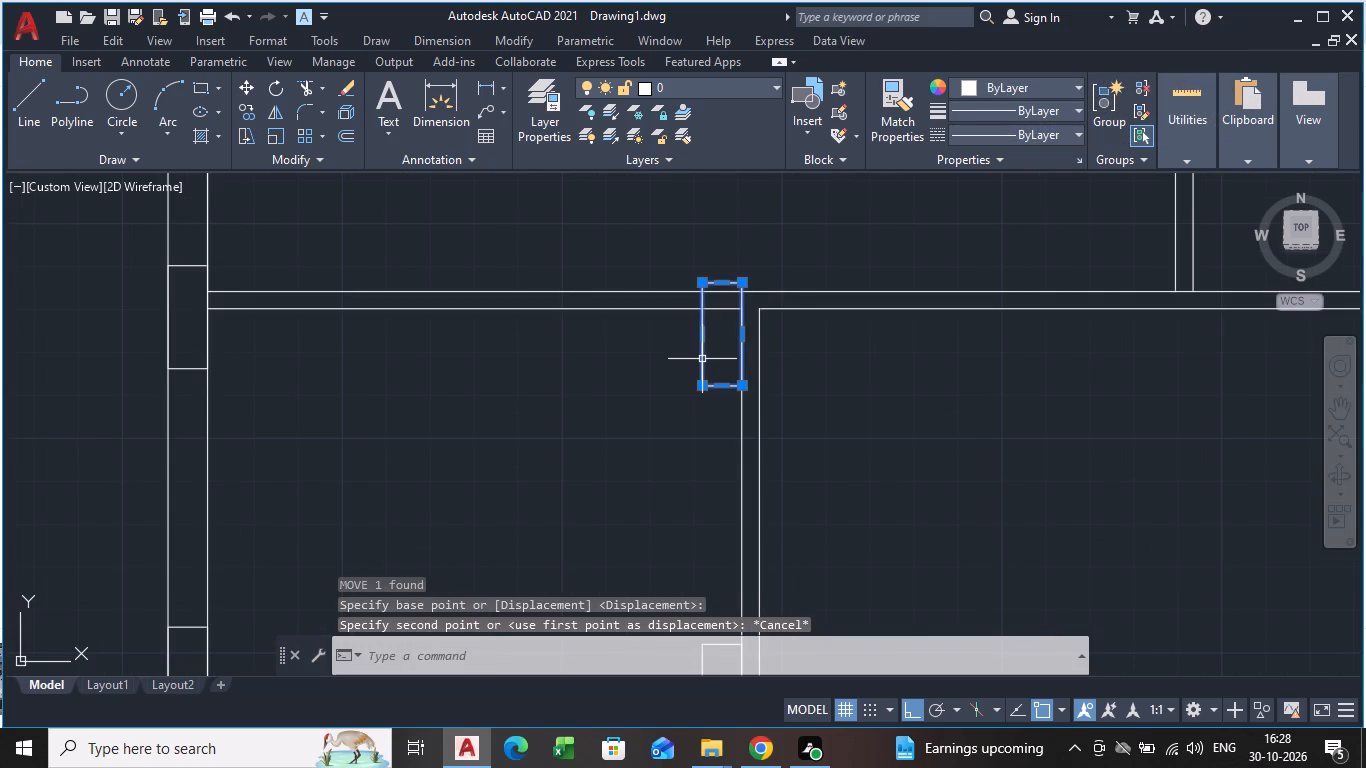
{"action": "key", "text": "m"}
{"action": "key", "text": "Return"}
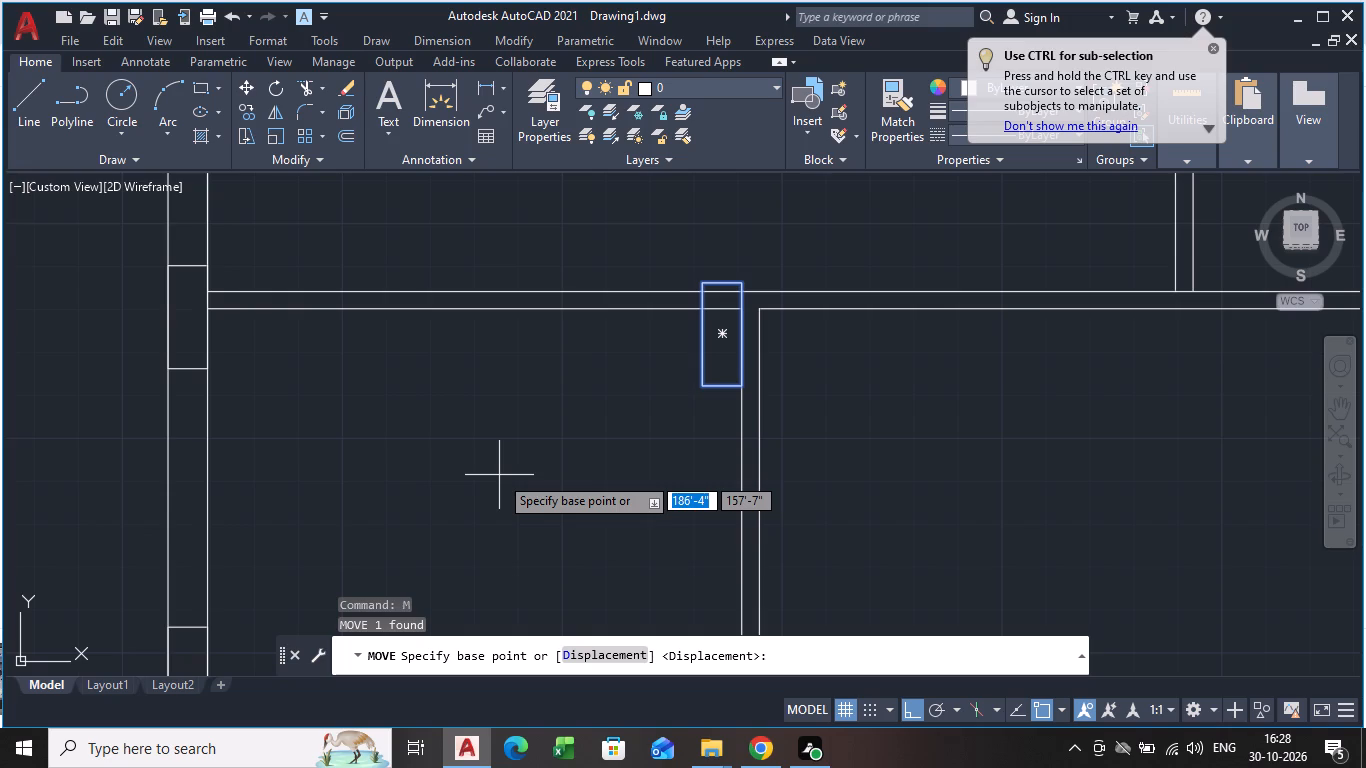
{"action": "scroll", "coordinate": [538, 376], "scroll_direction": "up", "scroll_amount": 1}
{"action": "middle_click_drag", "start_coordinate": [606, 279], "coordinate": [396, 304]}
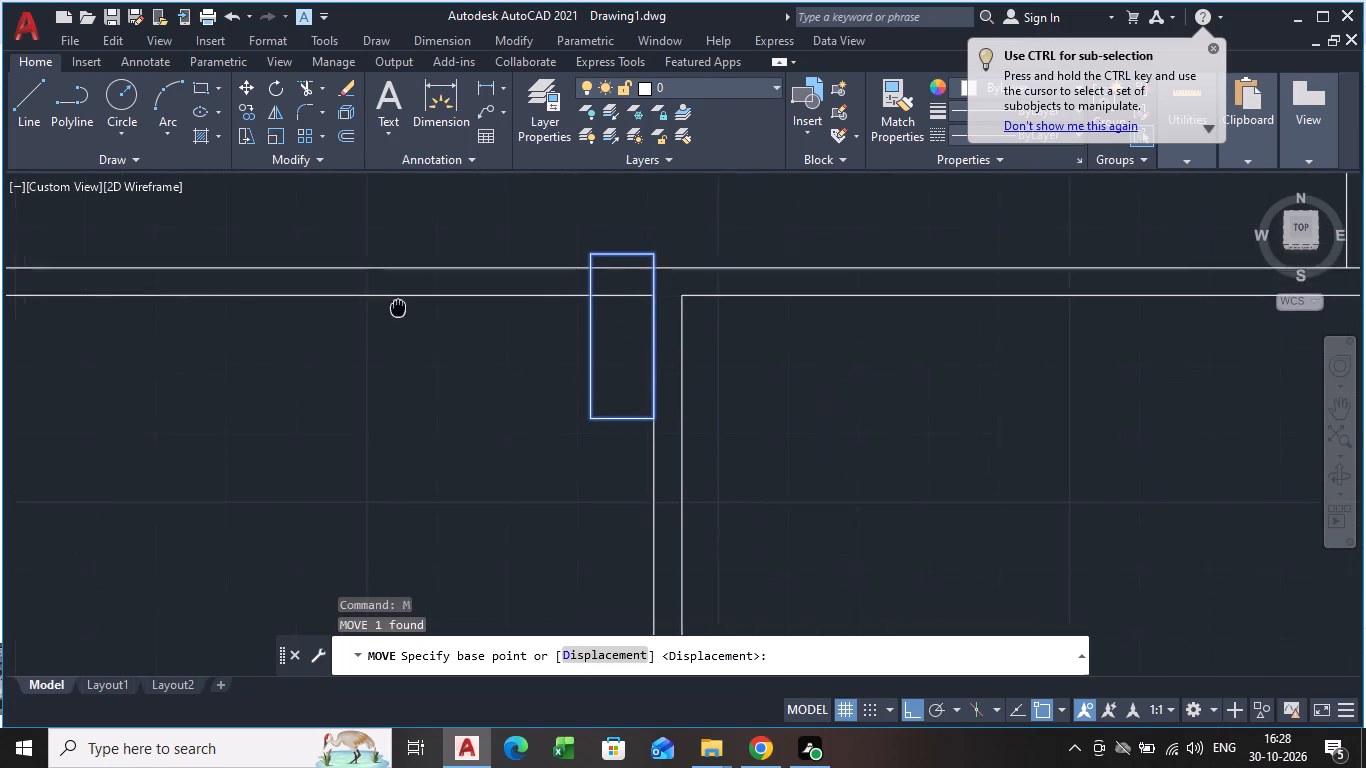
{"action": "middle_click_drag", "start_coordinate": [396, 304], "coordinate": [394, 292]}
{"action": "left_click", "coordinate": [649, 240]}
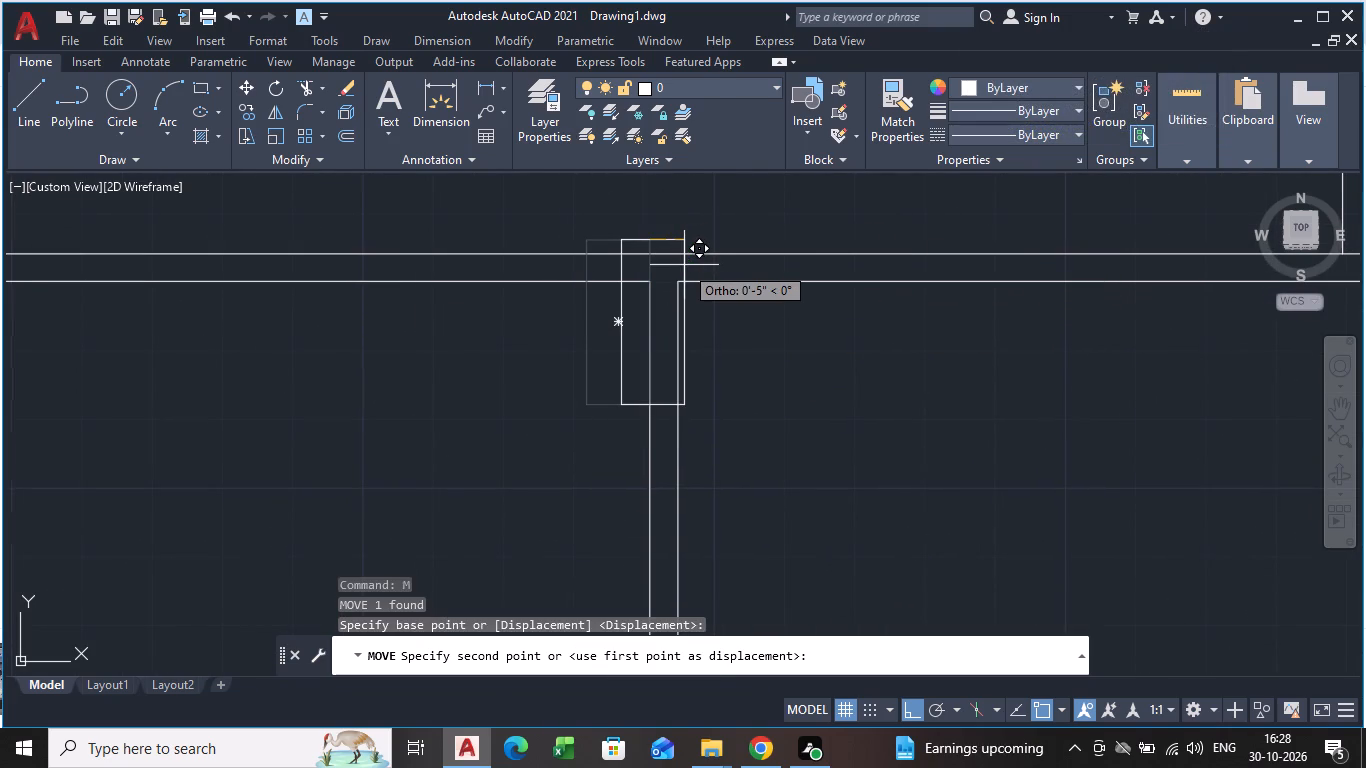
{"action": "key", "text": "ctrl+F8"}
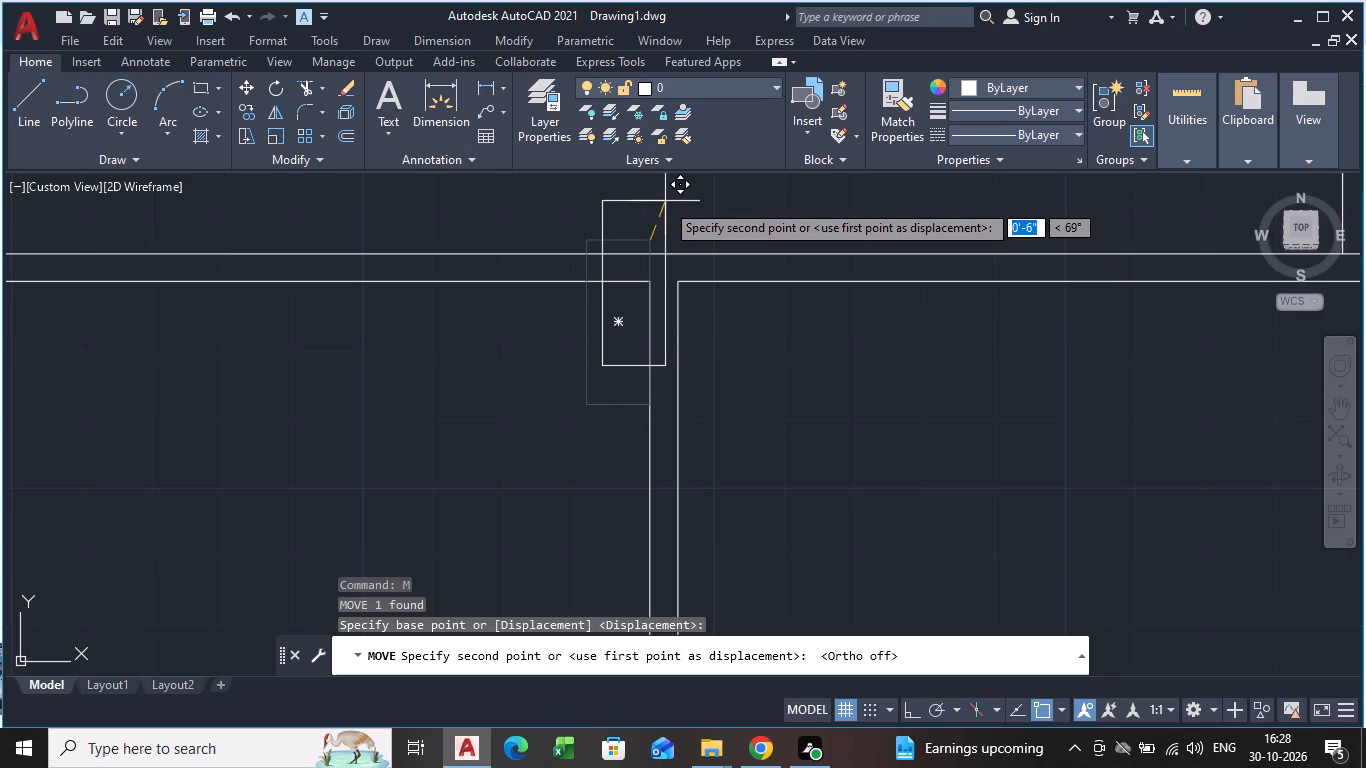
{"action": "scroll", "coordinate": [663, 214], "scroll_direction": "up", "scroll_amount": 1}
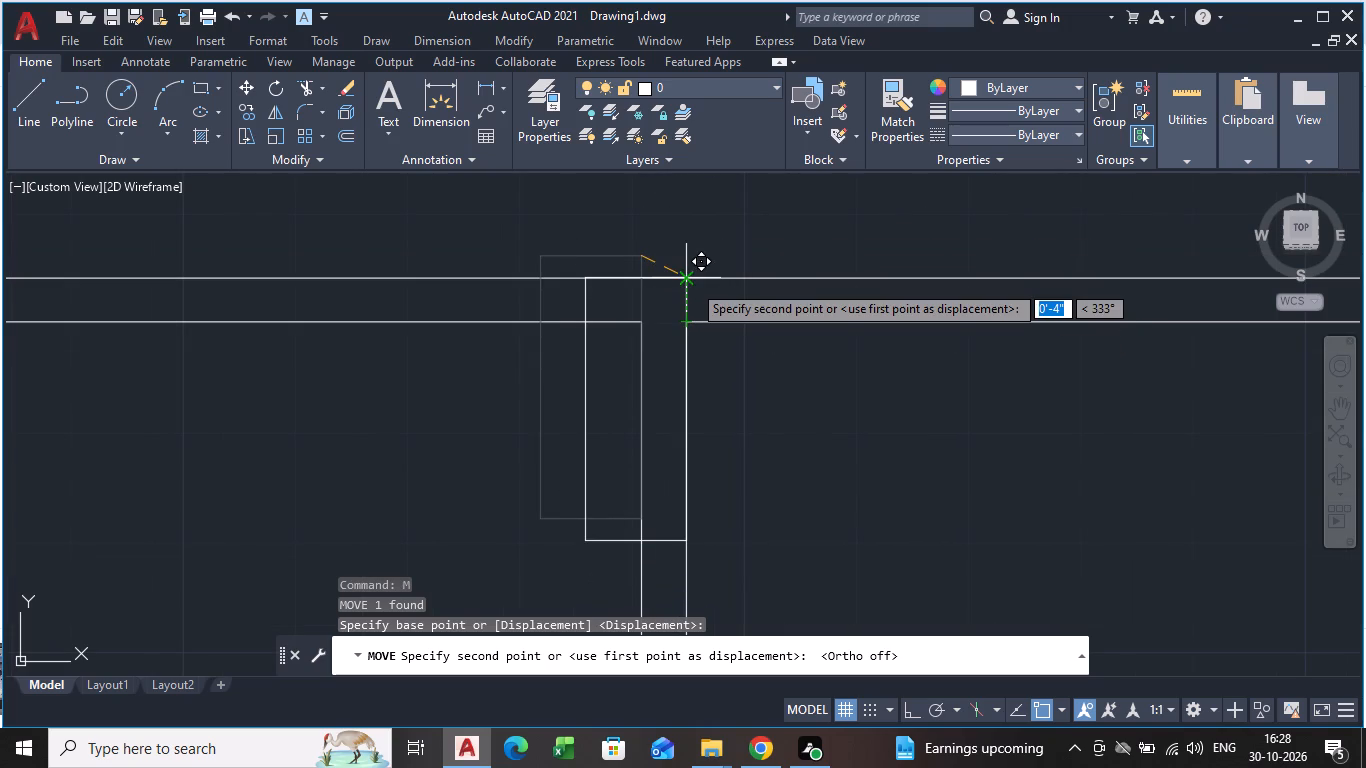
{"action": "left_click", "coordinate": [692, 283]}
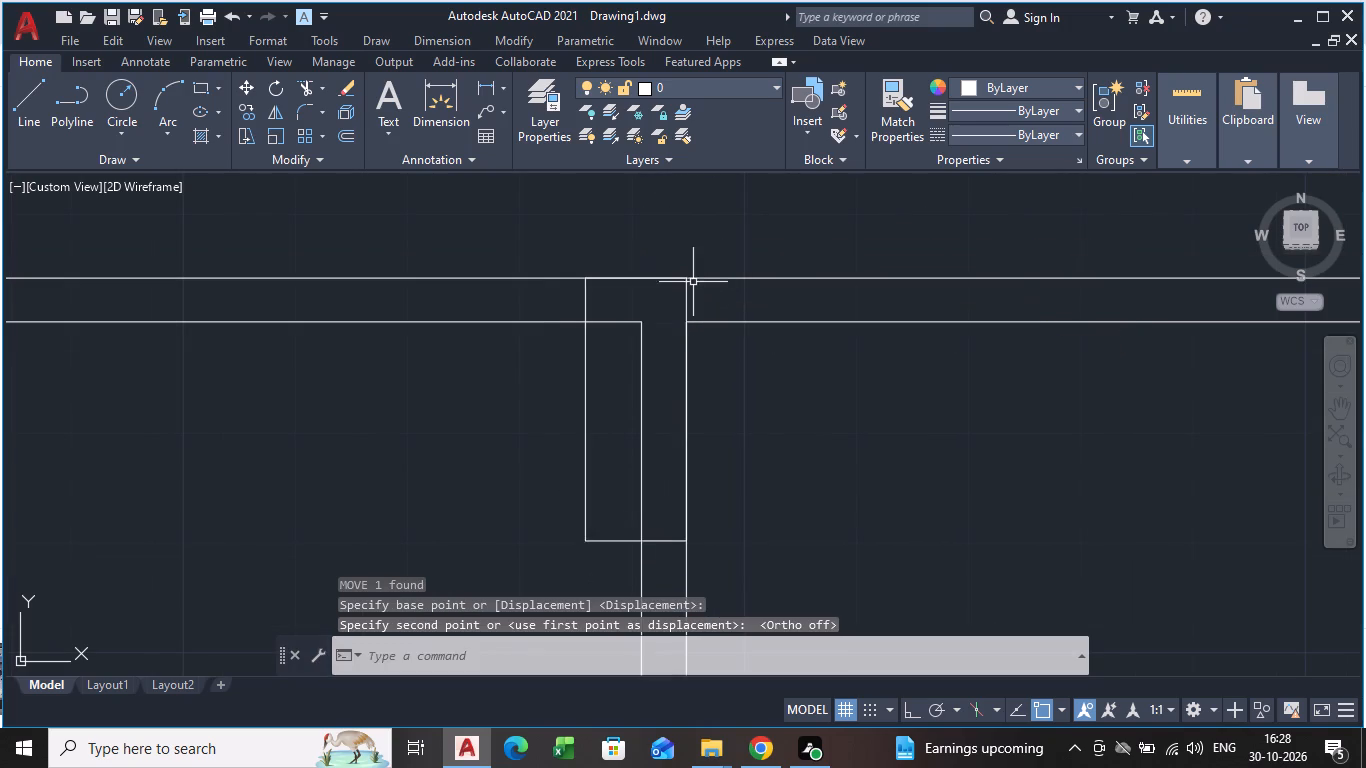
Move the column at the vertical partition's lower end 4" horizontally so its right edge aligns with the partition's right face.
{"action": "scroll", "coordinate": [669, 430], "scroll_direction": "down", "scroll_amount": 4}
{"action": "middle_click_drag", "start_coordinate": [668, 545], "coordinate": [684, 342]}
{"action": "left_click_drag", "start_coordinate": [648, 325], "coordinate": [648, 331]}
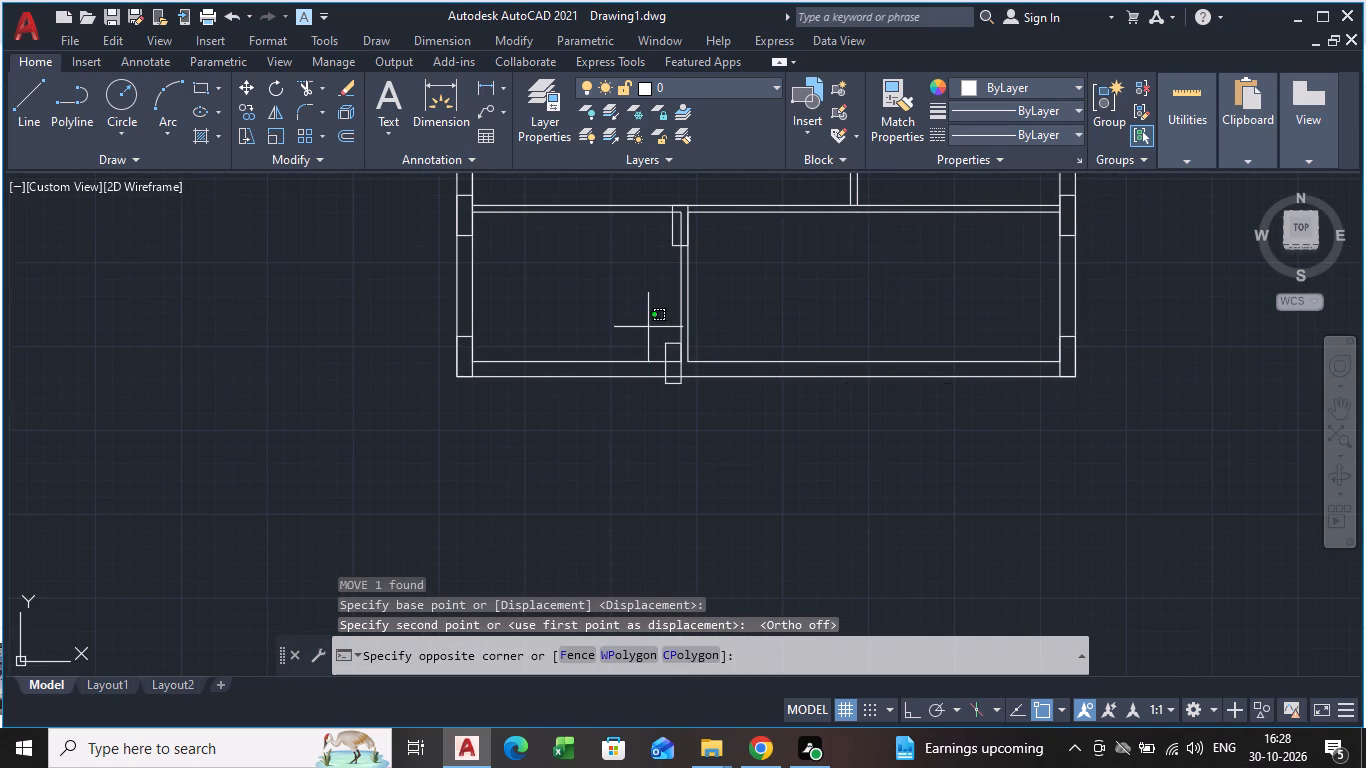
{"action": "left_click_drag", "start_coordinate": [648, 331], "coordinate": [648, 352]}
{"action": "left_click", "coordinate": [686, 409]}
{"action": "key", "text": "m"}
{"action": "key", "text": "Return"}
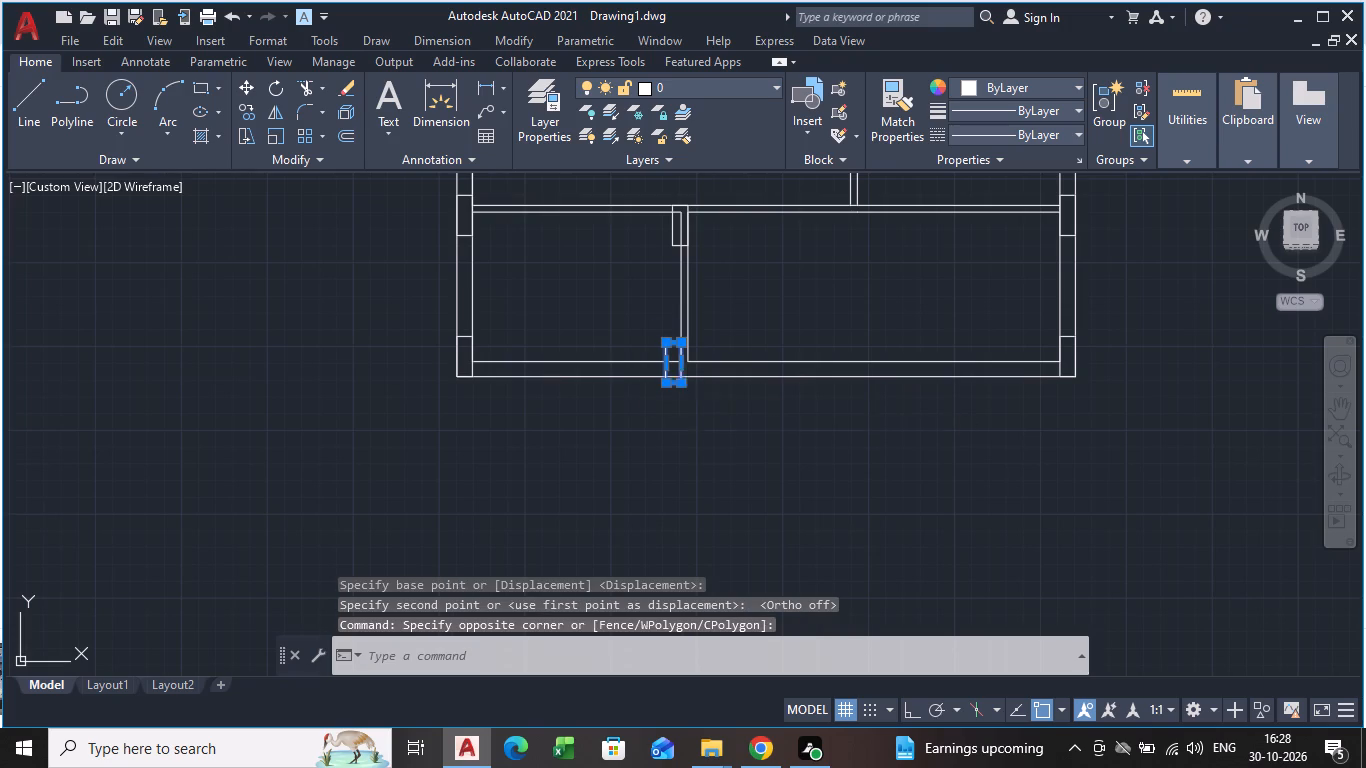
{"action": "scroll", "coordinate": [688, 390], "scroll_direction": "up", "scroll_amount": 3}
{"action": "left_click", "coordinate": [659, 204]}
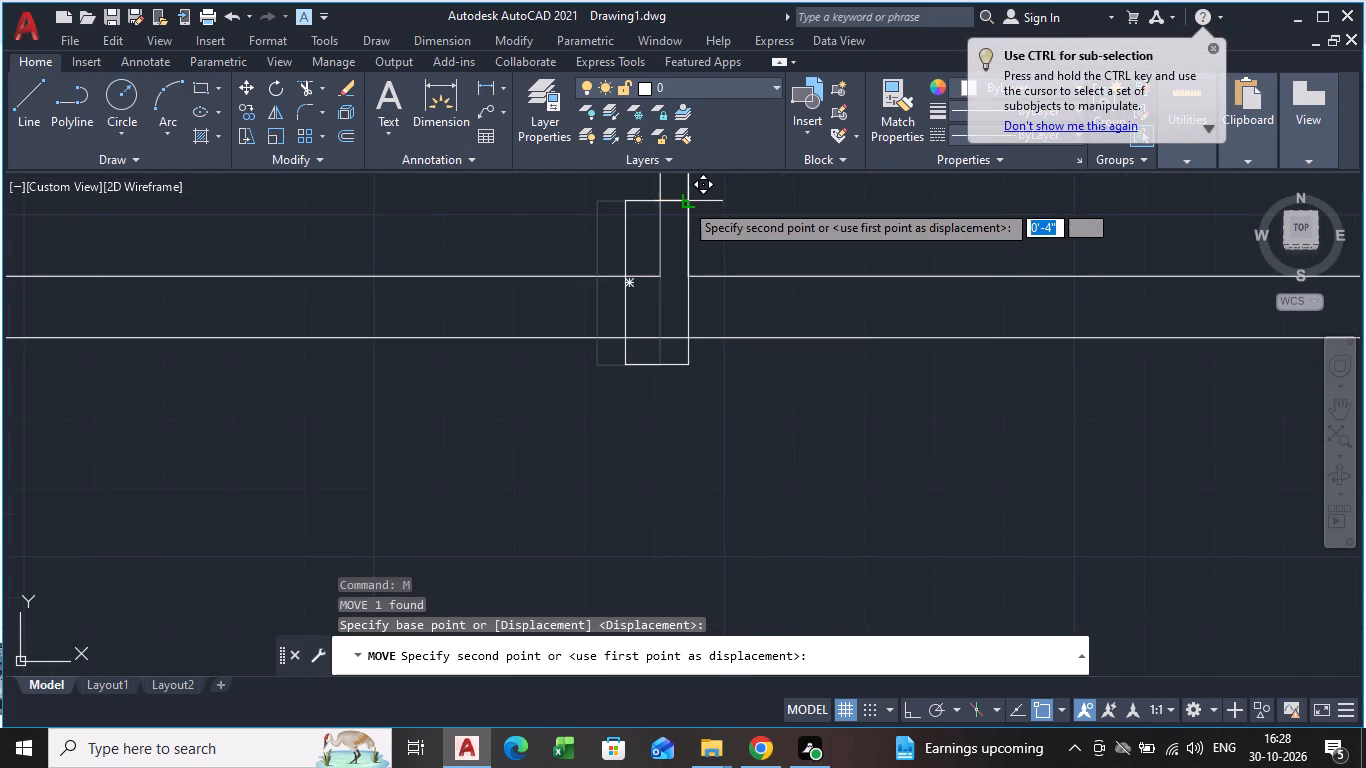
{"action": "left_click", "coordinate": [684, 202]}
{"action": "scroll", "coordinate": [664, 244], "scroll_direction": "down", "scroll_amount": 1}
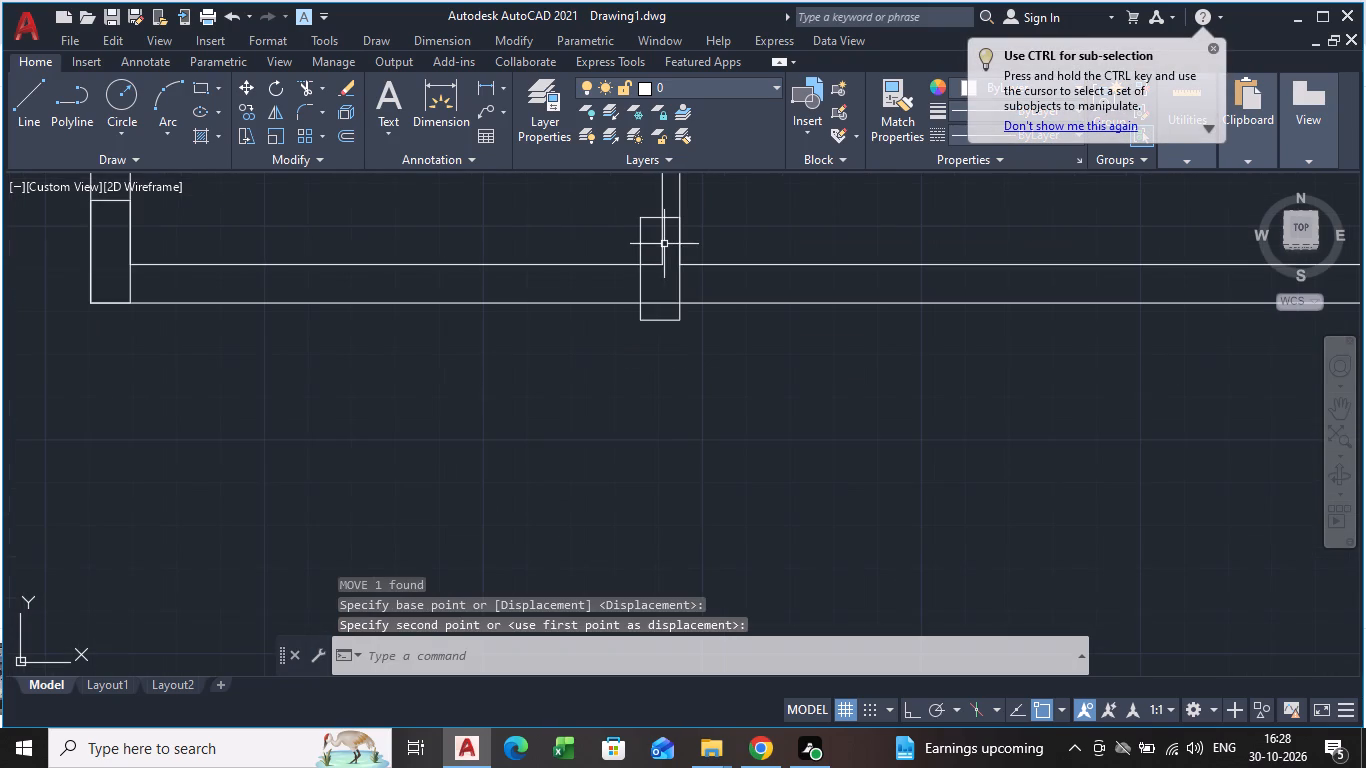
{"action": "key", "text": "Escape"}
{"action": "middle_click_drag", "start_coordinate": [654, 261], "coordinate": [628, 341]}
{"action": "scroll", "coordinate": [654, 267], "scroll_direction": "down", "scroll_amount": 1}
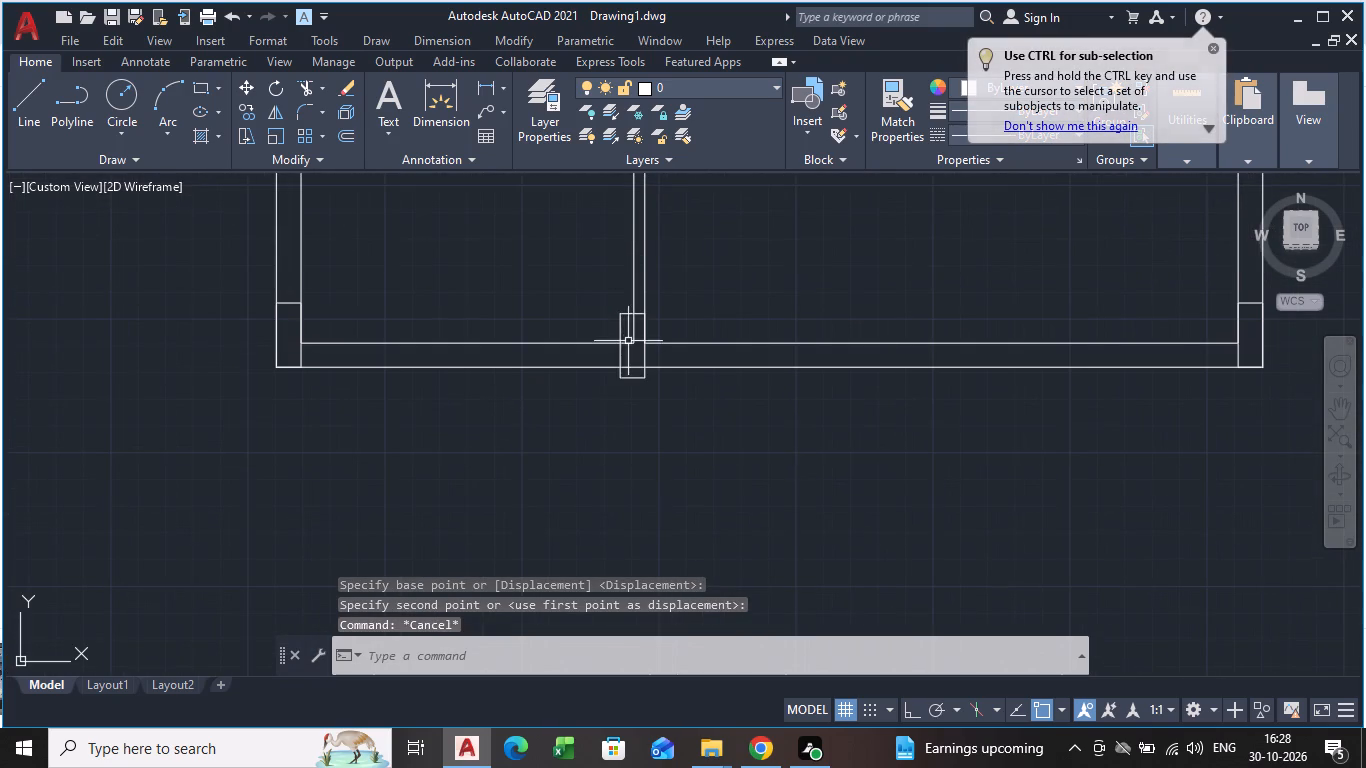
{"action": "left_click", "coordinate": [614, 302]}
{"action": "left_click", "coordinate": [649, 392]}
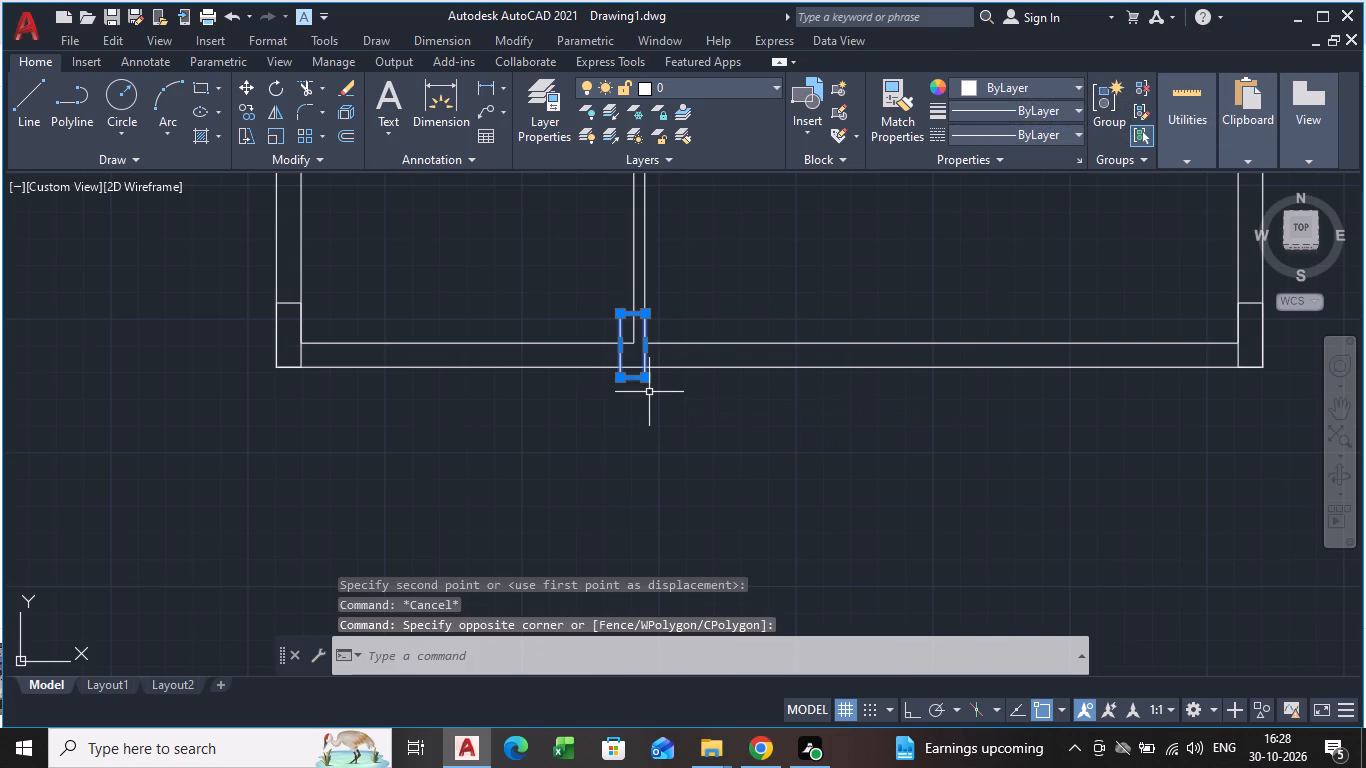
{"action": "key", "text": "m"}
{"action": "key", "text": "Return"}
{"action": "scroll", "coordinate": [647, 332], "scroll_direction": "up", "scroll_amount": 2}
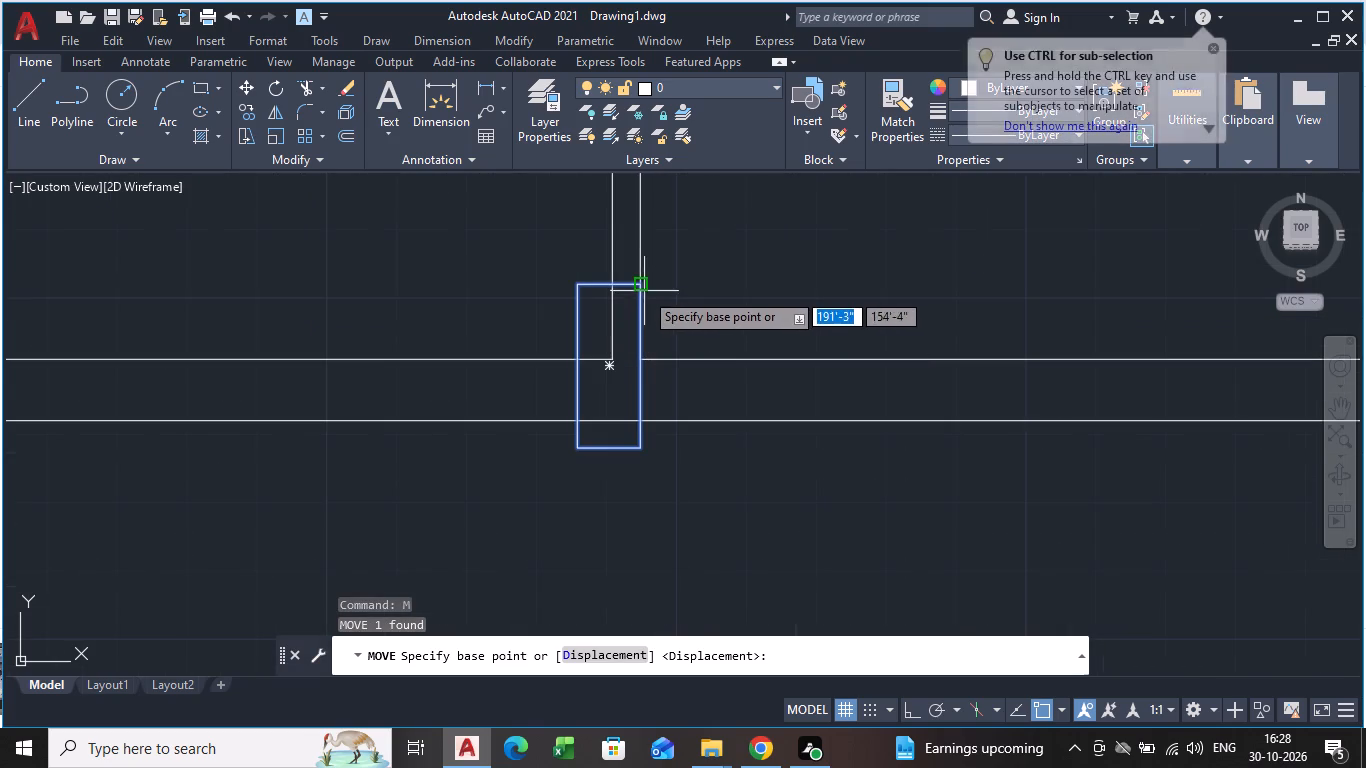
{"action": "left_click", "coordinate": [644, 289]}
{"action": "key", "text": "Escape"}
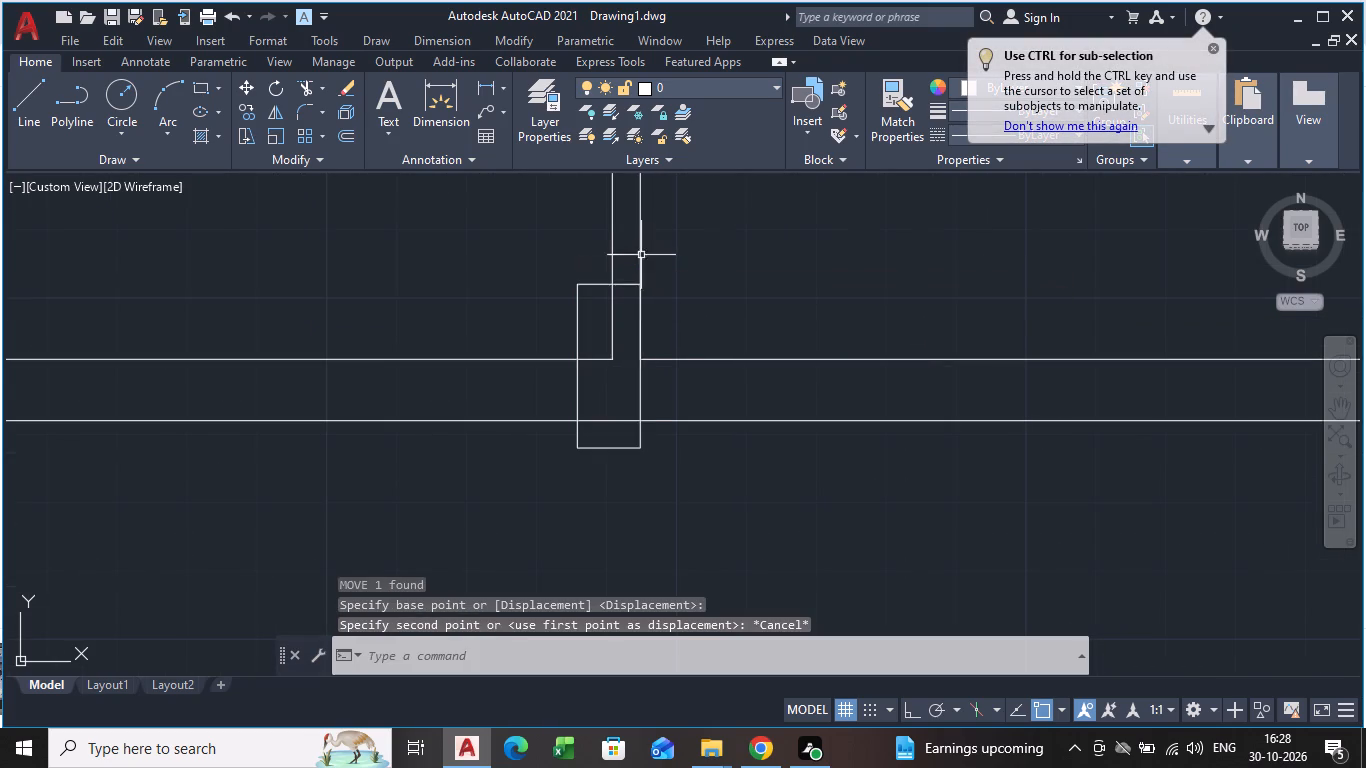
Move the column at the bottom rooms' vertical partition's lower end 4" upward so its bottom edge meets the outer wall's outer line.
{"action": "left_click", "coordinate": [632, 448]}
{"action": "key", "text": "m"}
{"action": "key", "text": "Return"}
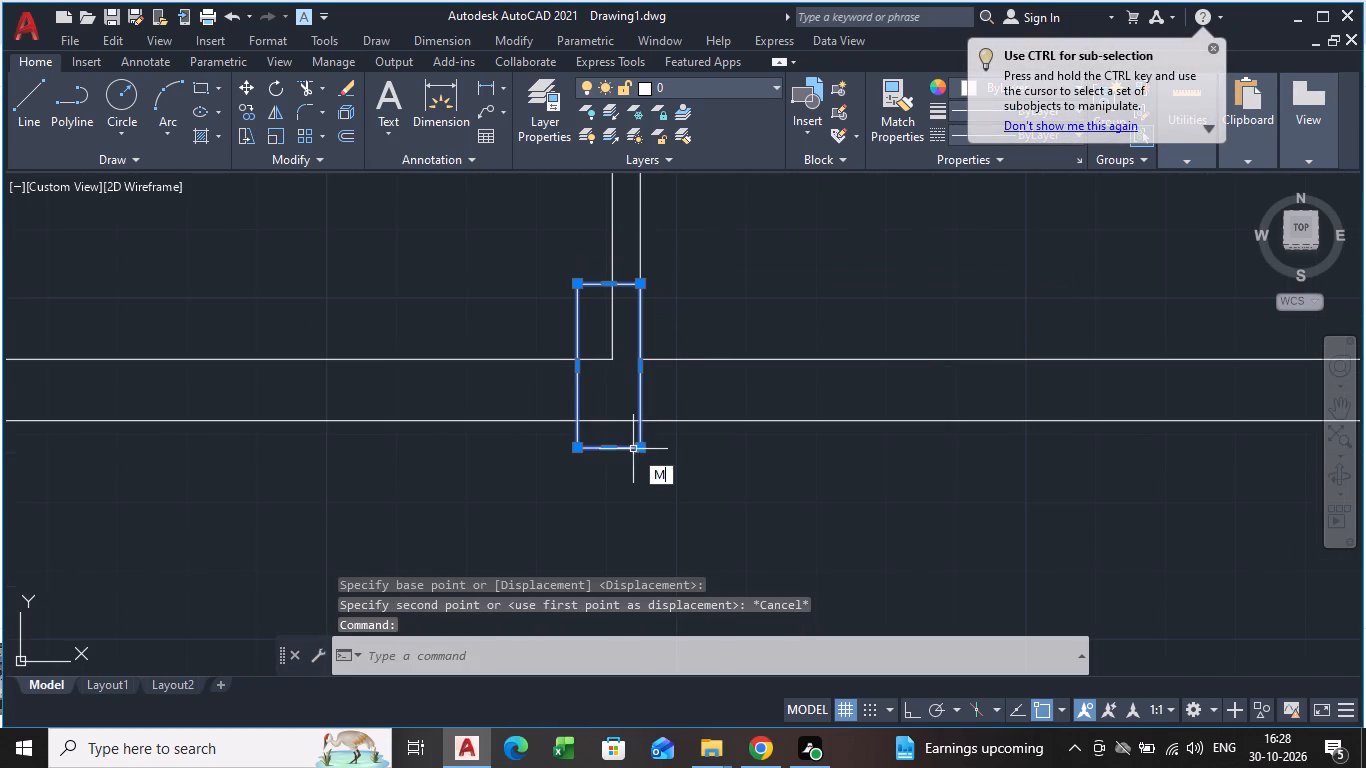
{"action": "left_click", "coordinate": [640, 445]}
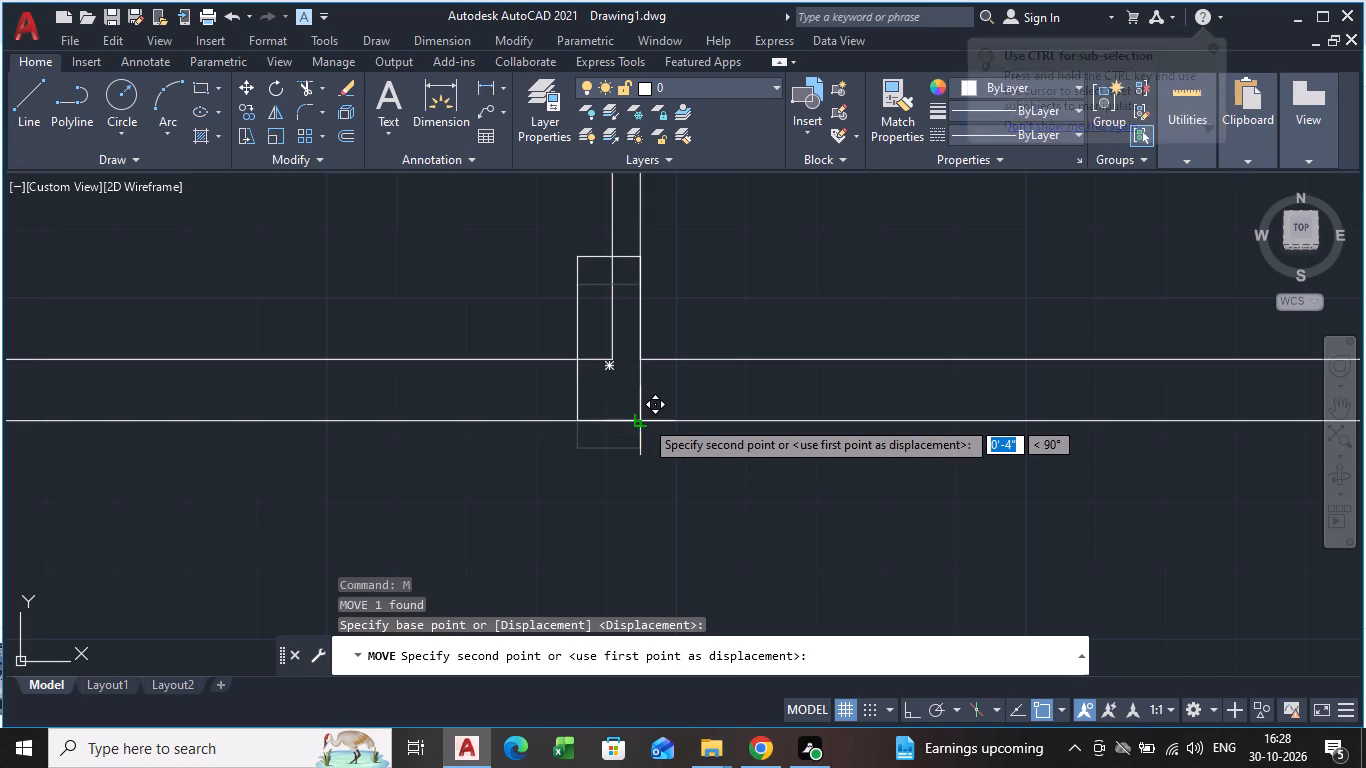
{"action": "left_click", "coordinate": [644, 419]}
{"action": "key", "text": "Escape"}
{"action": "scroll", "coordinate": [469, 481], "scroll_direction": "down", "scroll_amount": 3}
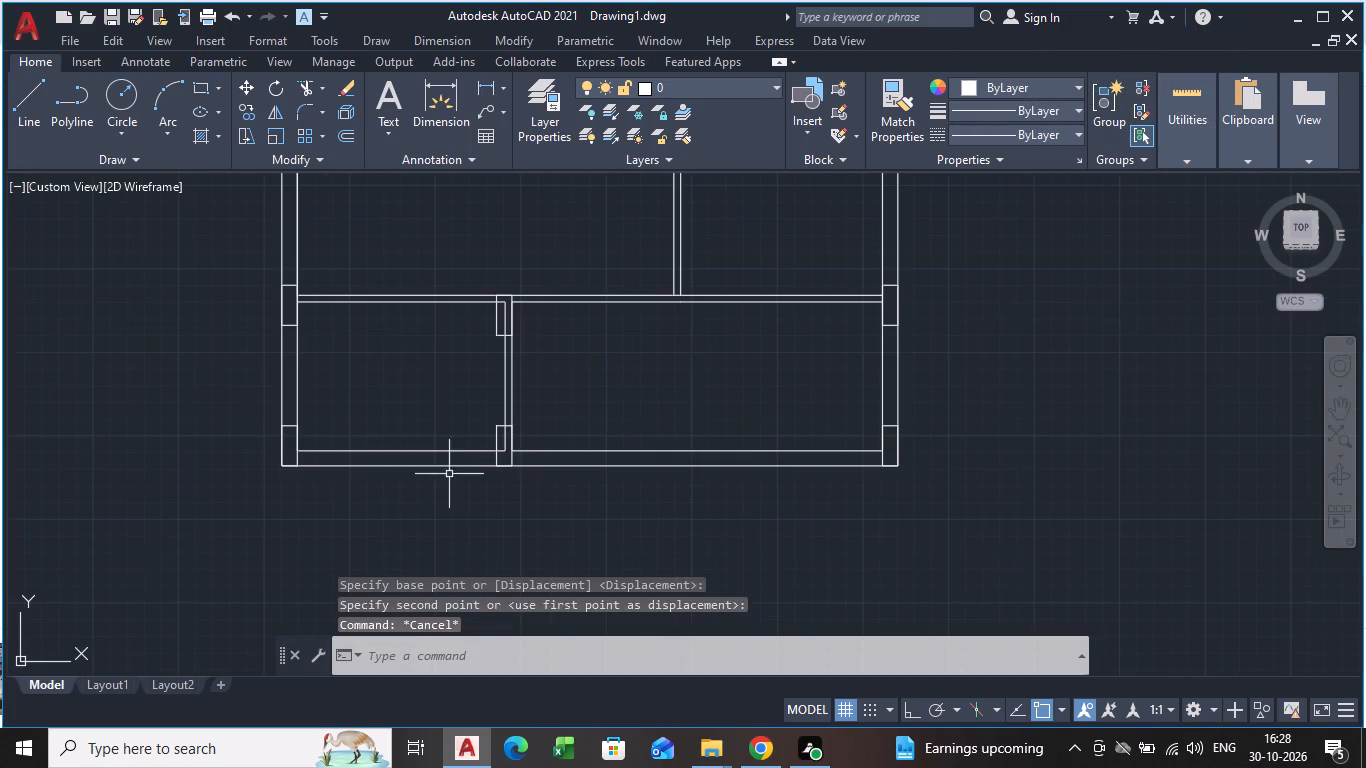
Trim the wall and partition lines running inside the two columns at the lower and upper ends of the bottom rooms' vertical partition.
{"action": "middle_click_drag", "start_coordinate": [421, 466], "coordinate": [444, 456]}
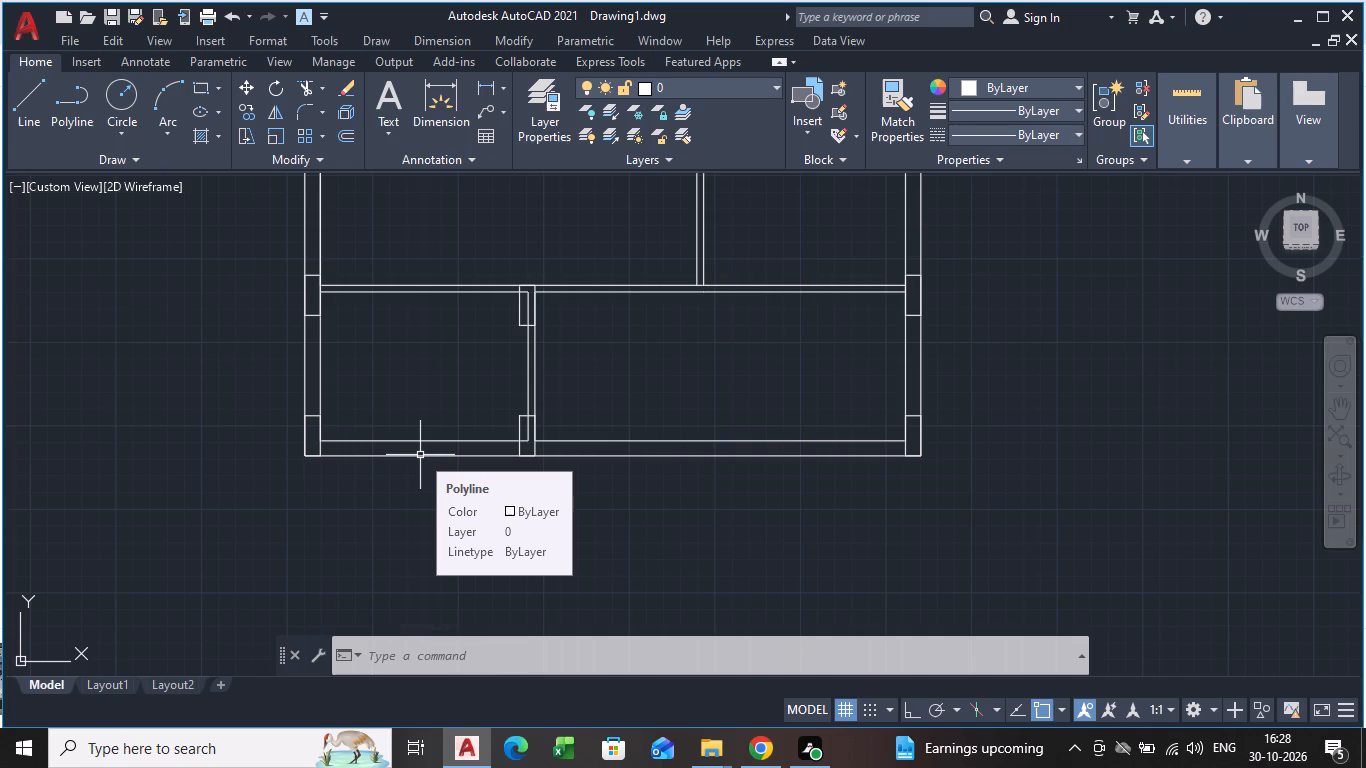
{"action": "type", "text": "TR"}
{"action": "key", "text": "Return"}
{"action": "key", "text": "Return"}
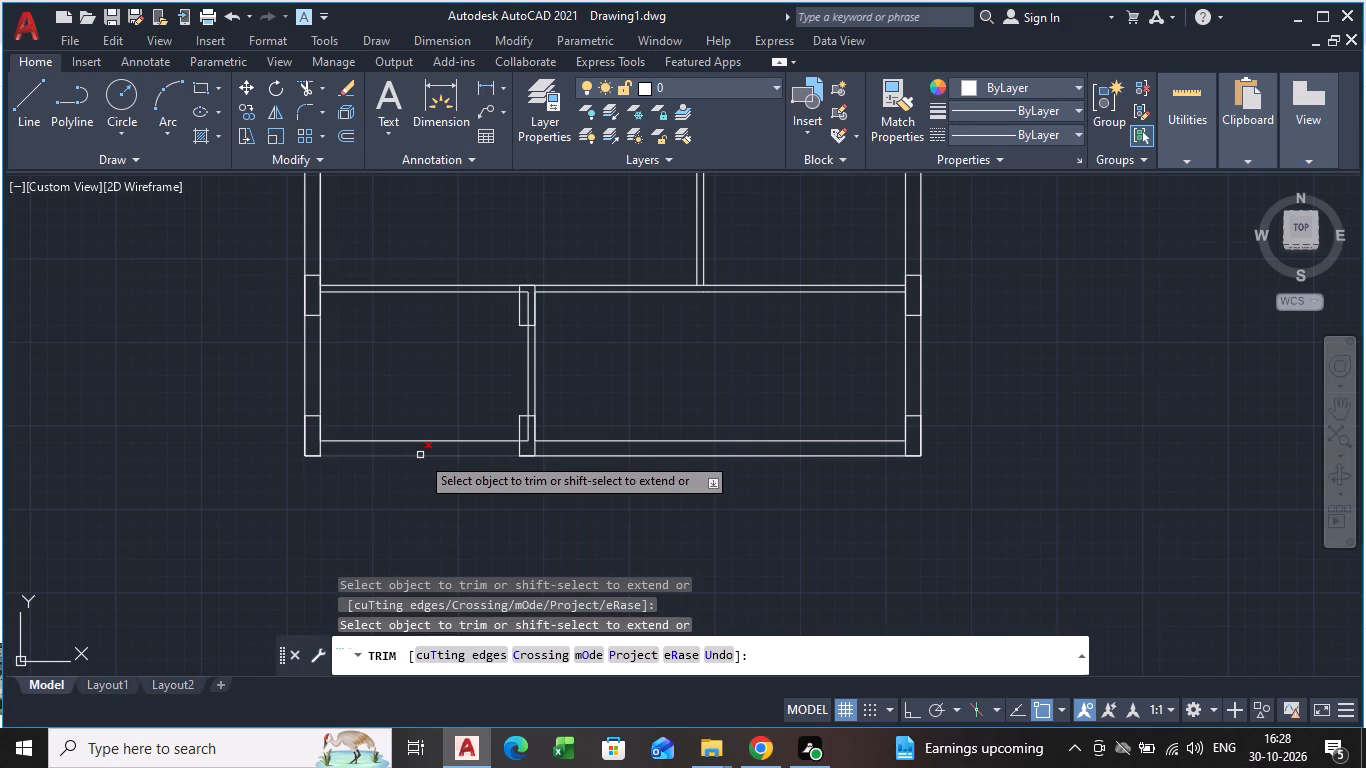
{"action": "scroll", "coordinate": [512, 457], "scroll_direction": "up", "scroll_amount": 3}
{"action": "left_click_drag", "start_coordinate": [575, 363], "coordinate": [551, 424]}
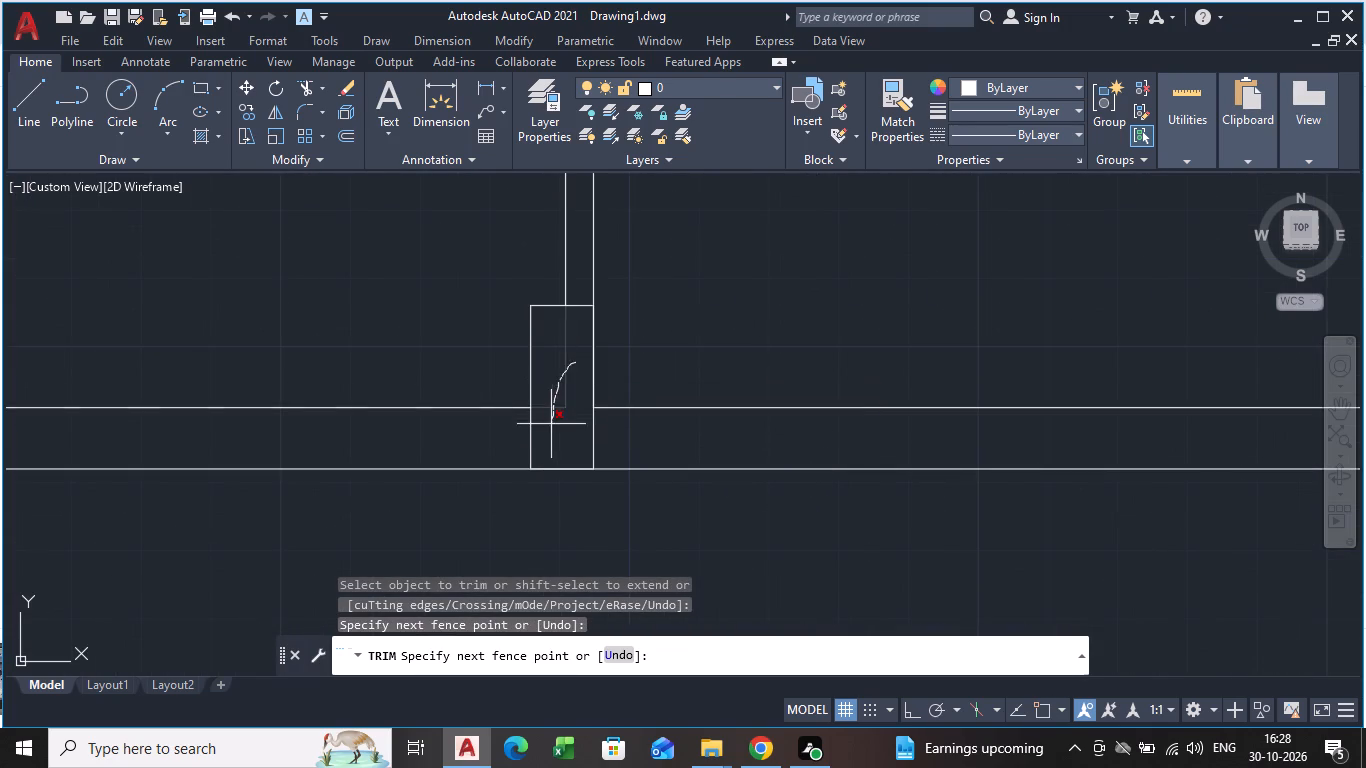
{"action": "left_click_drag", "start_coordinate": [551, 424], "coordinate": [552, 434]}
{"action": "scroll", "coordinate": [537, 316], "scroll_direction": "down", "scroll_amount": 3}
{"action": "middle_click_drag", "start_coordinate": [534, 310], "coordinate": [530, 499]}
{"action": "scroll", "coordinate": [536, 381], "scroll_direction": "up", "scroll_amount": 3}
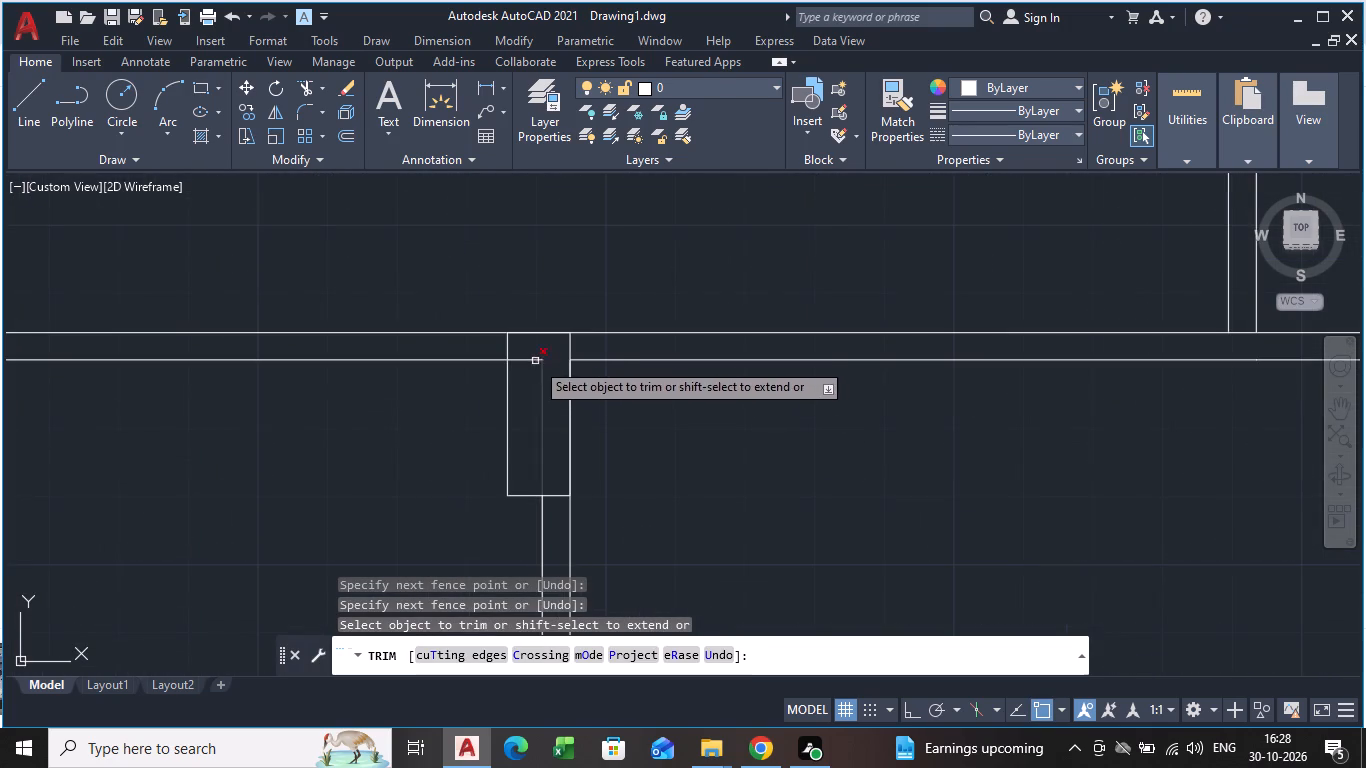
{"action": "left_click_drag", "start_coordinate": [529, 356], "coordinate": [552, 420]}
{"action": "scroll", "coordinate": [466, 392], "scroll_direction": "down", "scroll_amount": 3}
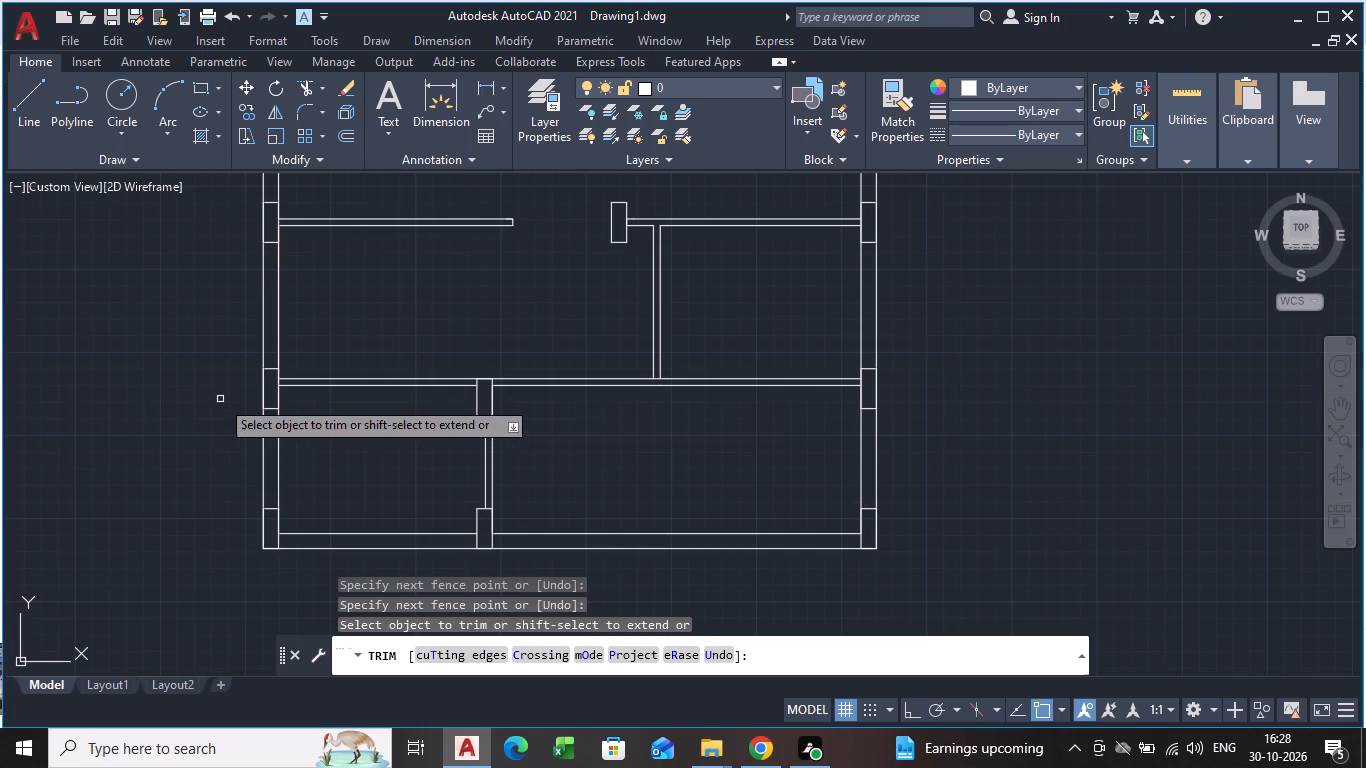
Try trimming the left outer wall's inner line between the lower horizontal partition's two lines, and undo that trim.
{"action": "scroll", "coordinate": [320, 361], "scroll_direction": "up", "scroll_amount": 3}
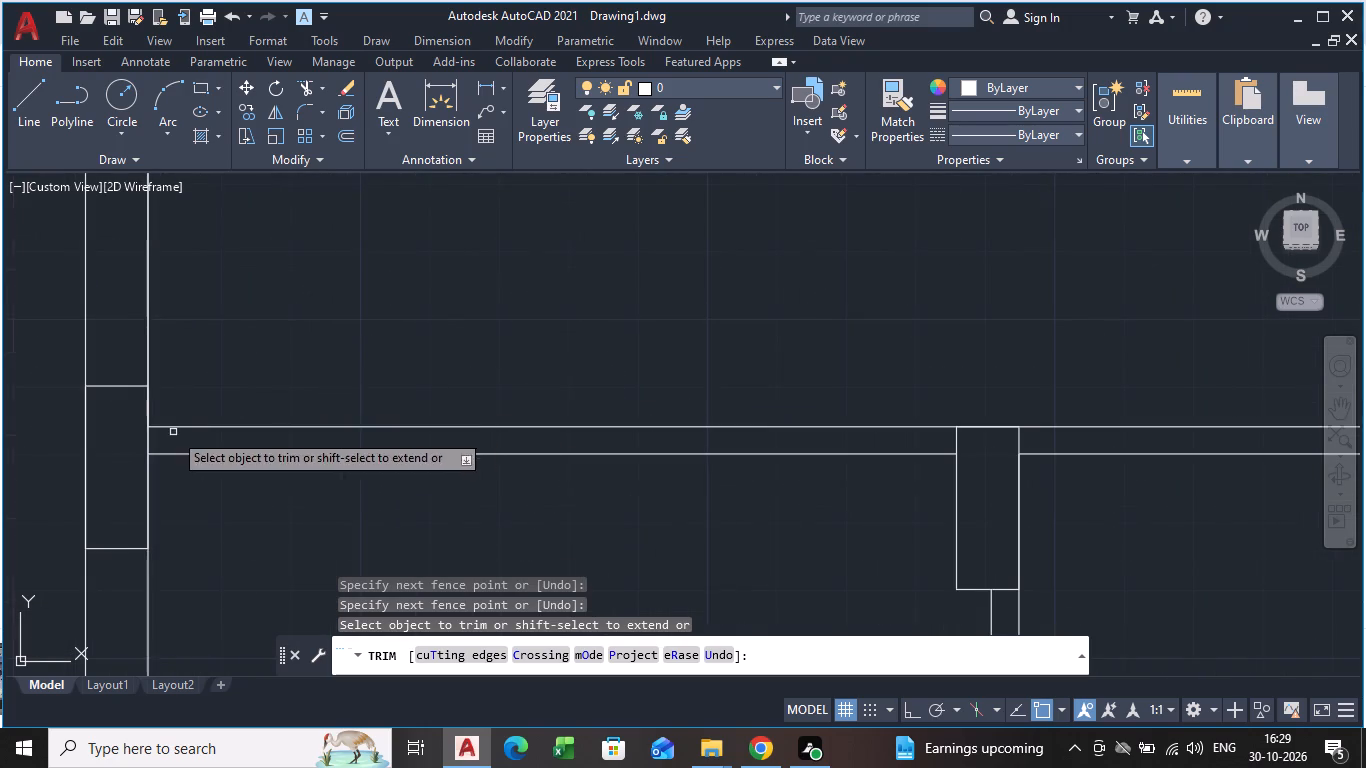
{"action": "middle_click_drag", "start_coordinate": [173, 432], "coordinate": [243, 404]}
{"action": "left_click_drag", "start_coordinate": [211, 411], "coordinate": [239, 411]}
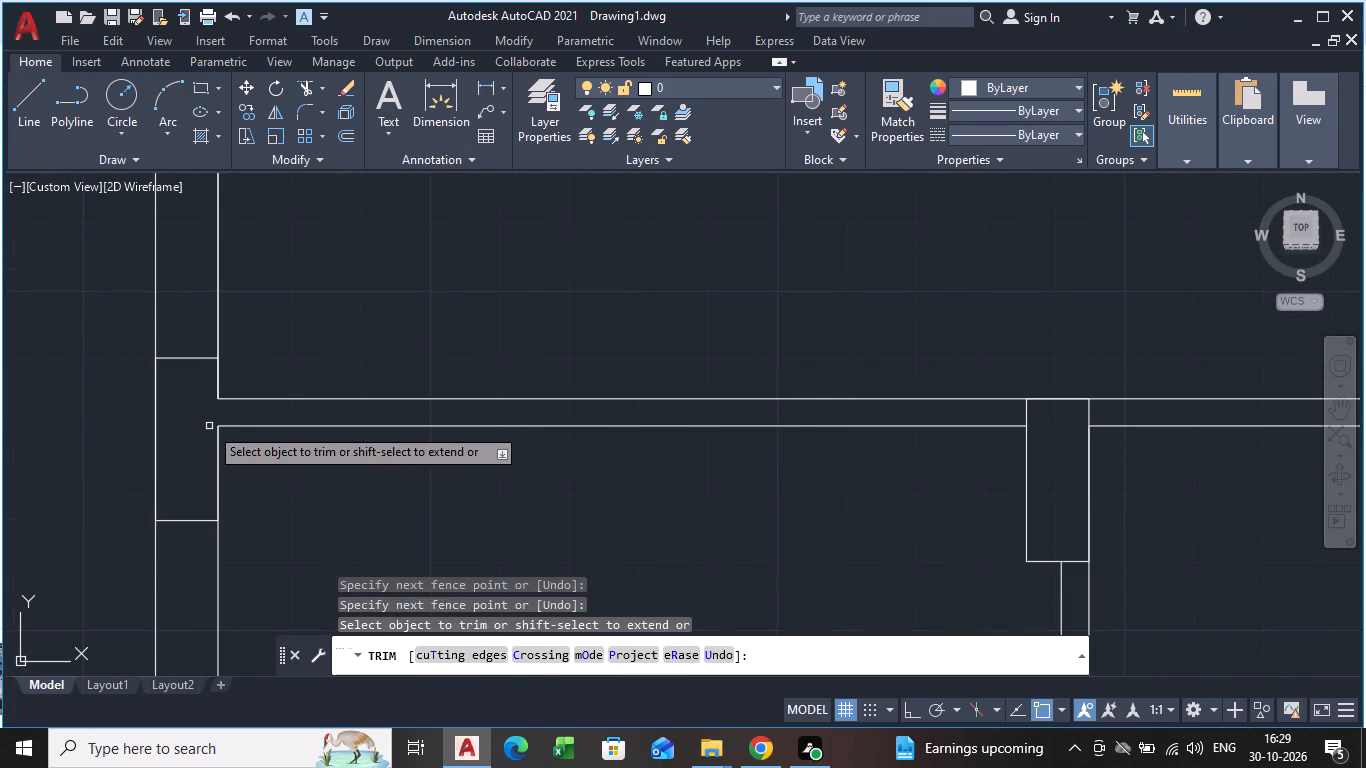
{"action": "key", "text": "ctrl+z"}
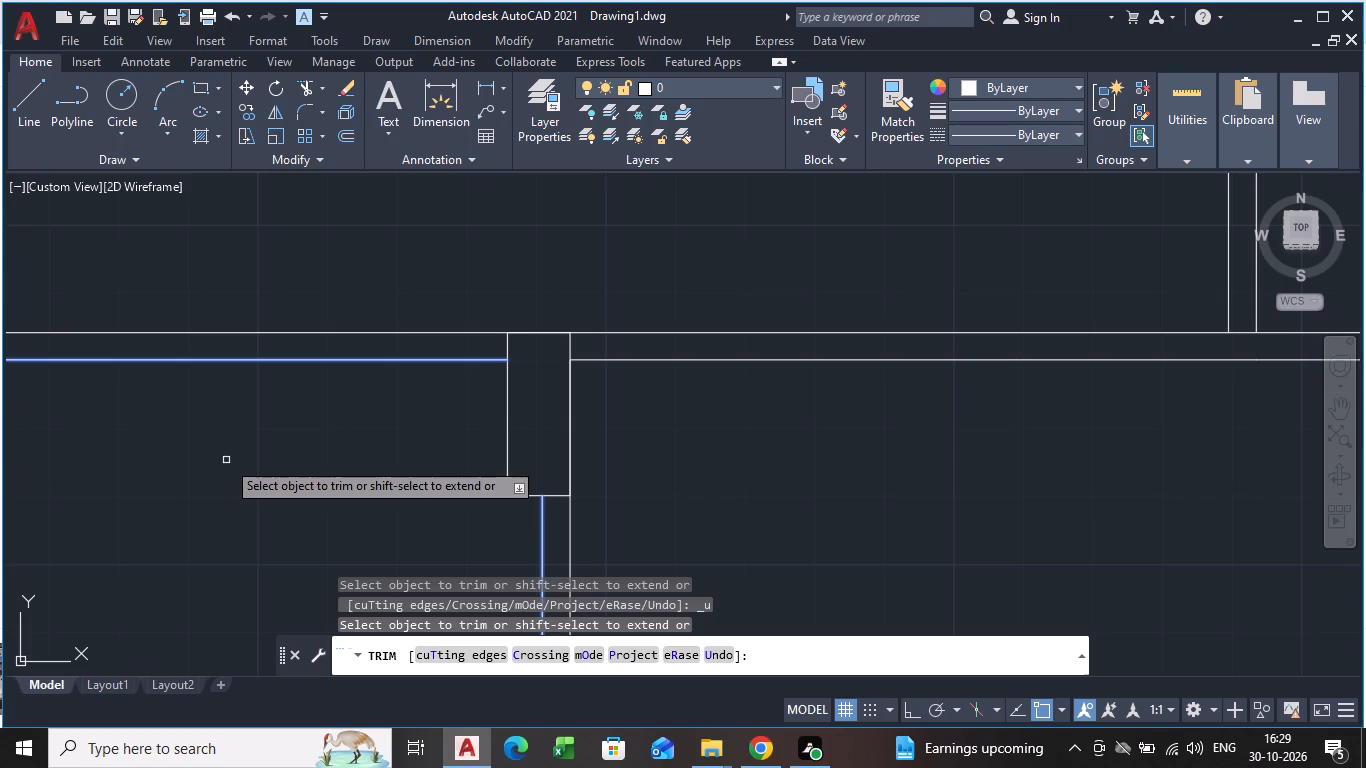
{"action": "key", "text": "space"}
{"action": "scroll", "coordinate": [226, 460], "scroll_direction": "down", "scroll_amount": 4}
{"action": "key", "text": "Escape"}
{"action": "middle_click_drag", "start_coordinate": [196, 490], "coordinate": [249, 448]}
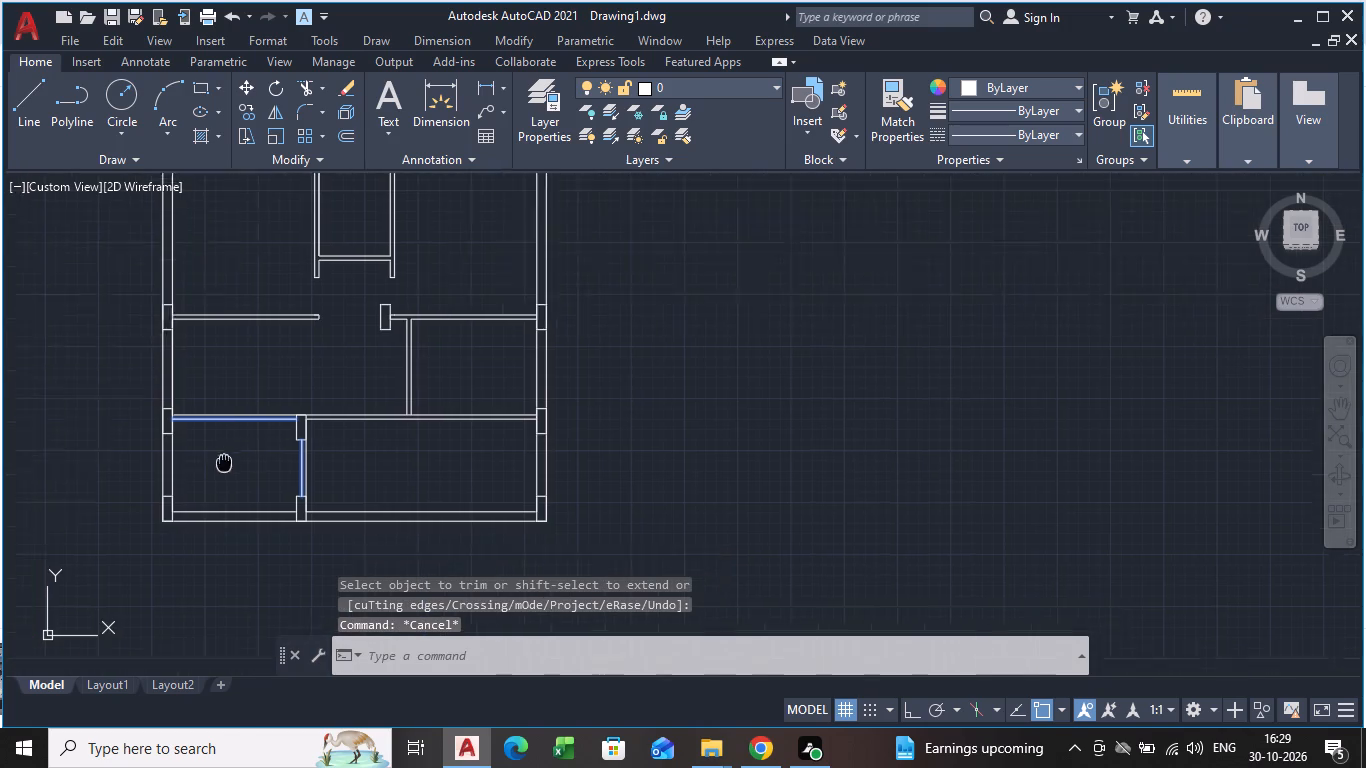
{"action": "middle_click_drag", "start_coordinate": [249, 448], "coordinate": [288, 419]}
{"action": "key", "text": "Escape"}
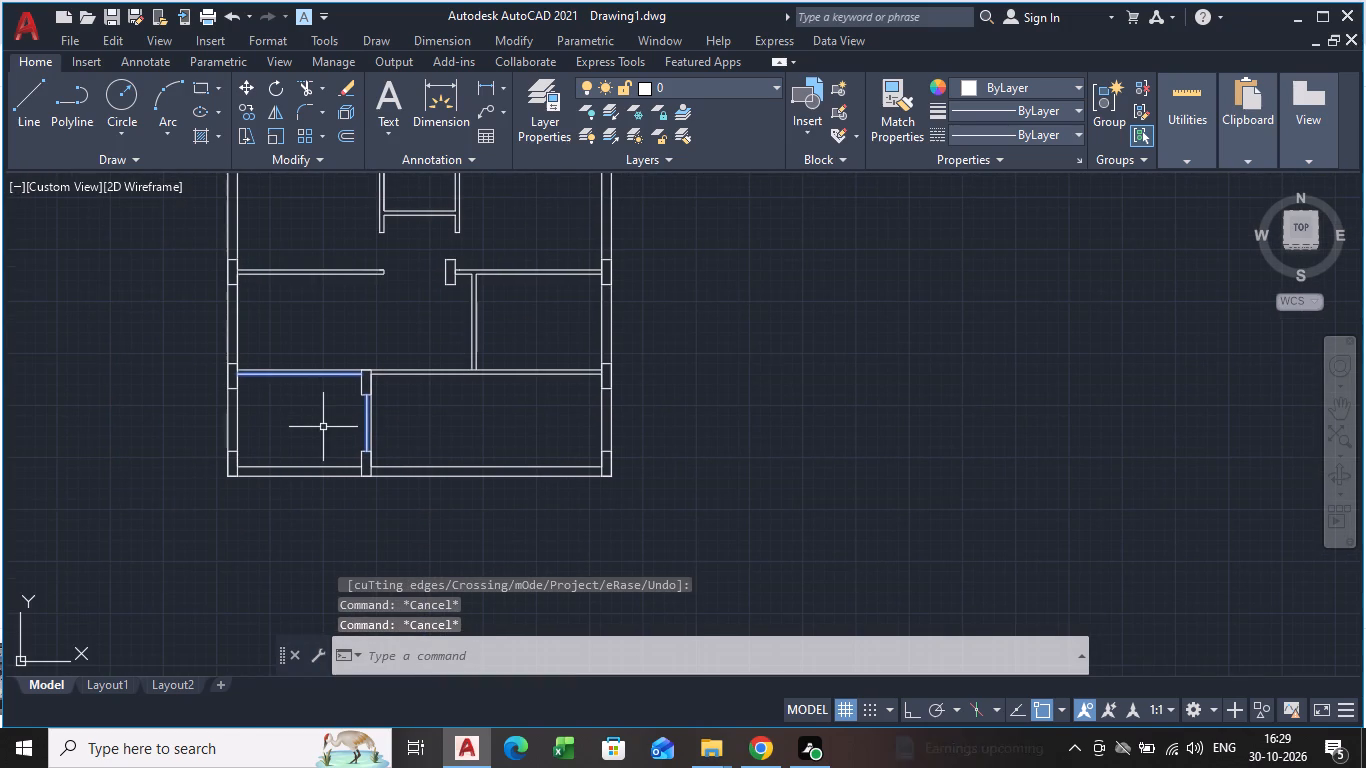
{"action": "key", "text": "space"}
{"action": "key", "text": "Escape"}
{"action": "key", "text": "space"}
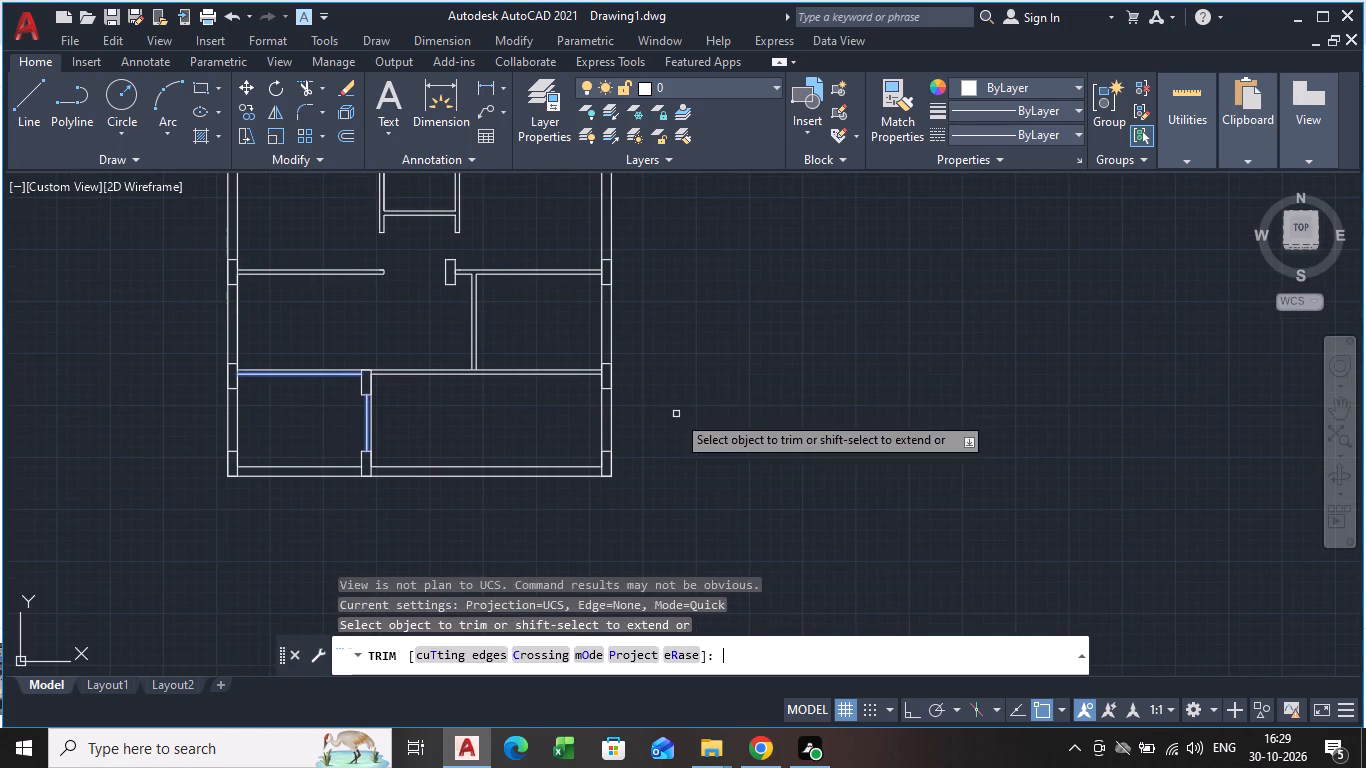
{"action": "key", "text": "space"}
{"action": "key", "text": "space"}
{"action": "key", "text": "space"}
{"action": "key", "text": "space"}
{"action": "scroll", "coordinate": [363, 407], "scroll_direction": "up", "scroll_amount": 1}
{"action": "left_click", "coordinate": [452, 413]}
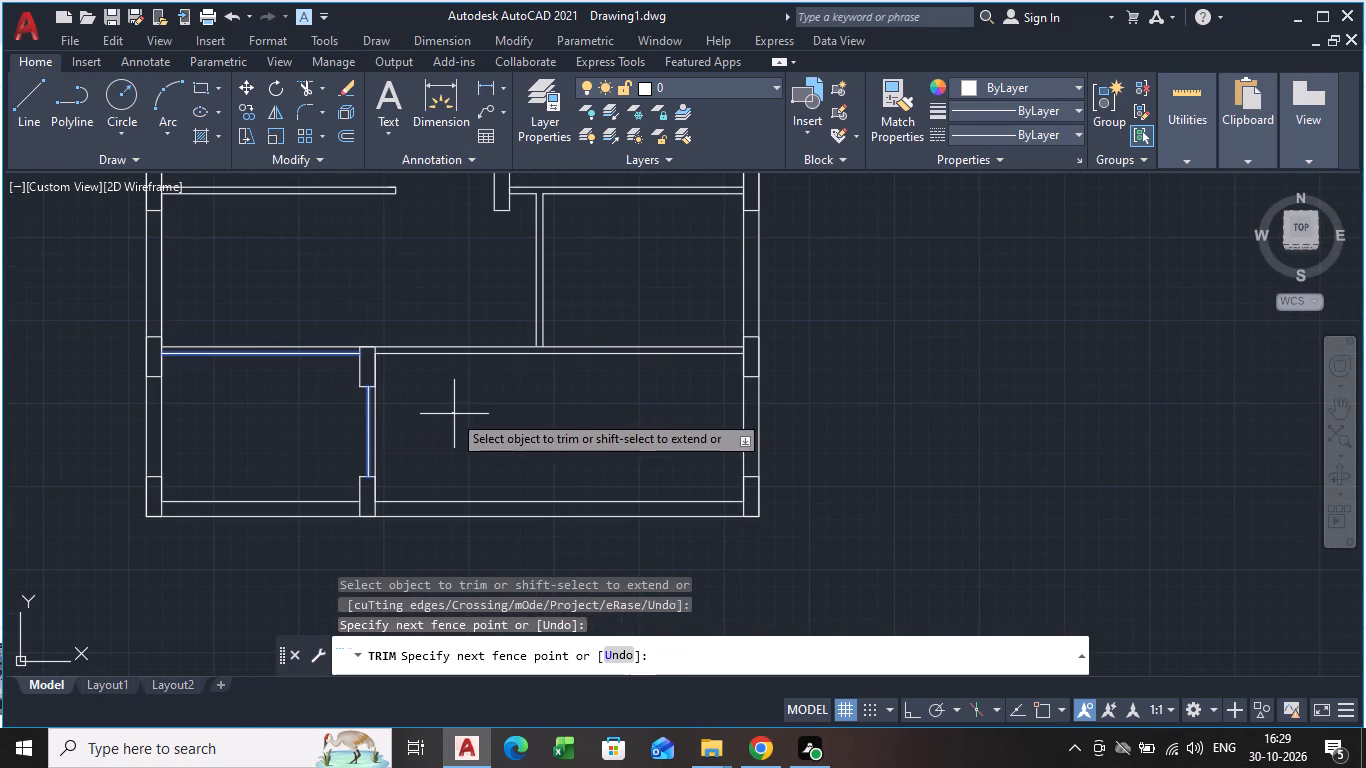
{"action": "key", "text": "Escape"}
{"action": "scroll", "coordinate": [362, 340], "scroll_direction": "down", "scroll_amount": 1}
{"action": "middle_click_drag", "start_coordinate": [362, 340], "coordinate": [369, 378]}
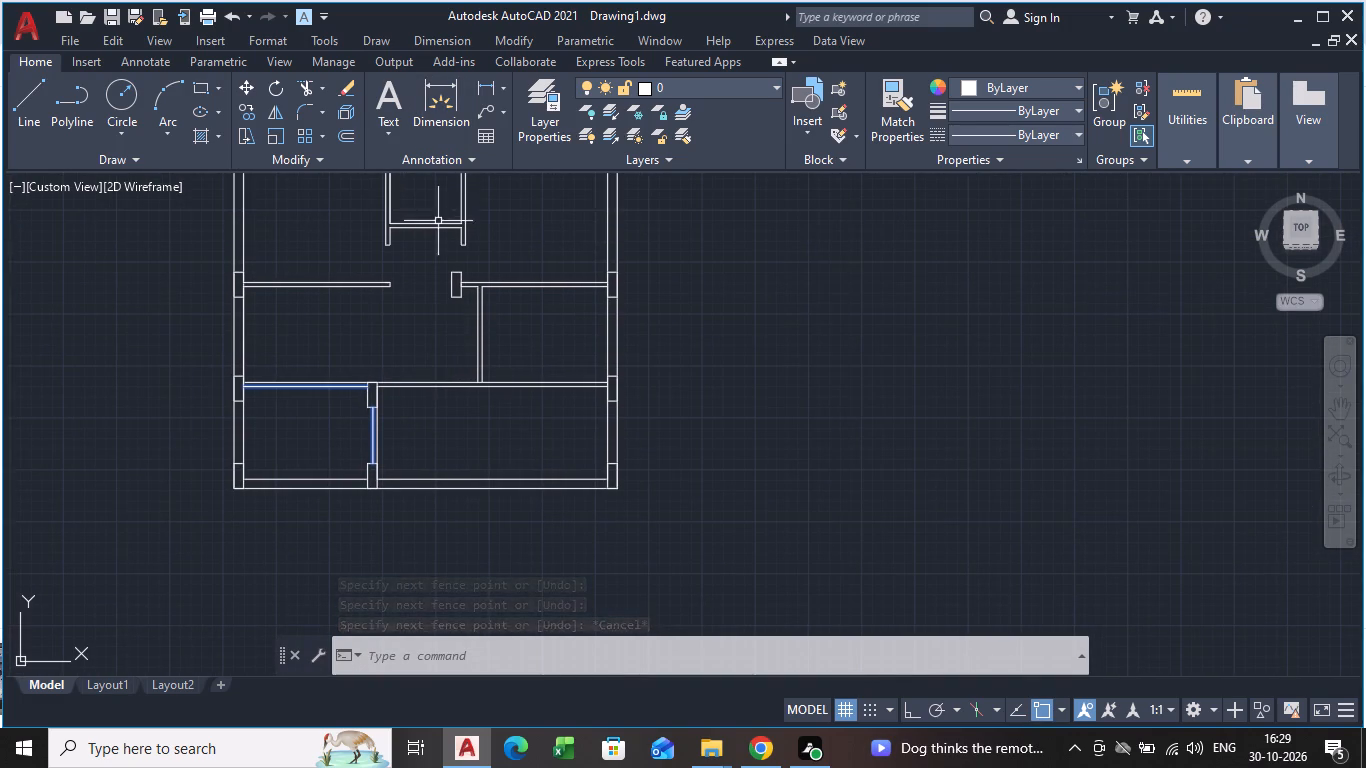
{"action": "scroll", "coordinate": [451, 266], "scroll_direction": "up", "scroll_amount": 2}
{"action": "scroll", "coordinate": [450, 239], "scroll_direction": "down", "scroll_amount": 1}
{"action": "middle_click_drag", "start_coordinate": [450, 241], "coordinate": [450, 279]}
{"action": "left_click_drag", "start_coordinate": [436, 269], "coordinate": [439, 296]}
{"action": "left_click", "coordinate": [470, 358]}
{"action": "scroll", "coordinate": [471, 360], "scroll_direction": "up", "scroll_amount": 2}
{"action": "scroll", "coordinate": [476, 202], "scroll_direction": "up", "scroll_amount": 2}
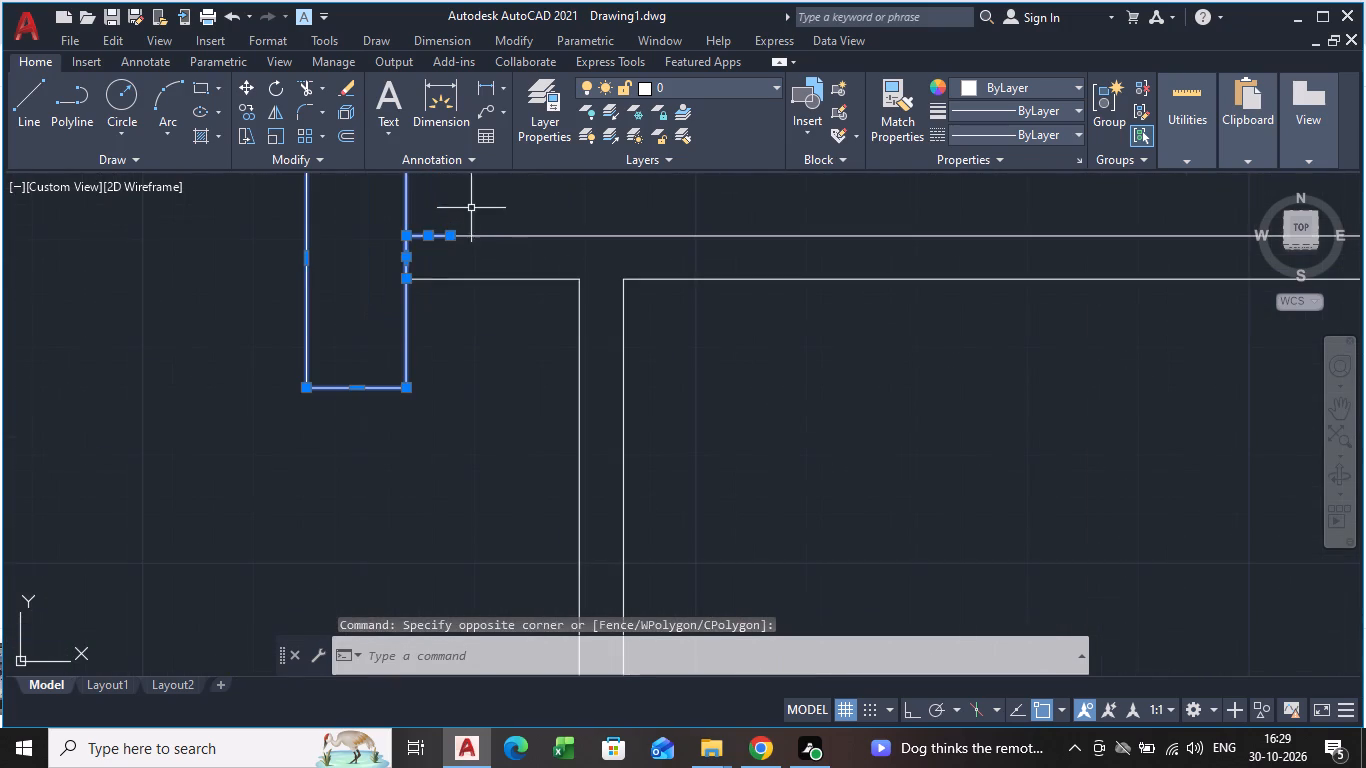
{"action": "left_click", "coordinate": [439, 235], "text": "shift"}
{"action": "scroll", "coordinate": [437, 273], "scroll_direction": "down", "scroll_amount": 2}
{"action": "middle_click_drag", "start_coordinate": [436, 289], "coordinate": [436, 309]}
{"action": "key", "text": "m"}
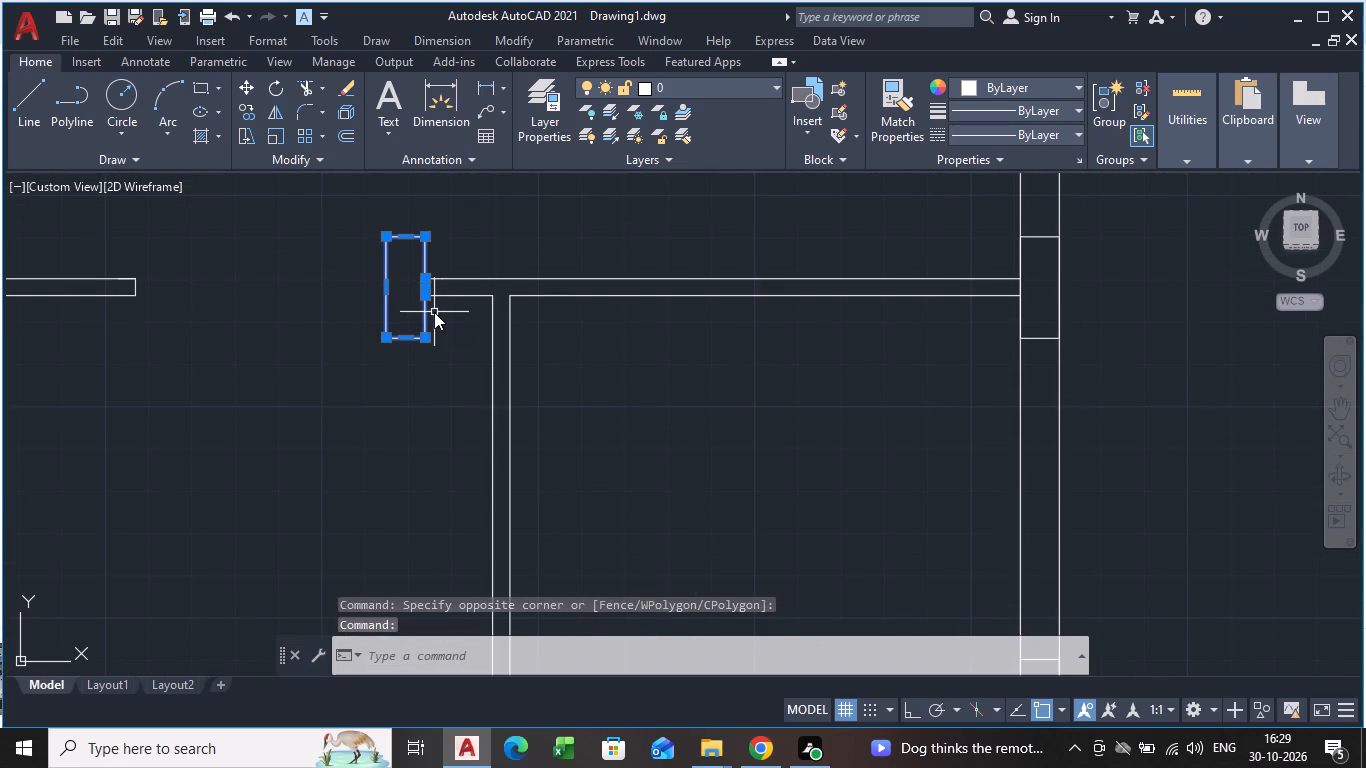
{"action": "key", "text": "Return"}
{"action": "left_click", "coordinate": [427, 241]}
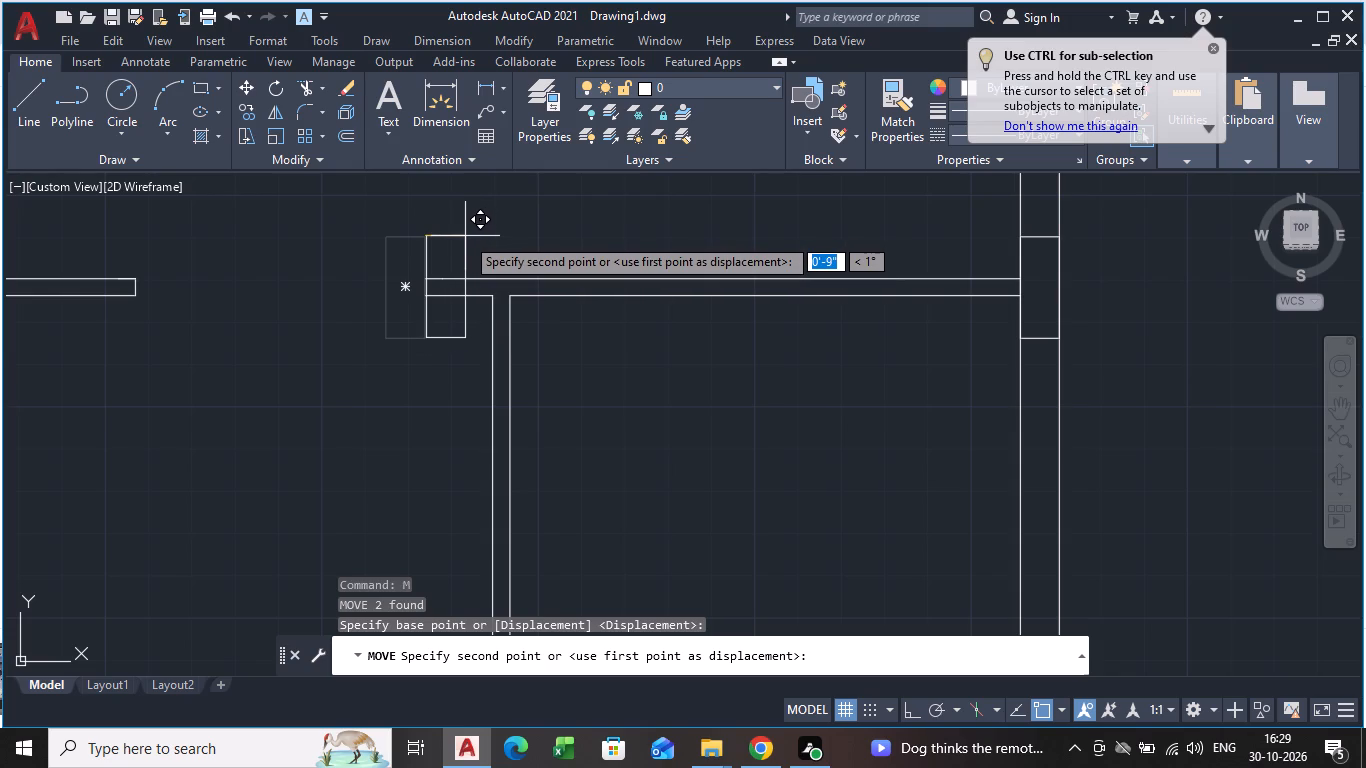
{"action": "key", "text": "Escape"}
Move the column at the free end of the right-hand middle partition 9" horizontally so its left edge meets the partition's end.
{"action": "left_click", "coordinate": [390, 239]}
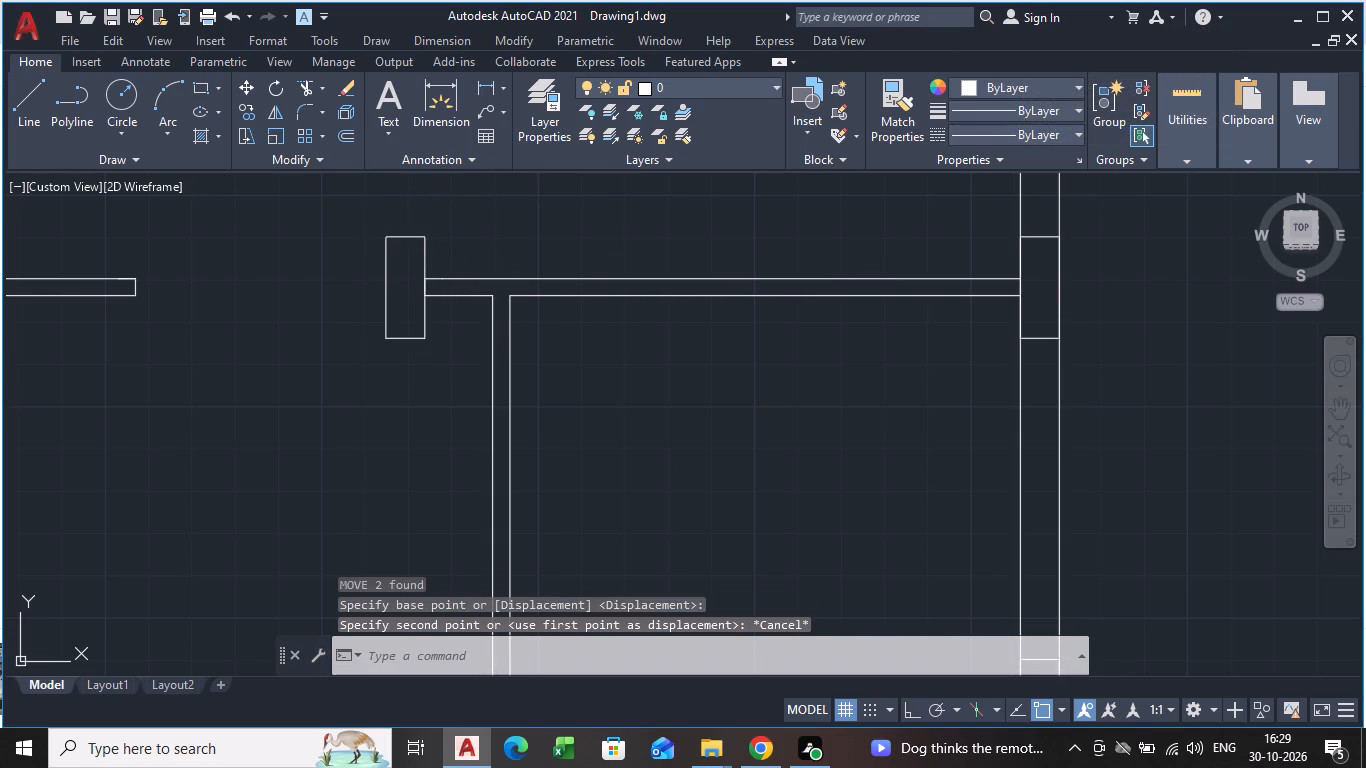
{"action": "key", "text": "m"}
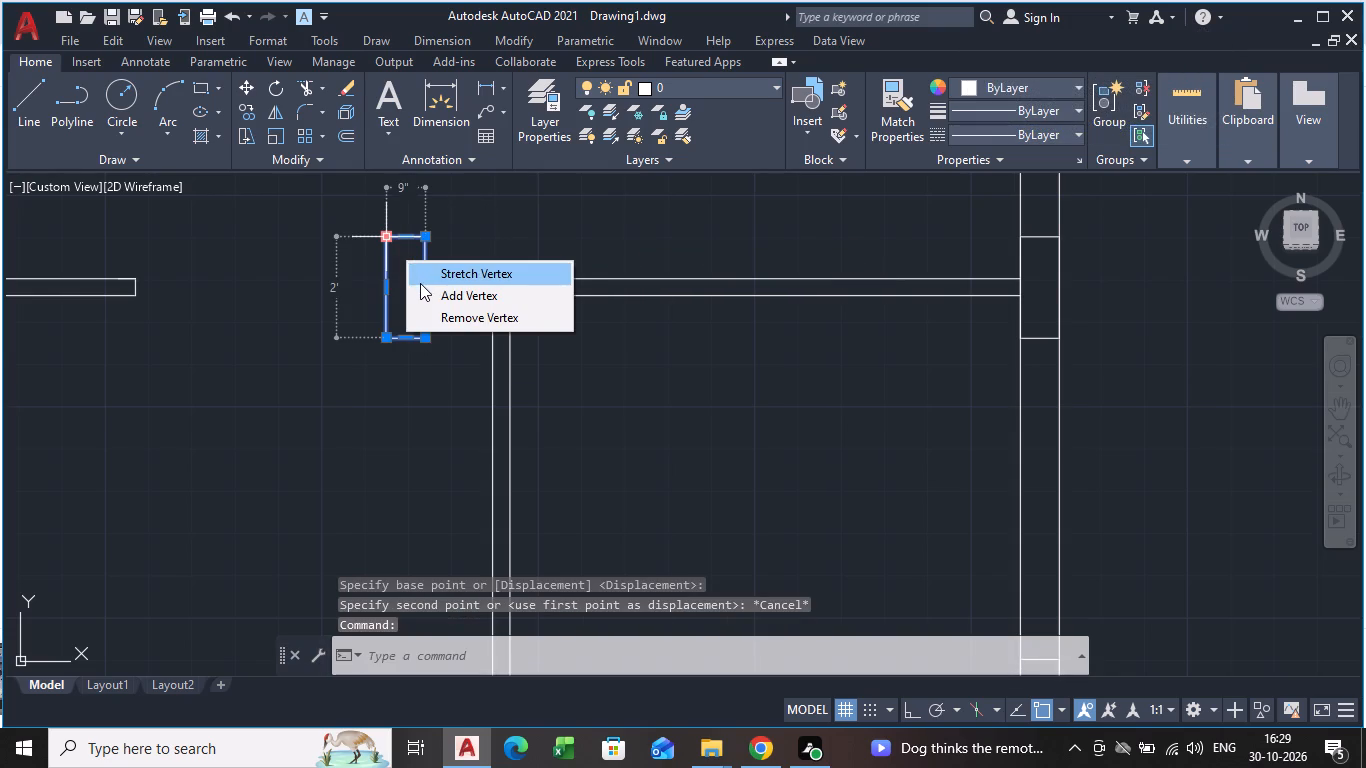
{"action": "key", "text": "Return"}
{"action": "key", "text": "Escape"}
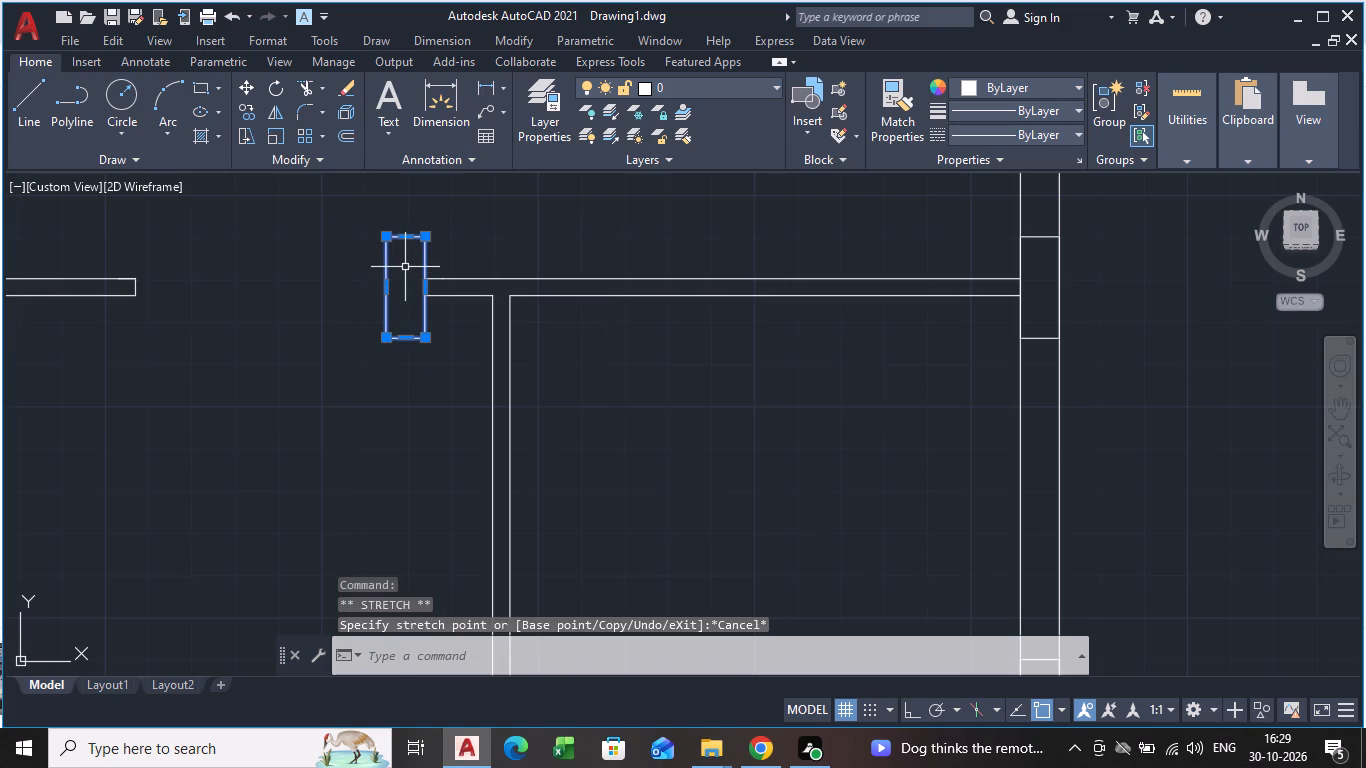
{"action": "key", "text": "m"}
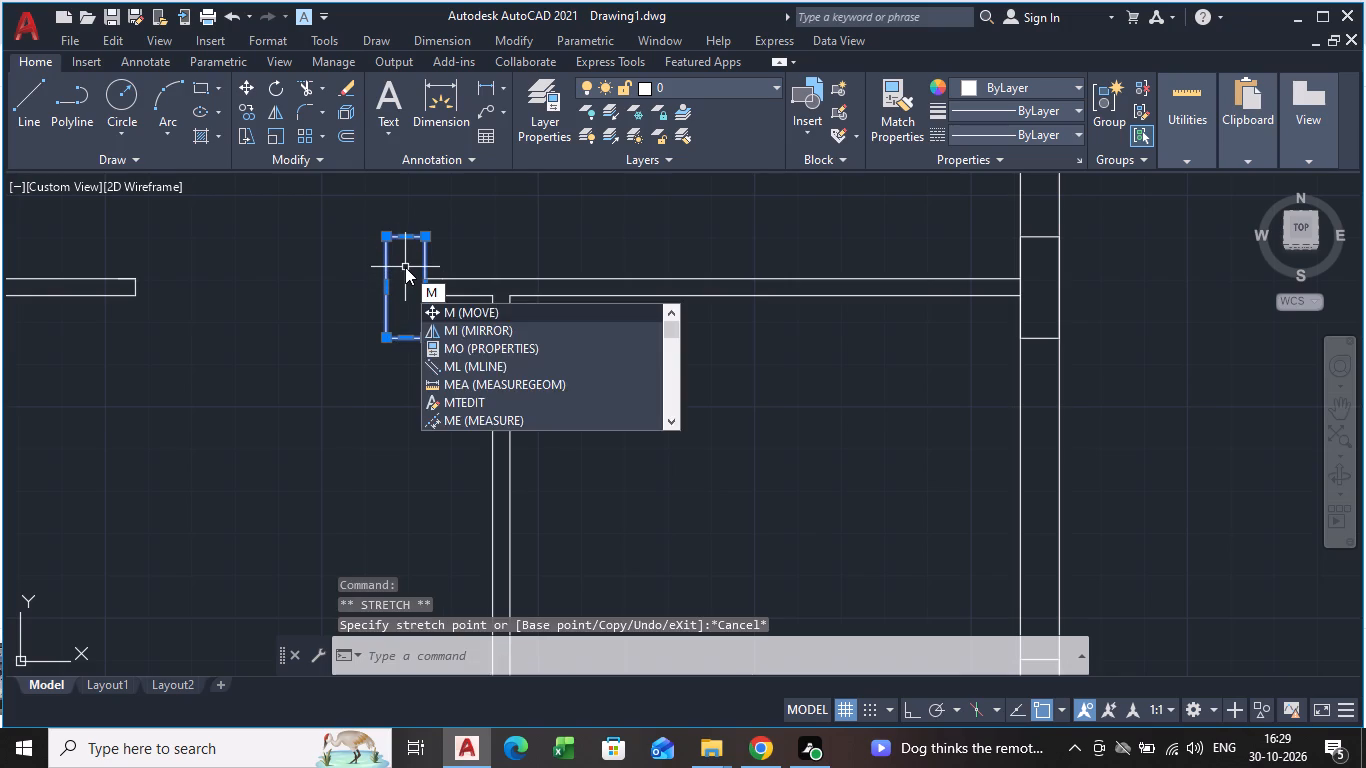
{"action": "key", "text": "Return"}
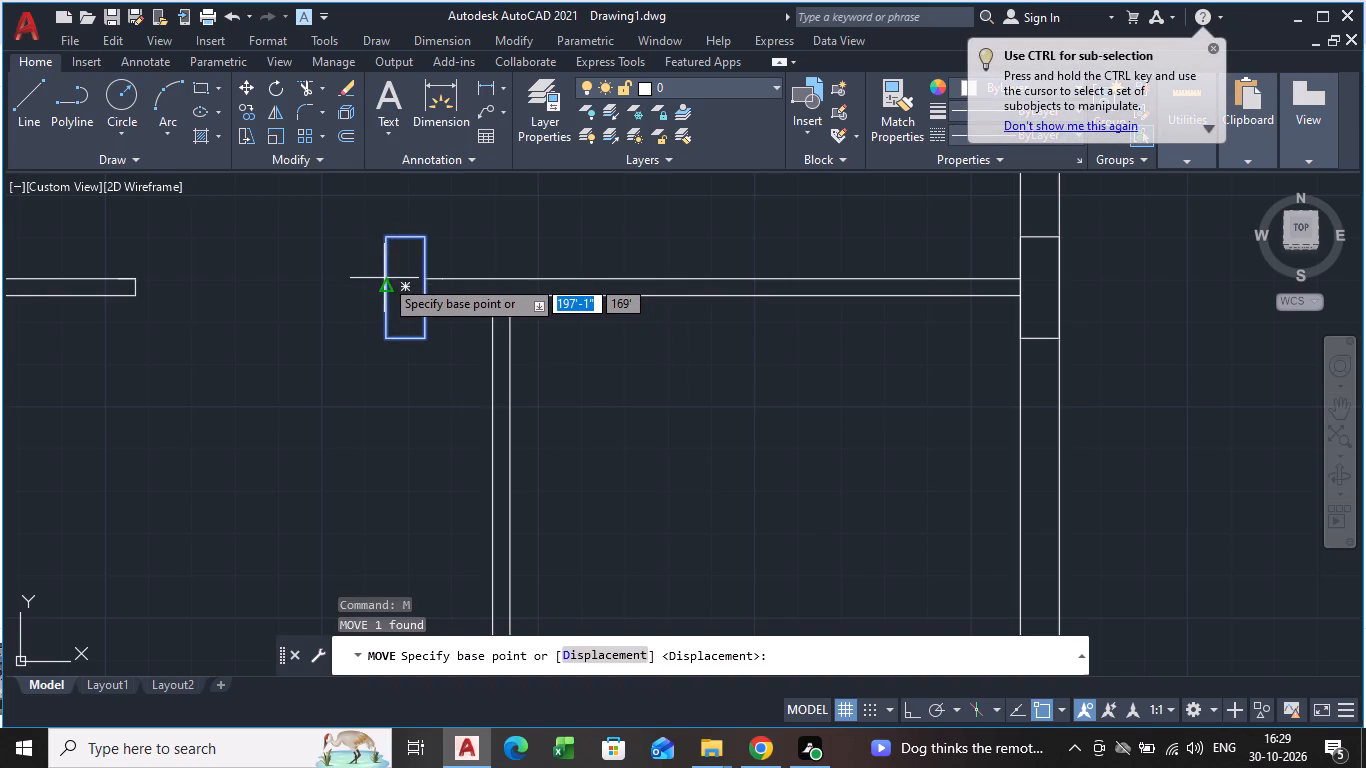
{"action": "left_click", "coordinate": [386, 240]}
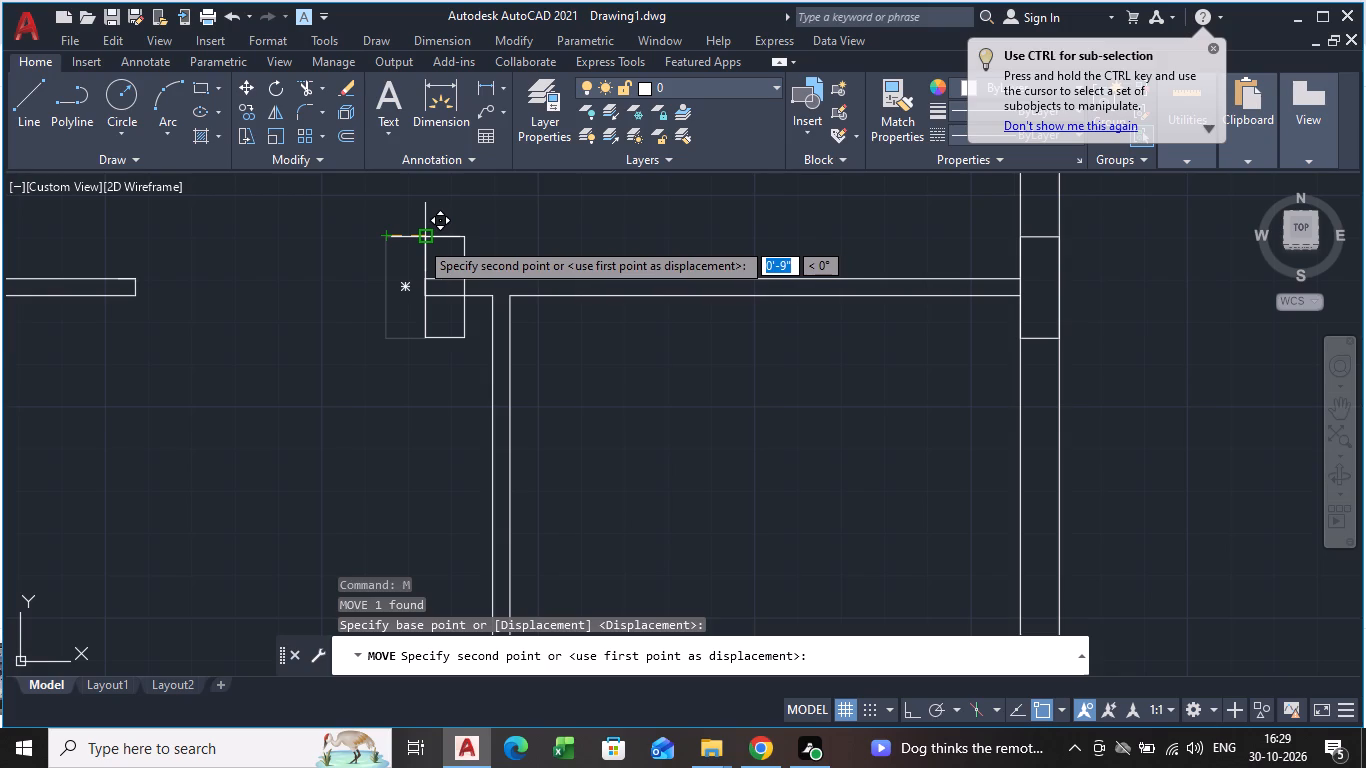
{"action": "left_click", "coordinate": [419, 240]}
{"action": "key", "text": "Escape"}
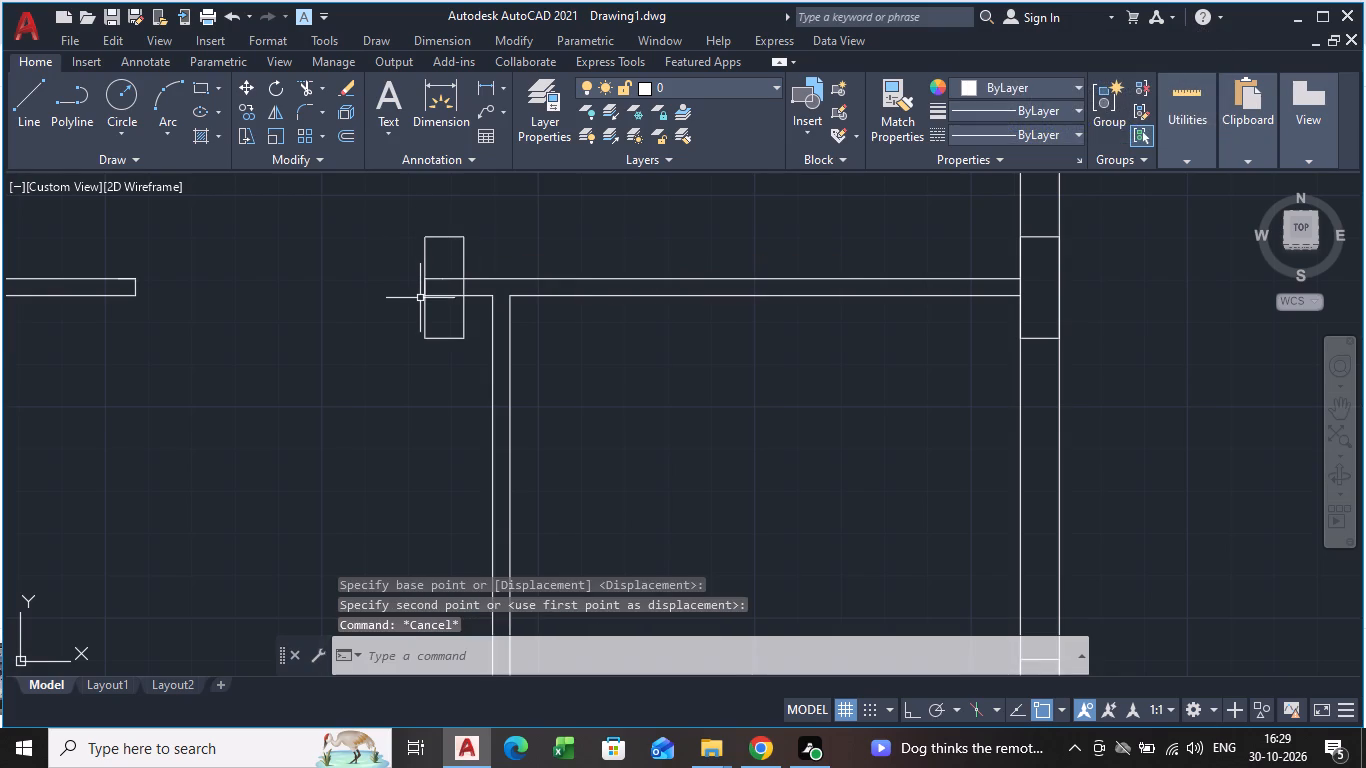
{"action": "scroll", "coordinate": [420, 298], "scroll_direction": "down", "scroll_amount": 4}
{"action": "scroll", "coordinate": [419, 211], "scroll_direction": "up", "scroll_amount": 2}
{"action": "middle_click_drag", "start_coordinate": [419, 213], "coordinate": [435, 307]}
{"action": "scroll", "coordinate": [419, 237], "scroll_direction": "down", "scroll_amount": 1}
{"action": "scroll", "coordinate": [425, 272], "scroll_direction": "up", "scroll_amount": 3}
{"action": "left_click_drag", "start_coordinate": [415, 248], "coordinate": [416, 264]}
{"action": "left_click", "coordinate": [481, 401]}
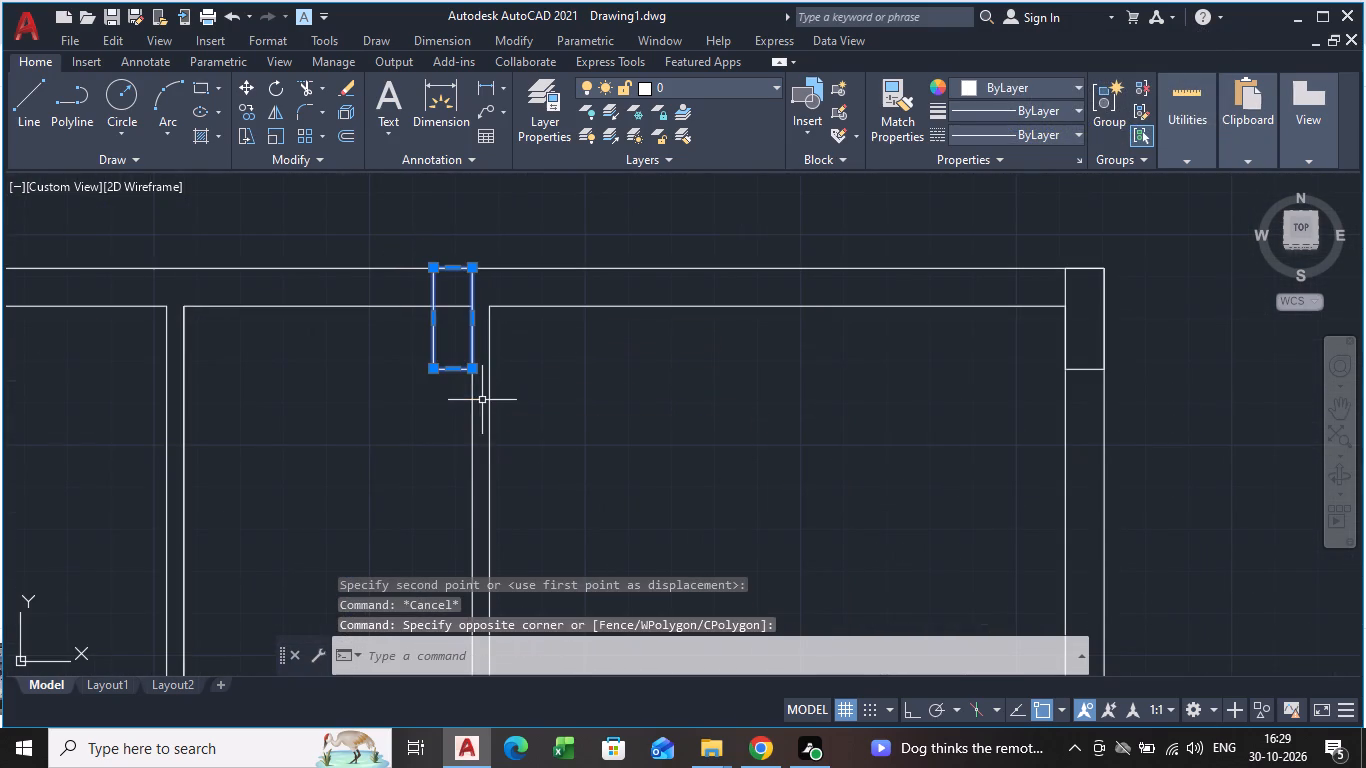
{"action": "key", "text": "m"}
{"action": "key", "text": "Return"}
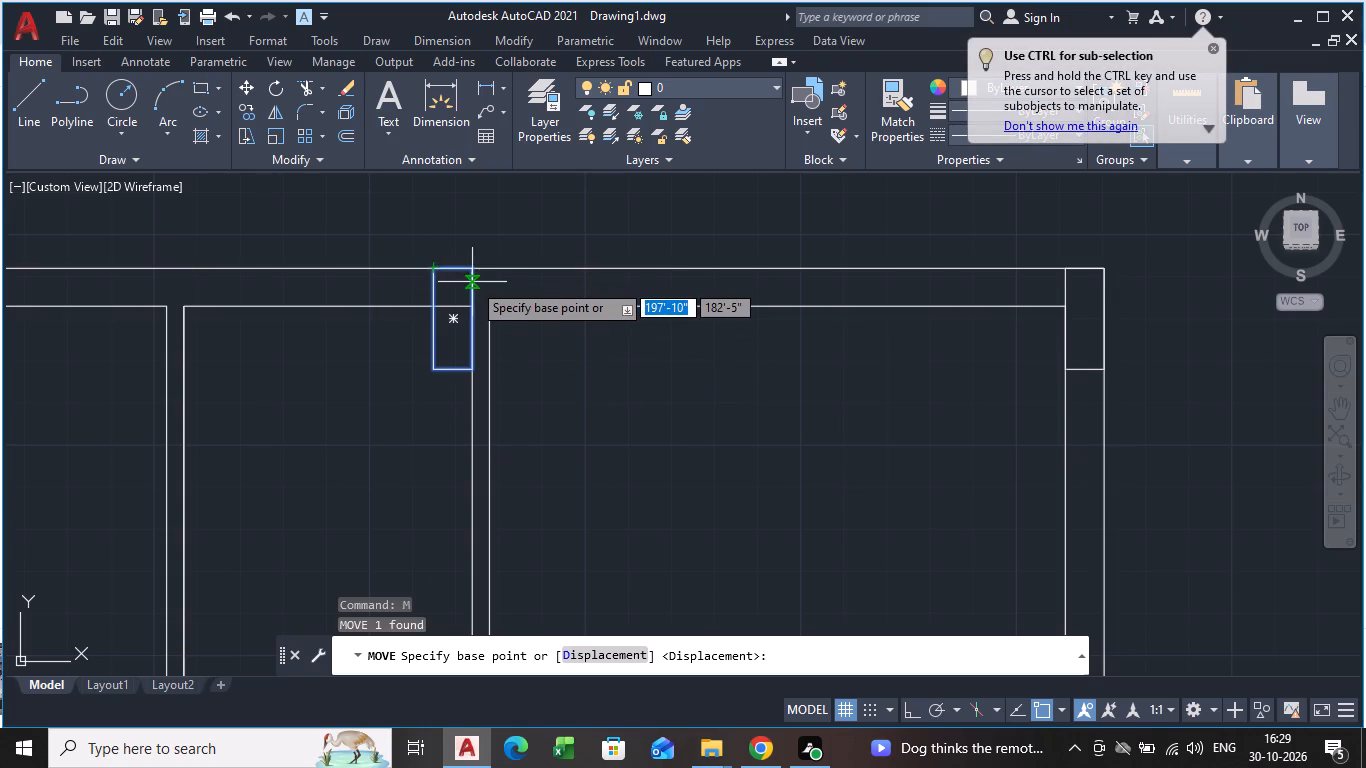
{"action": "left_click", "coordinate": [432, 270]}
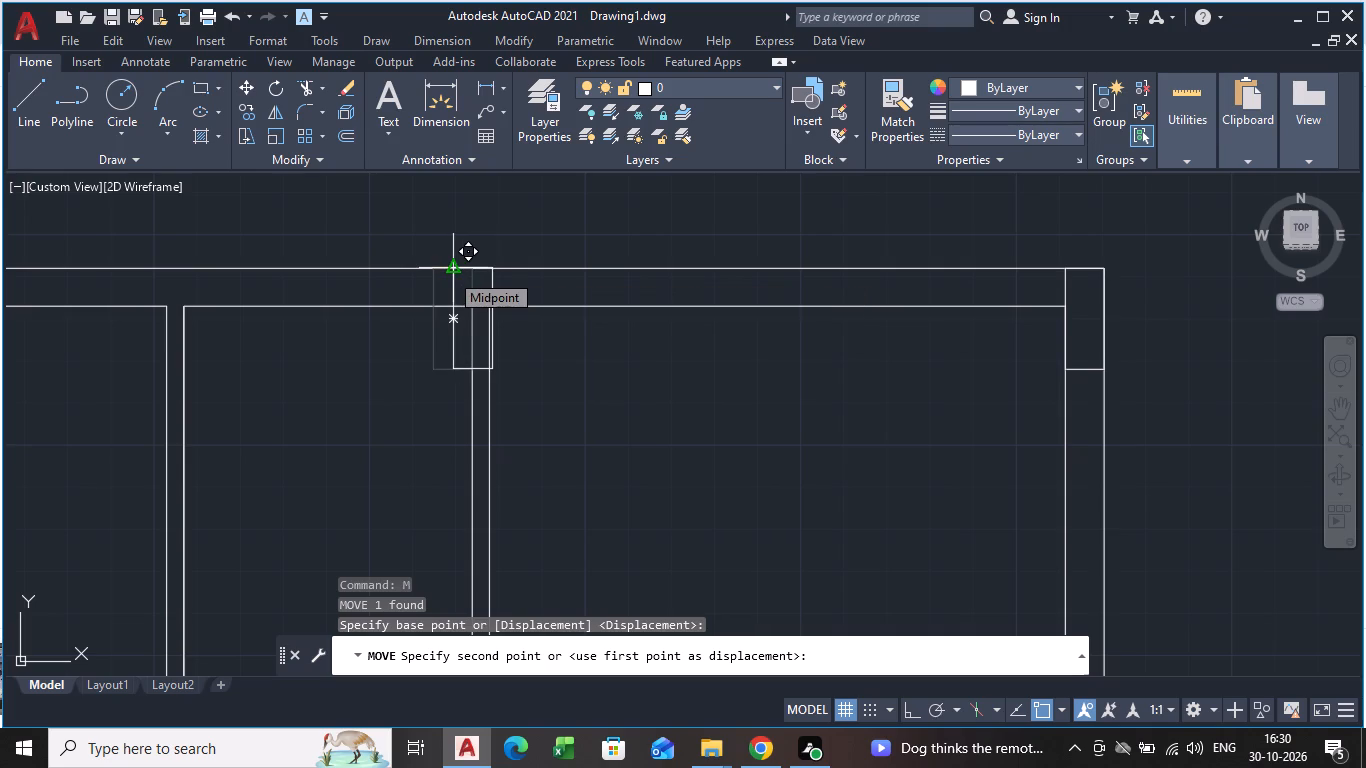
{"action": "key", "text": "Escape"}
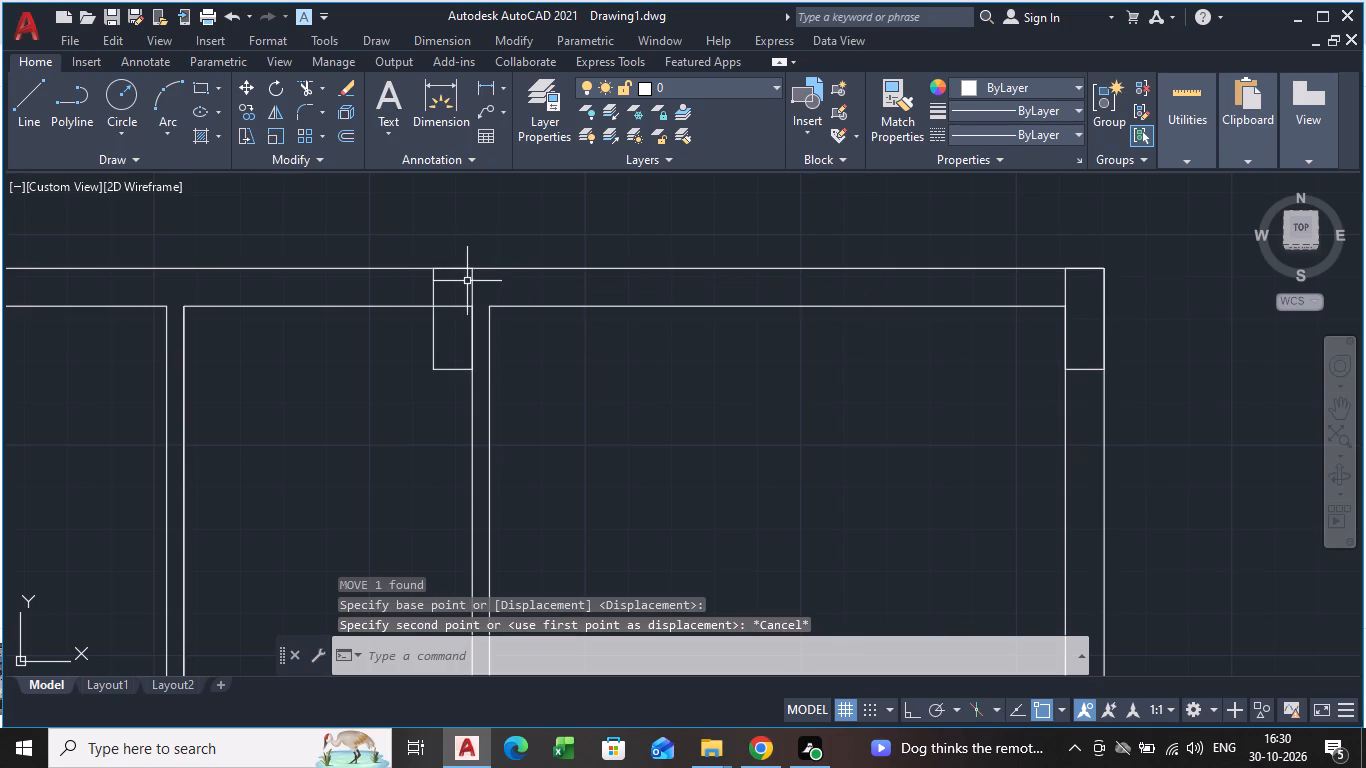
Move the column on the top outer wall 4" horizontally so its right edge aligns with the right face of the vertical partition there.
{"action": "left_click", "coordinate": [471, 281]}
{"action": "key", "text": "m"}
{"action": "key", "text": "Return"}
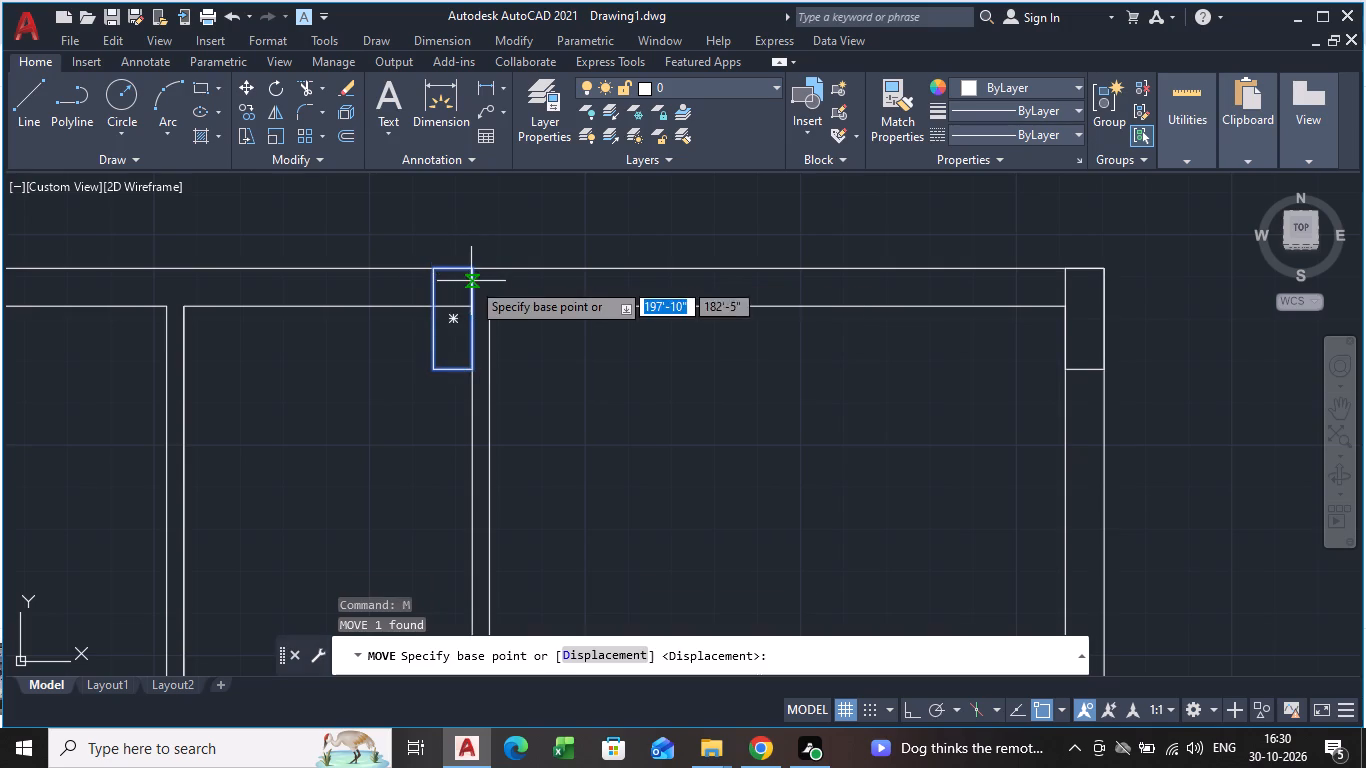
{"action": "left_click", "coordinate": [471, 370]}
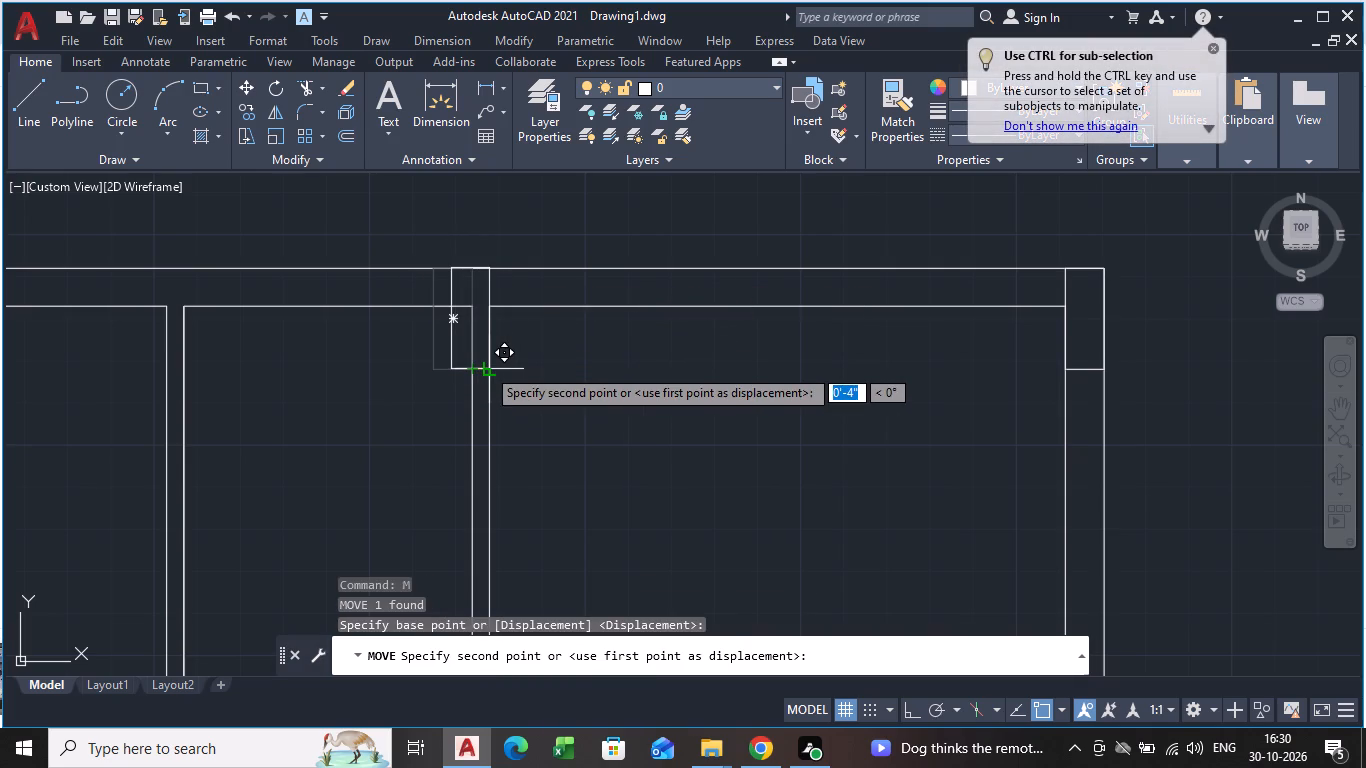
{"action": "left_click", "coordinate": [486, 367]}
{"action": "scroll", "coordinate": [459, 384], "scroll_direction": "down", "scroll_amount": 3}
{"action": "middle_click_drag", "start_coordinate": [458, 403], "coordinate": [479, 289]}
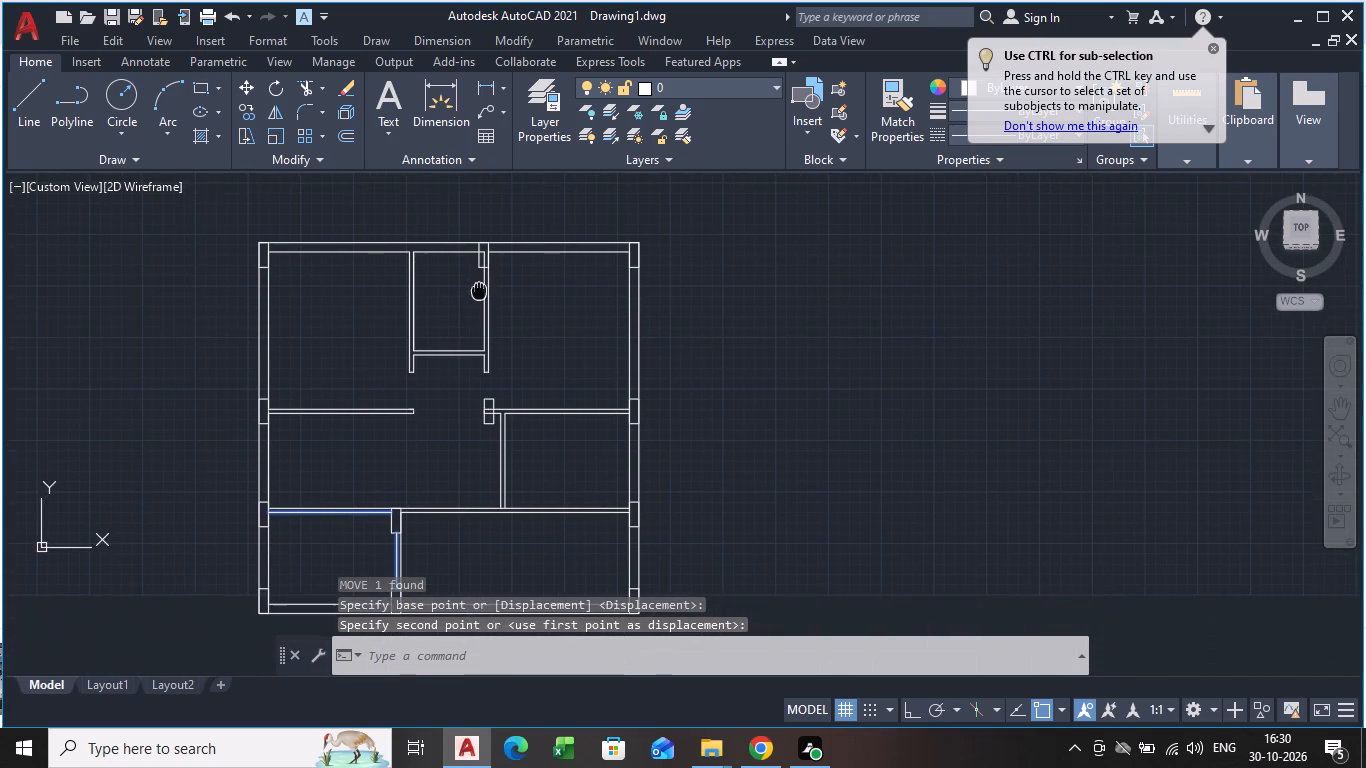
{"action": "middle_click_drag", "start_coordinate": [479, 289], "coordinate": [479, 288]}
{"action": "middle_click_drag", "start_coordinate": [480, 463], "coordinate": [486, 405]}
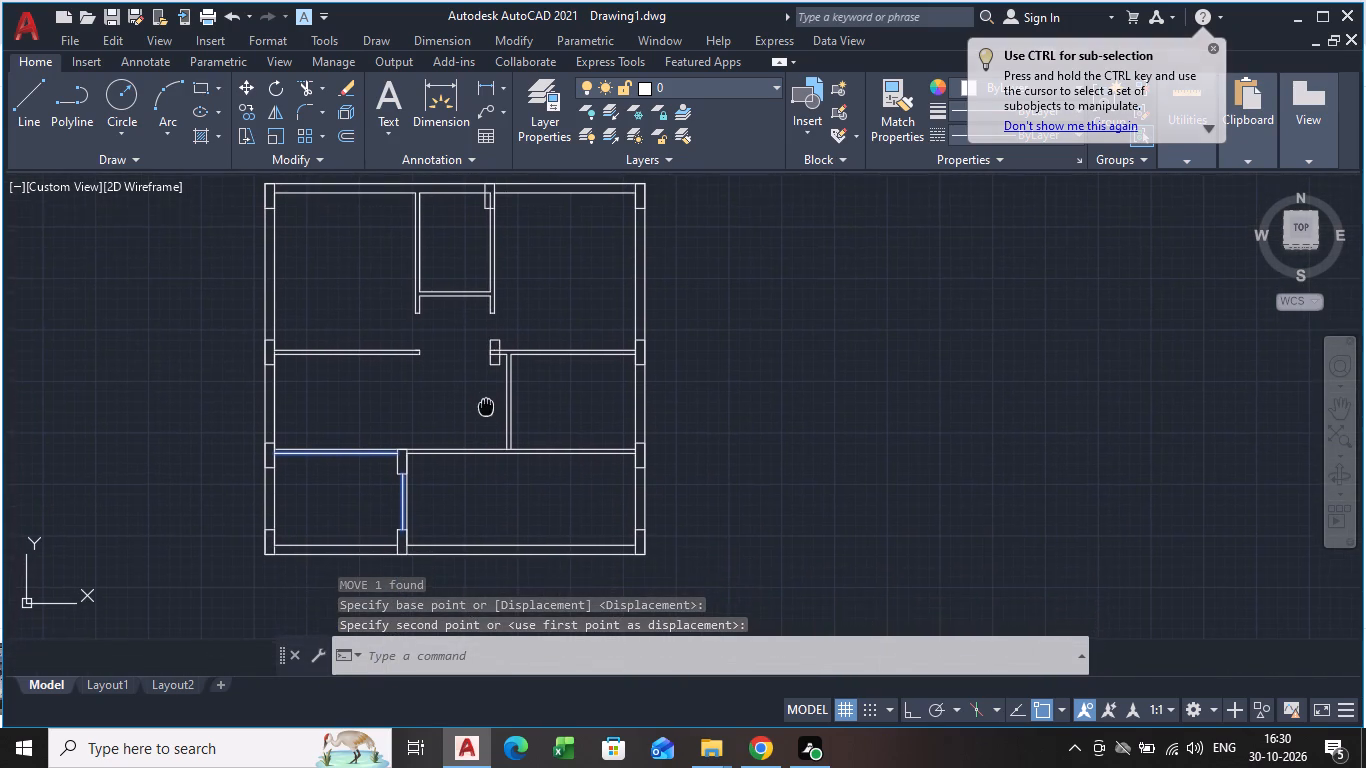
Copy the column on the top outer wall 12'-8" straight down to the free end of the right-hand middle partition.
{"action": "middle_click_drag", "start_coordinate": [486, 405], "coordinate": [487, 403]}
{"action": "key", "text": "Escape"}
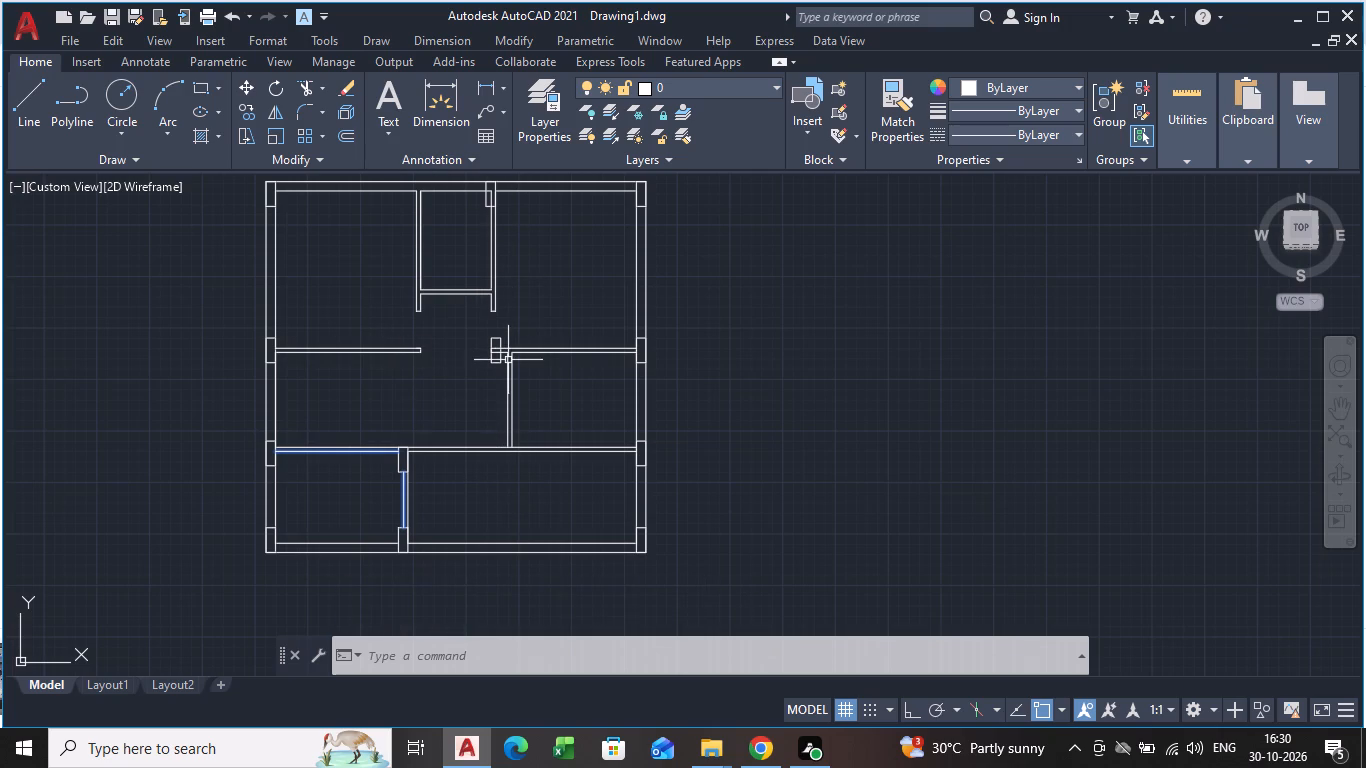
{"action": "middle_click_drag", "start_coordinate": [512, 322], "coordinate": [511, 344]}
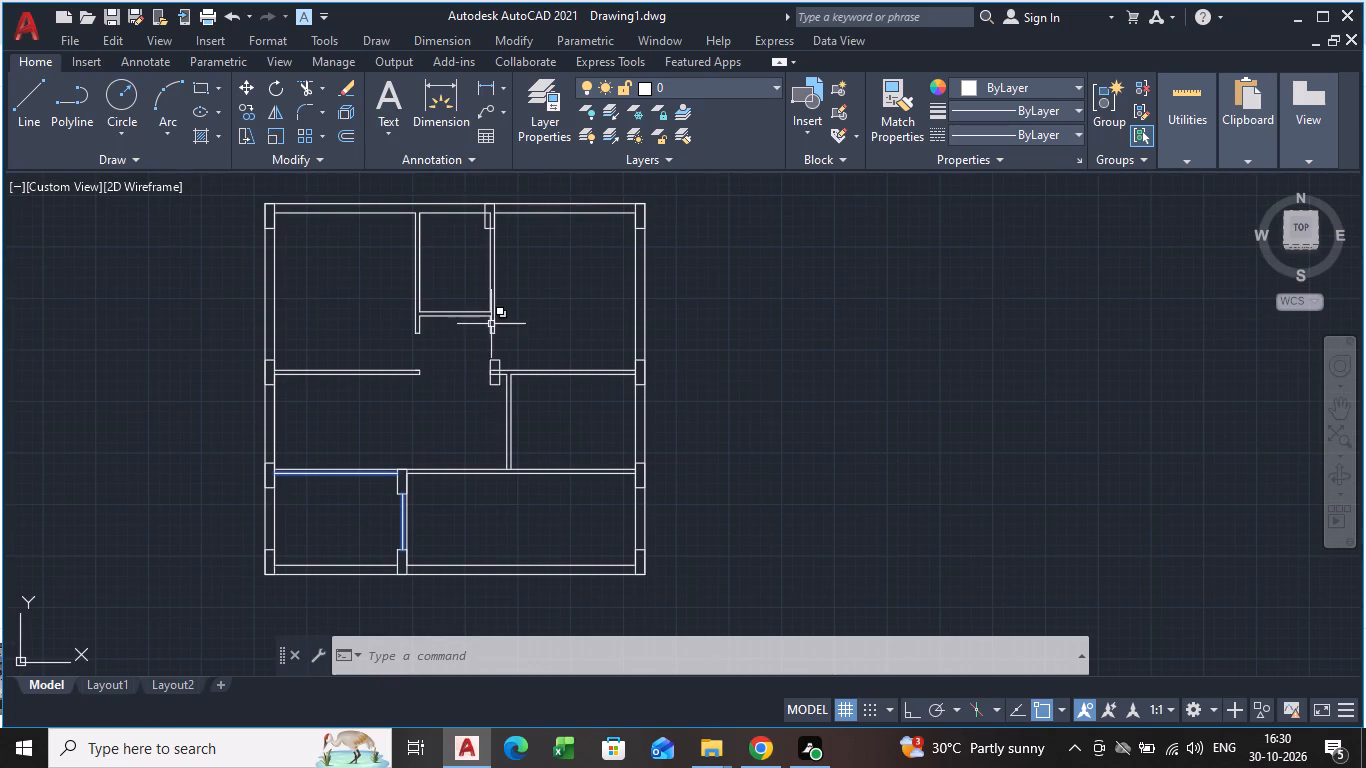
{"action": "scroll", "coordinate": [492, 354], "scroll_direction": "up", "scroll_amount": 1}
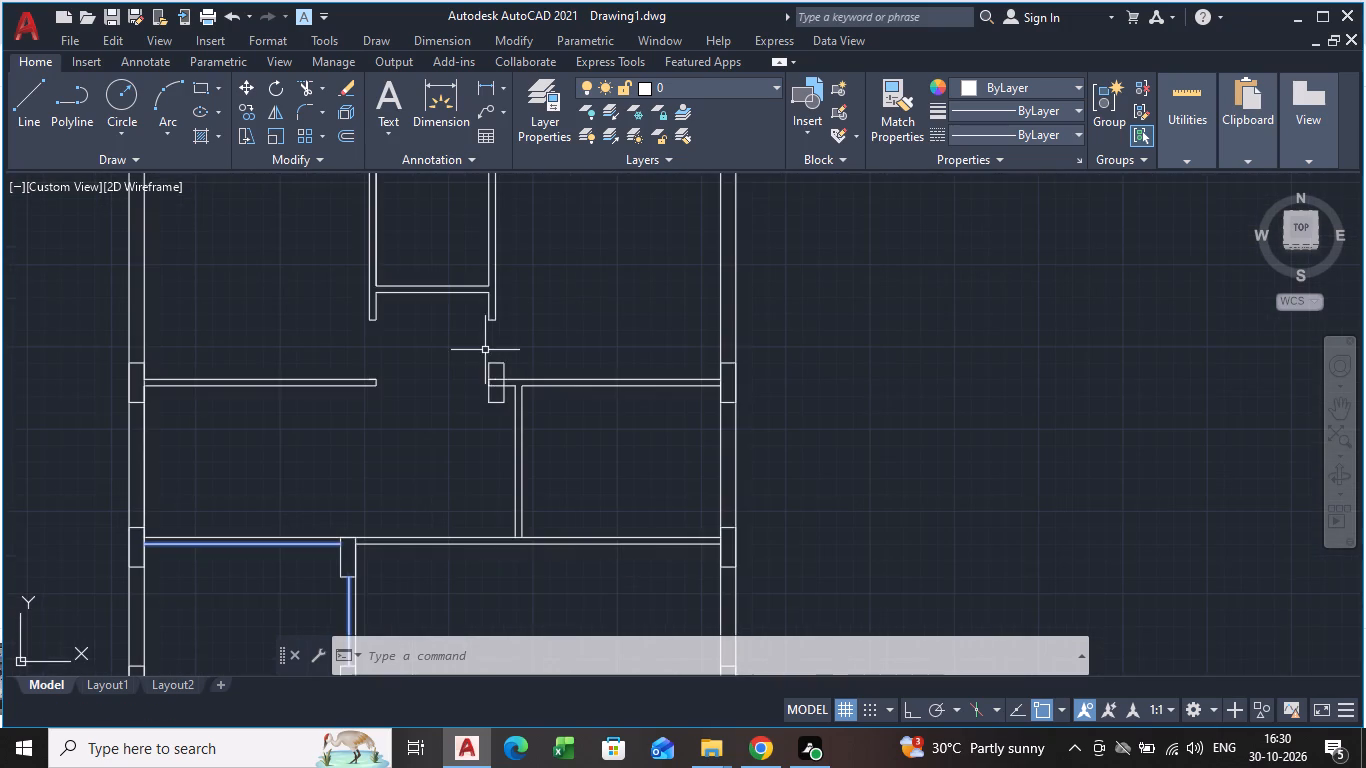
{"action": "middle_click_drag", "start_coordinate": [484, 353], "coordinate": [495, 431]}
{"action": "middle_click_drag", "start_coordinate": [484, 230], "coordinate": [484, 267]}
{"action": "left_click", "coordinate": [479, 217]}
{"action": "left_click", "coordinate": [539, 308]}
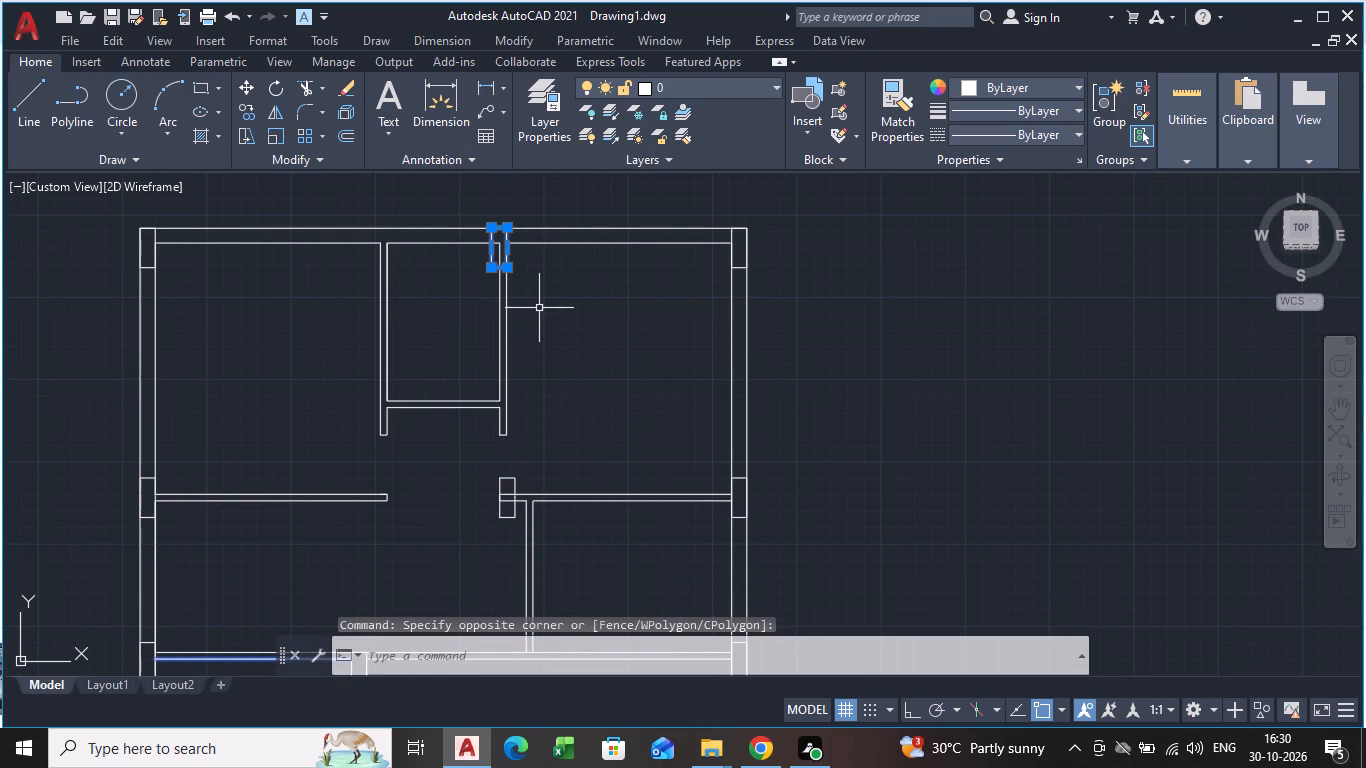
{"action": "key", "text": "m"}
{"action": "key", "text": "BackSpace"}
{"action": "type", "text": "CO"}
{"action": "key", "text": "Return"}
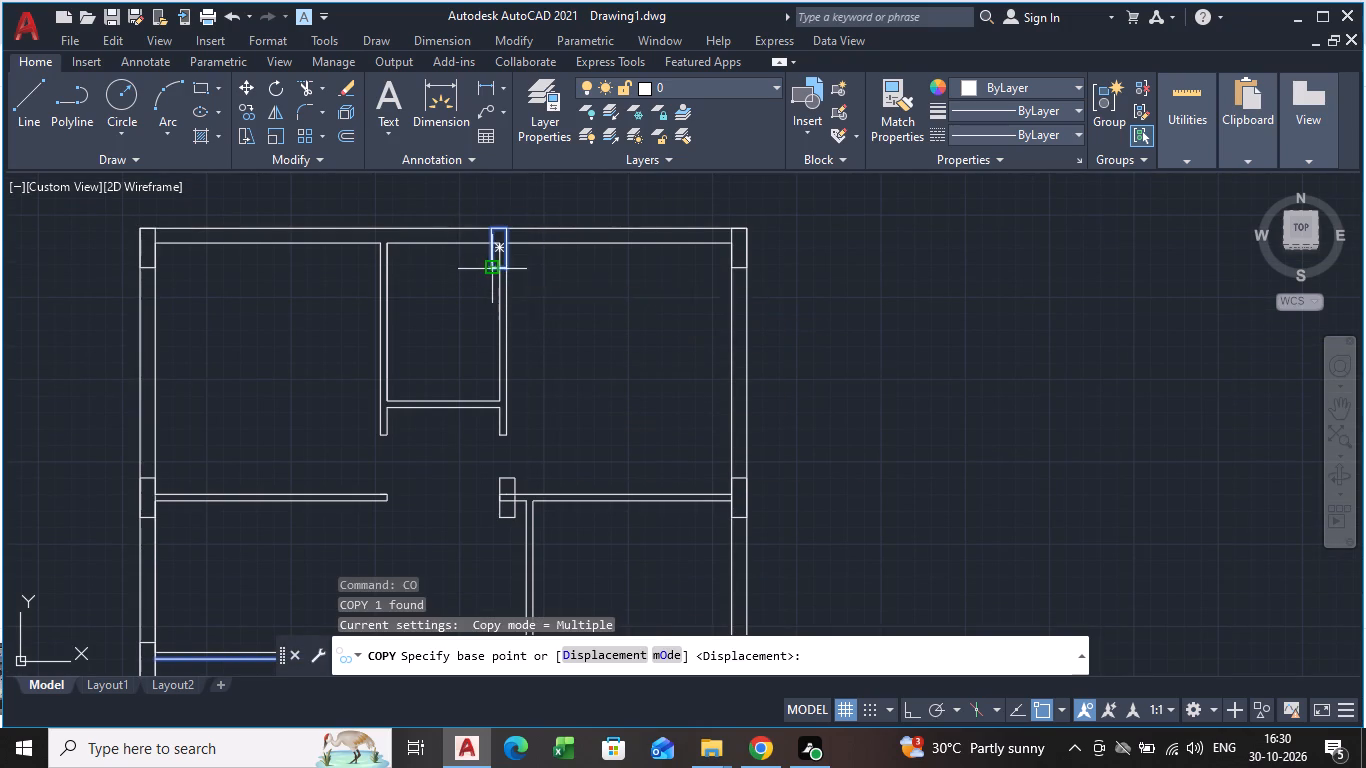
{"action": "left_click", "coordinate": [493, 267]}
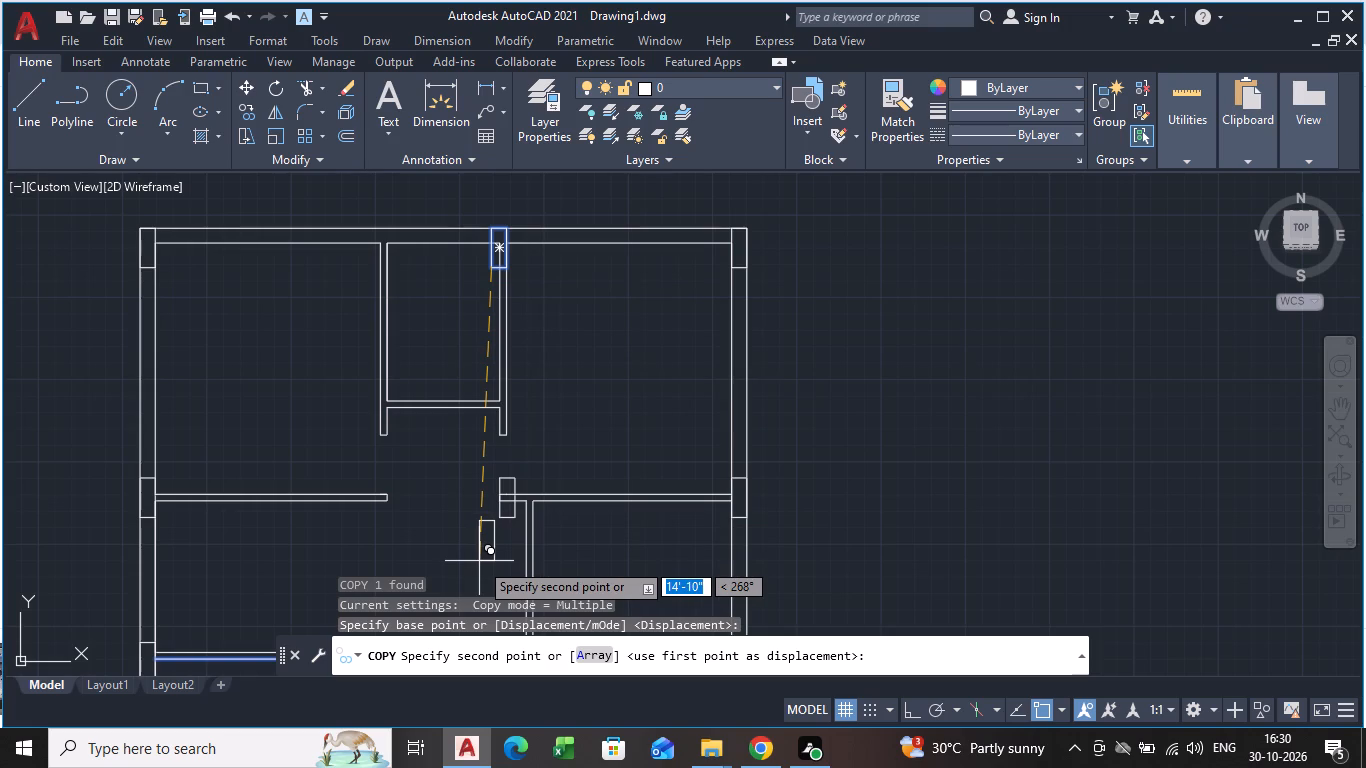
{"action": "key", "text": "ctrl+F8"}
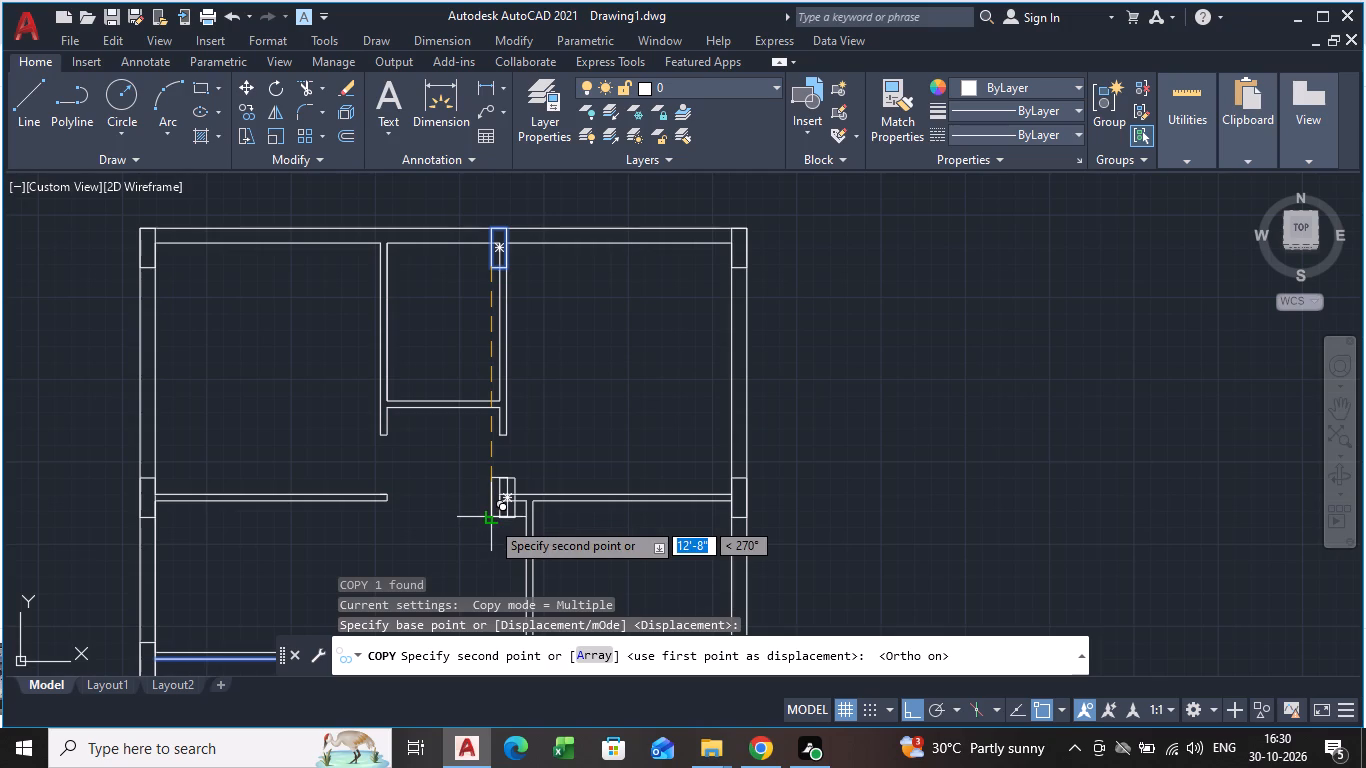
{"action": "scroll", "coordinate": [490, 520], "scroll_direction": "up", "scroll_amount": 3}
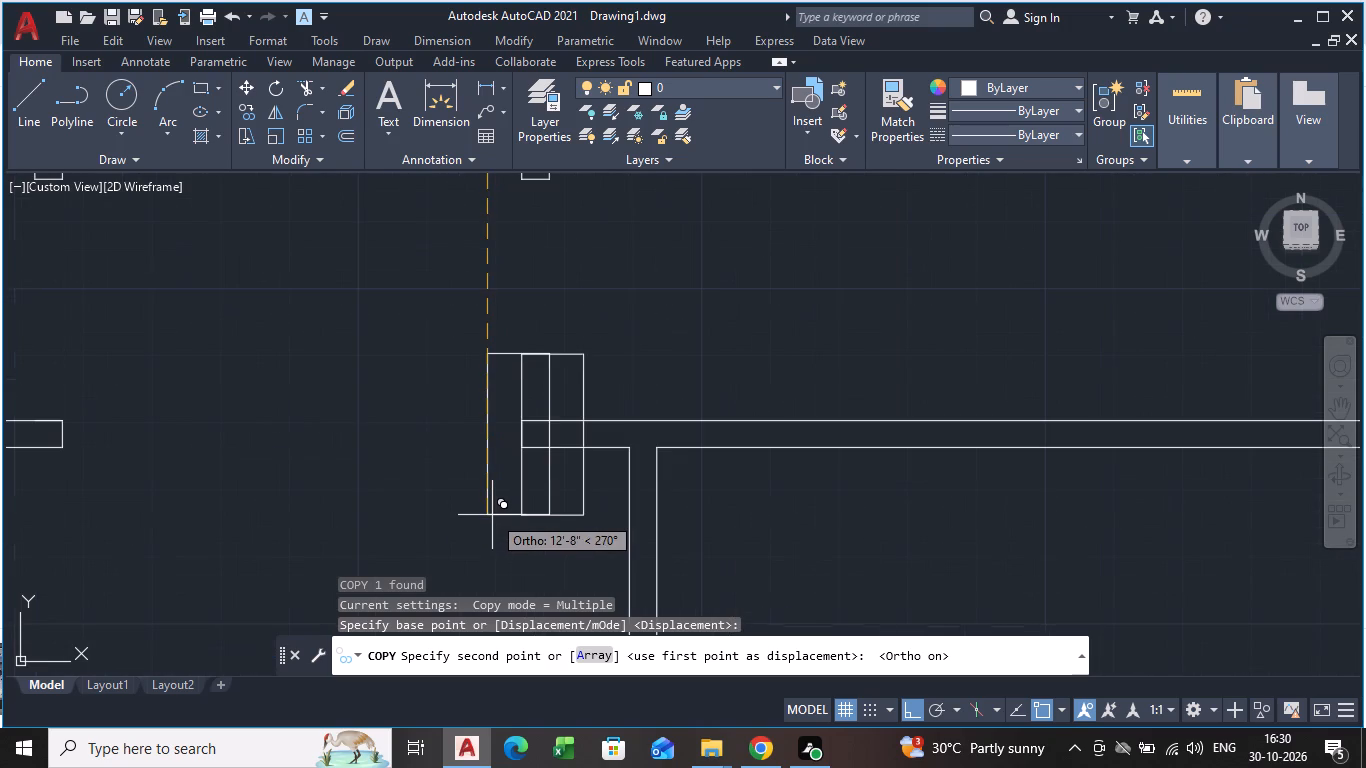
{"action": "left_click", "coordinate": [492, 515]}
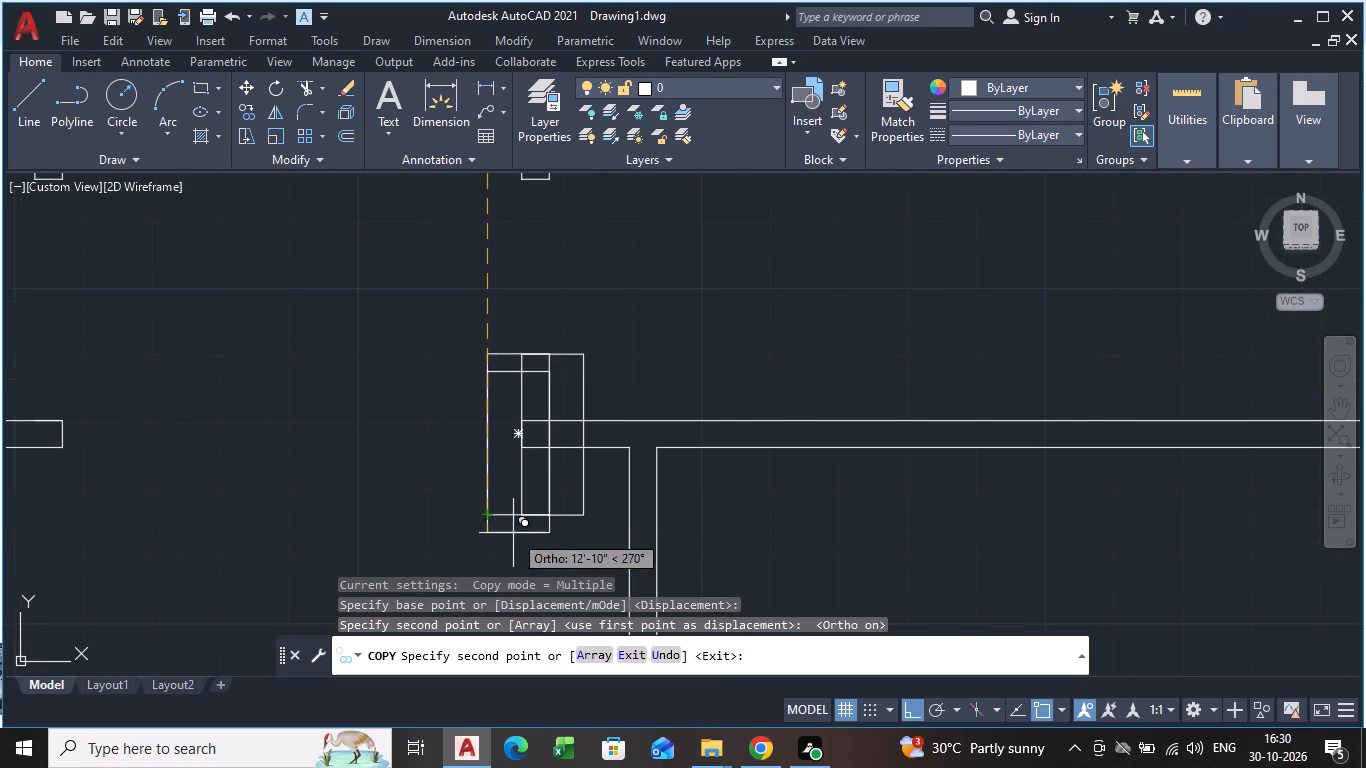
{"action": "key", "text": "space"}
Delete the original column at the right-hand middle partition's free end, keeping the new copy overlapping it.
{"action": "left_click", "coordinate": [585, 416]}
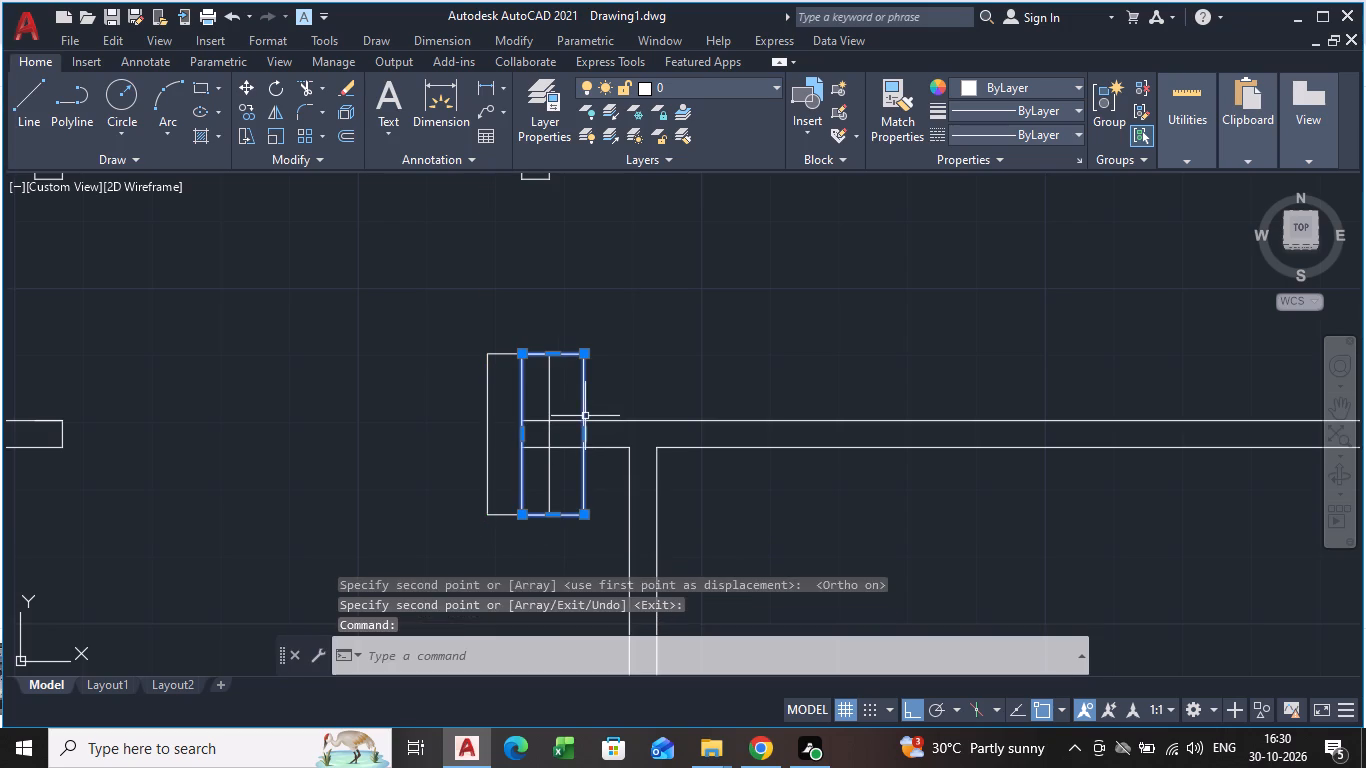
{"action": "key", "text": "Delete"}
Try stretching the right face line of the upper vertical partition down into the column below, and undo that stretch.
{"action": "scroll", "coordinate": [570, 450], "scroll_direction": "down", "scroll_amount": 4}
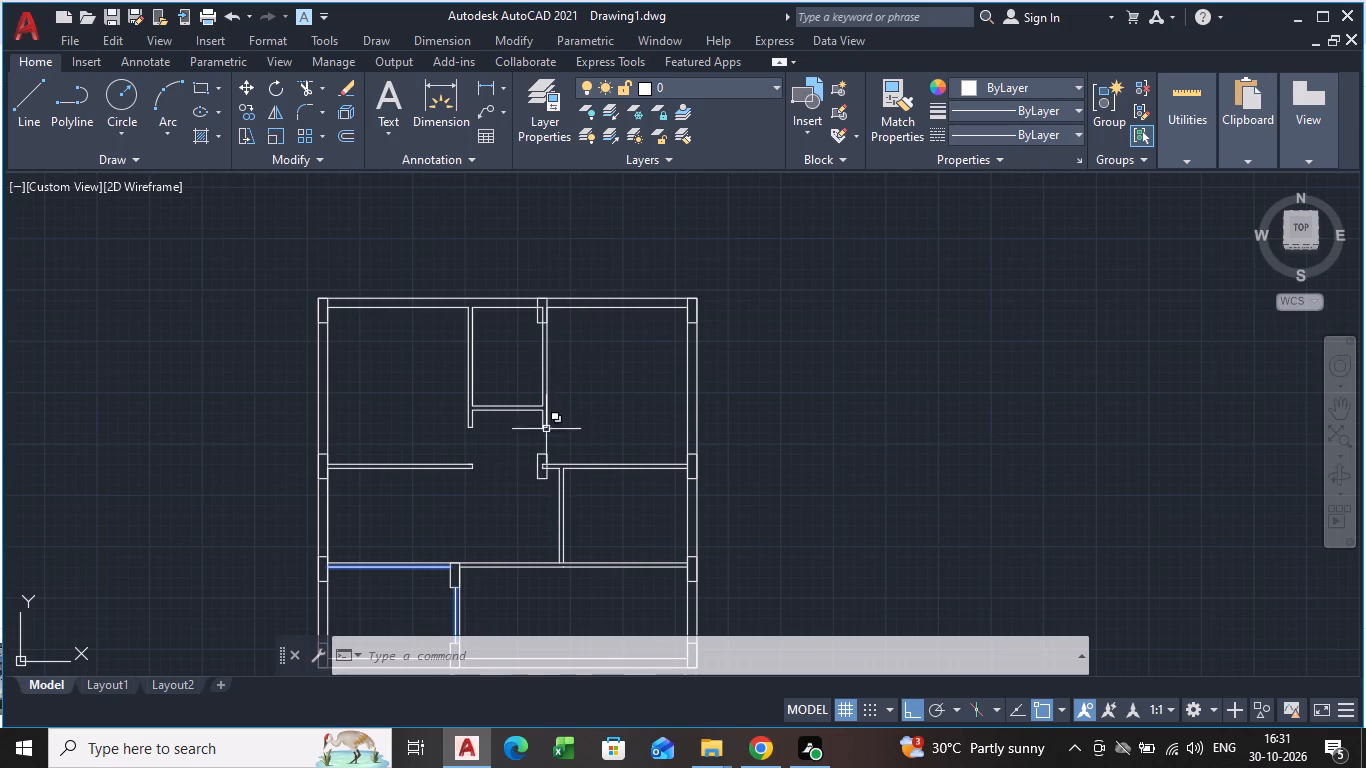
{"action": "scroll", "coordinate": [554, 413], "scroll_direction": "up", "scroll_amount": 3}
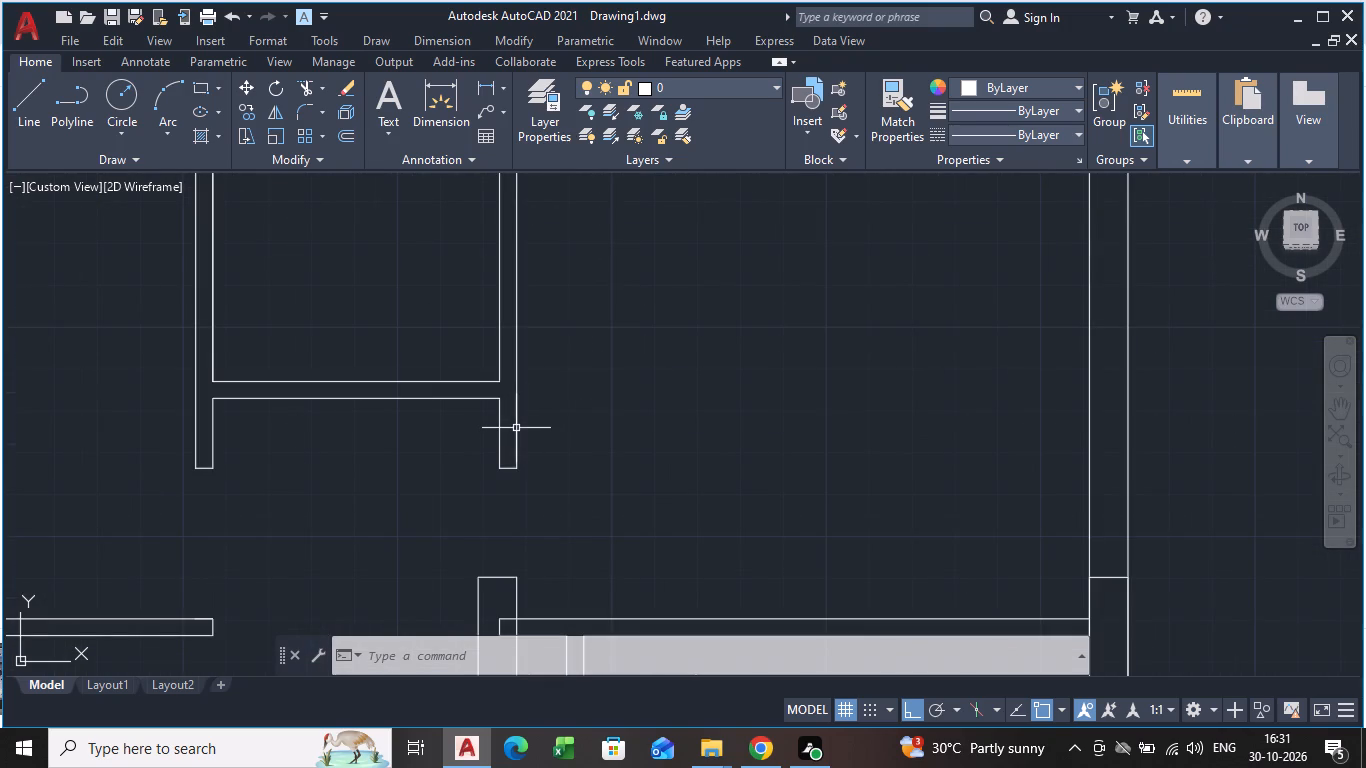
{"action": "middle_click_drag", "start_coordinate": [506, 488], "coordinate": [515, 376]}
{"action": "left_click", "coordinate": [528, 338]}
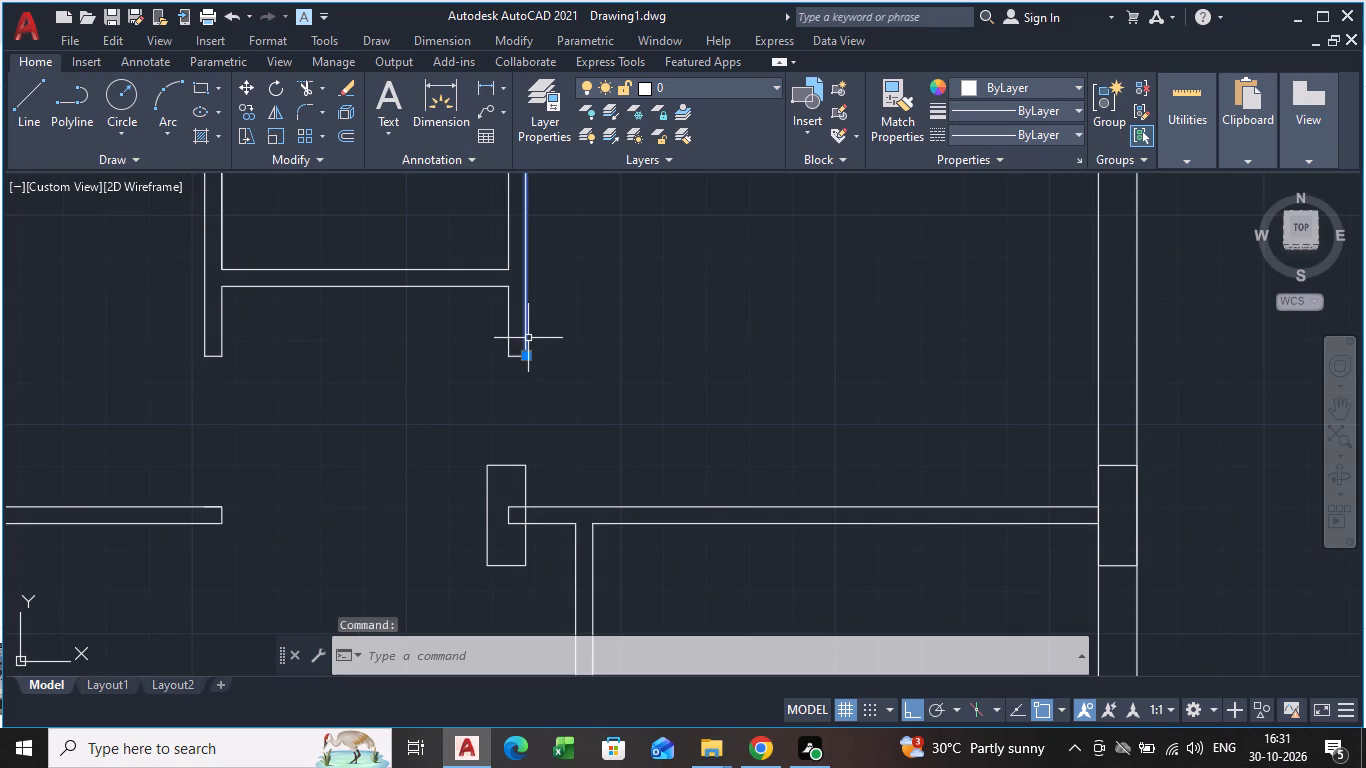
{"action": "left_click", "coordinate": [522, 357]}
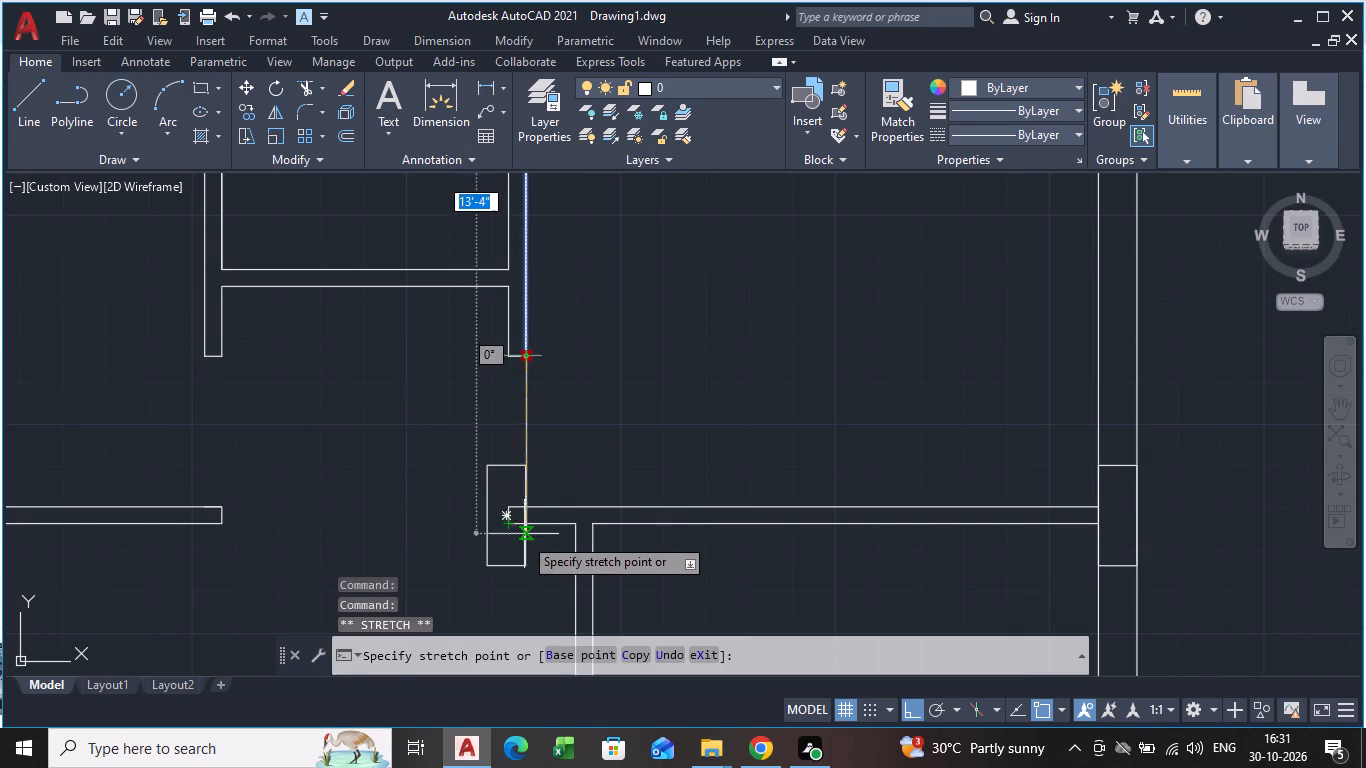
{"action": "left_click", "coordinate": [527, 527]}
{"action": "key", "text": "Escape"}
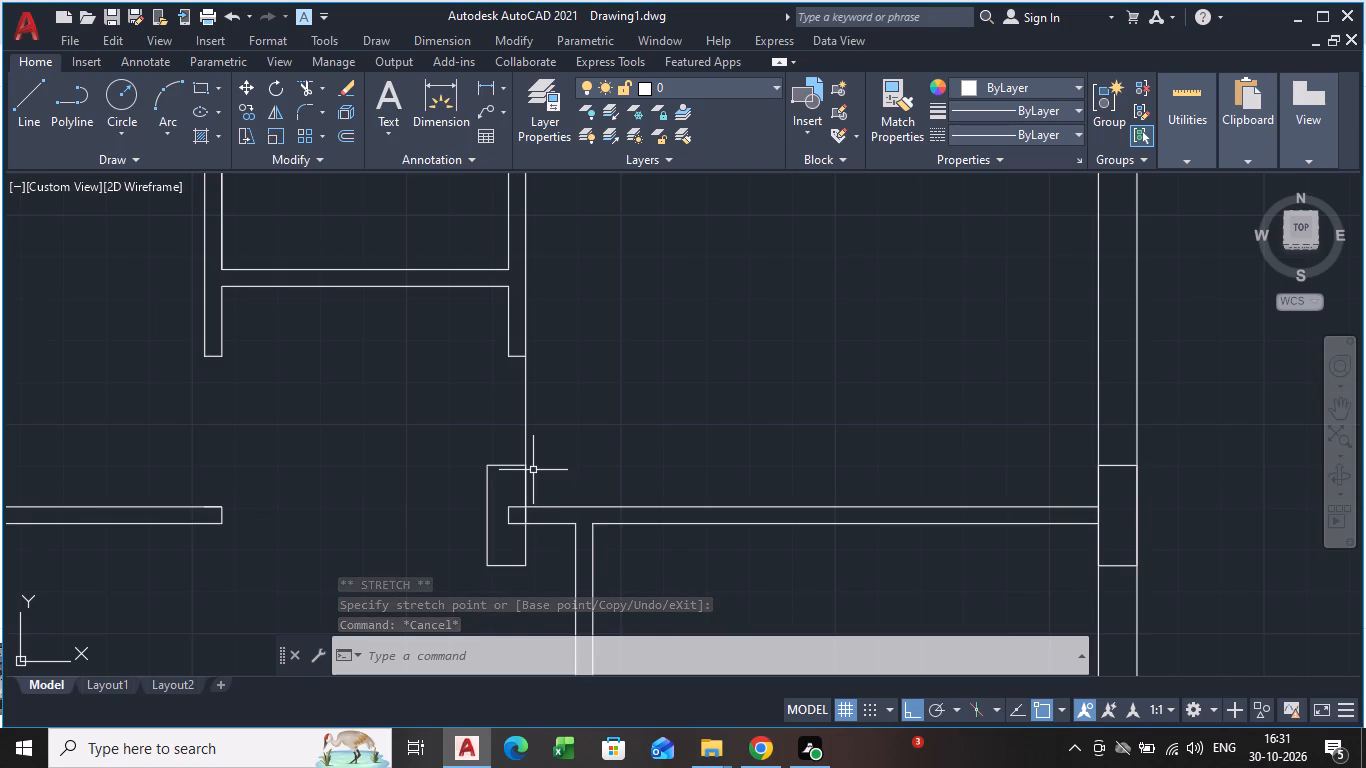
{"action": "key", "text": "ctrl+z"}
Trim the right-hand middle partition's two lines and end cap running inside the column at its free end.
{"action": "type", "text": "RE"}
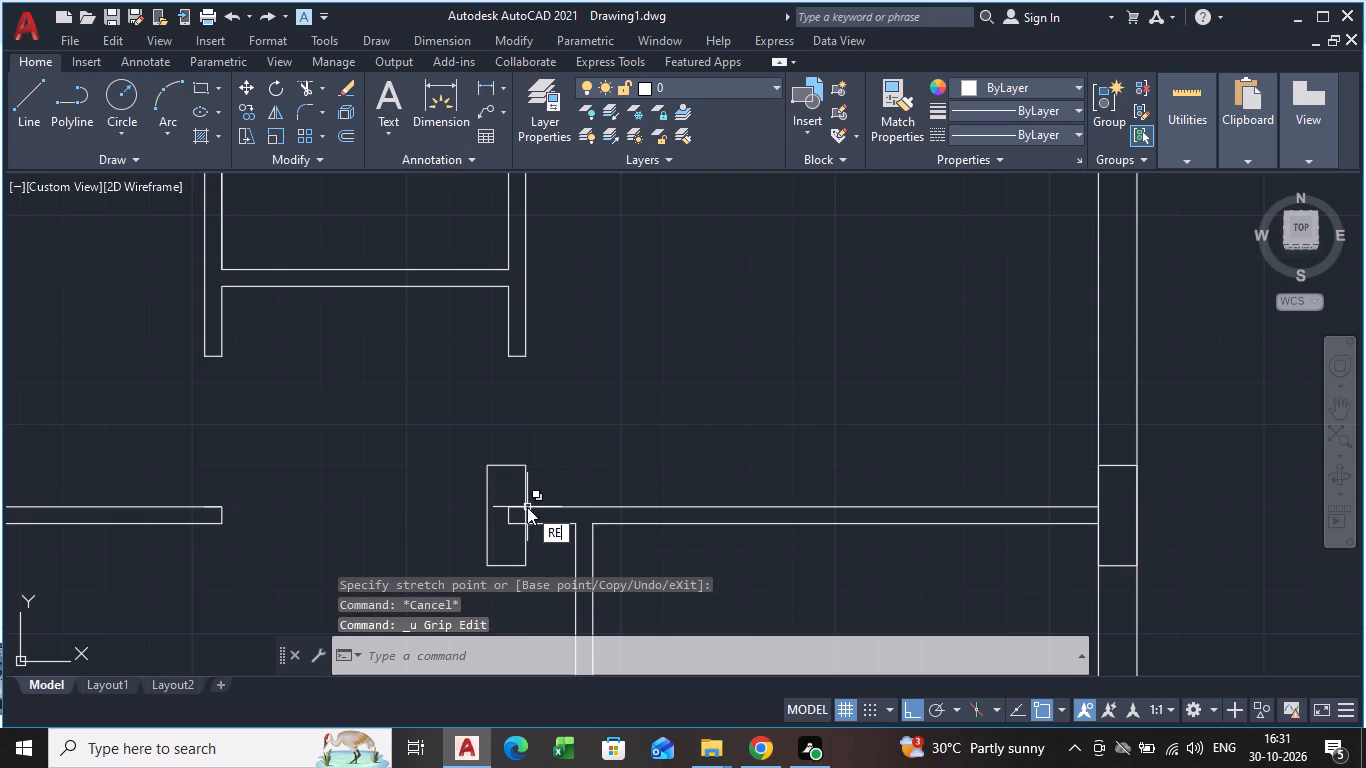
{"action": "key", "text": "BackSpace"}
{"action": "key", "text": "BackSpace"}
{"action": "type", "text": "TR"}
{"action": "key", "text": "Return"}
{"action": "key", "text": "Return"}
{"action": "left_click_drag", "start_coordinate": [516, 498], "coordinate": [523, 537]}
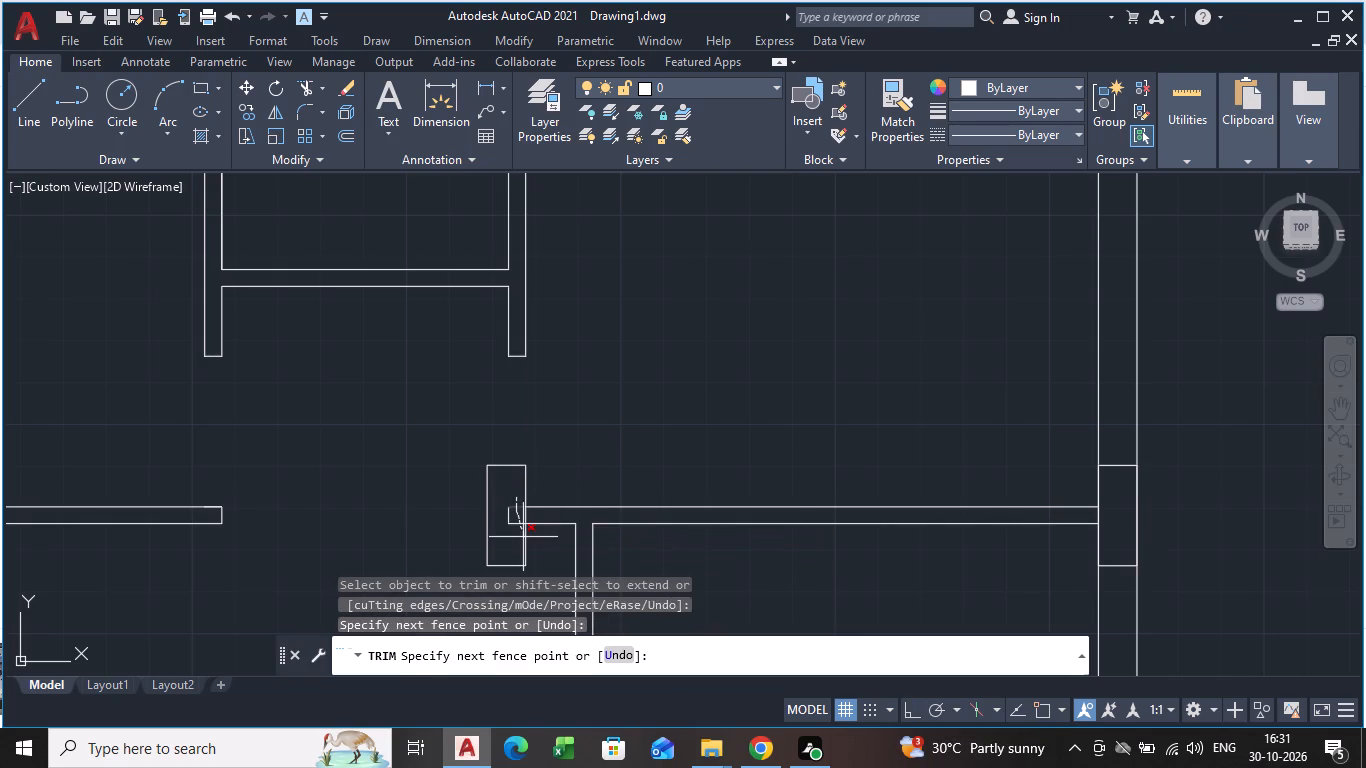
{"action": "left_click_drag", "start_coordinate": [523, 537], "coordinate": [523, 538]}
{"action": "left_click_drag", "start_coordinate": [508, 513], "coordinate": [508, 522]}
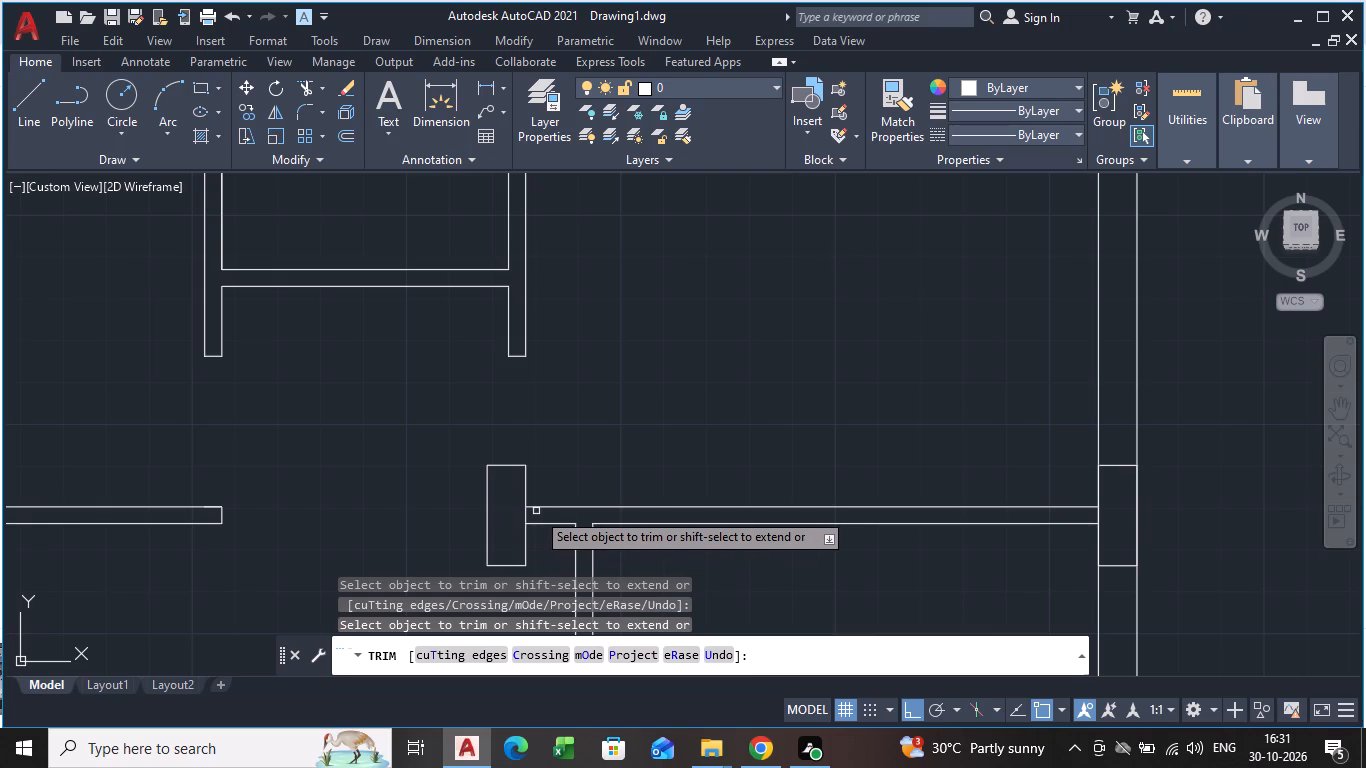
{"action": "key", "text": "Escape"}
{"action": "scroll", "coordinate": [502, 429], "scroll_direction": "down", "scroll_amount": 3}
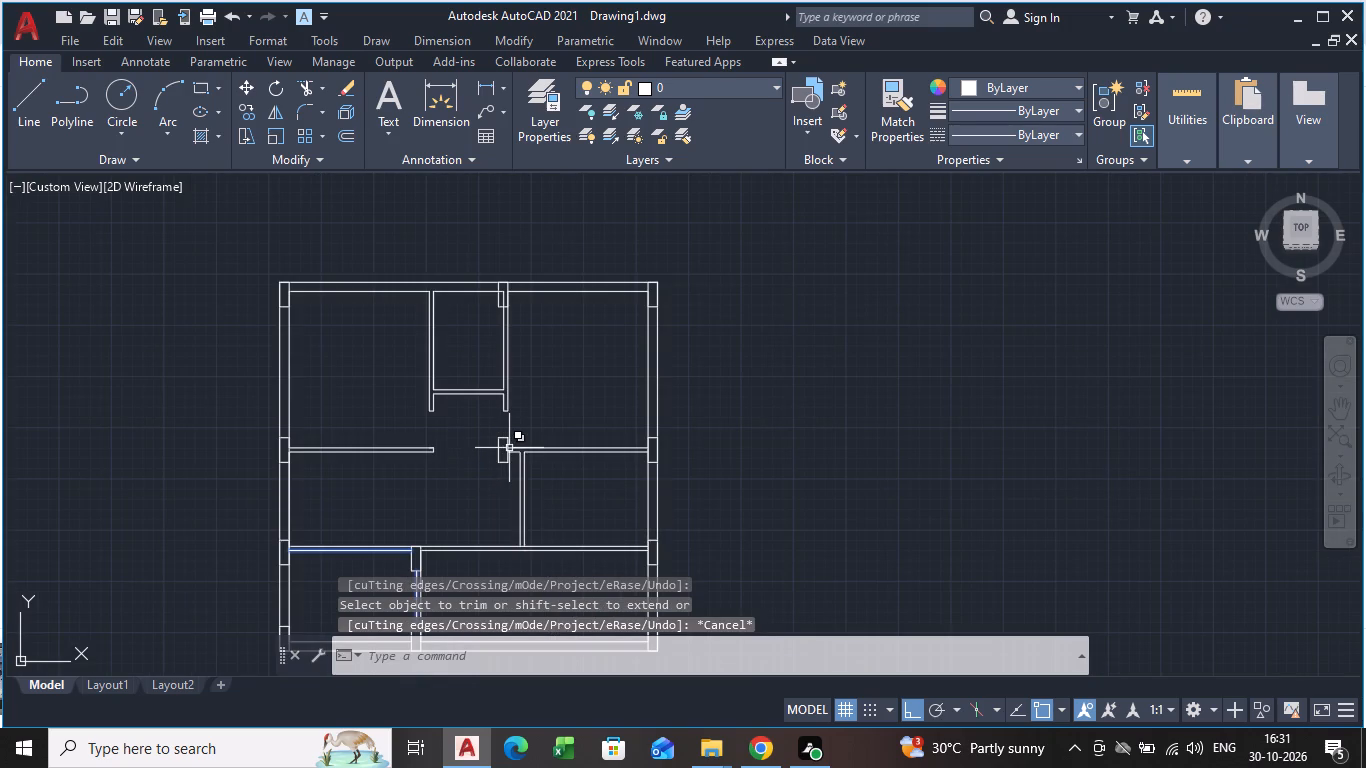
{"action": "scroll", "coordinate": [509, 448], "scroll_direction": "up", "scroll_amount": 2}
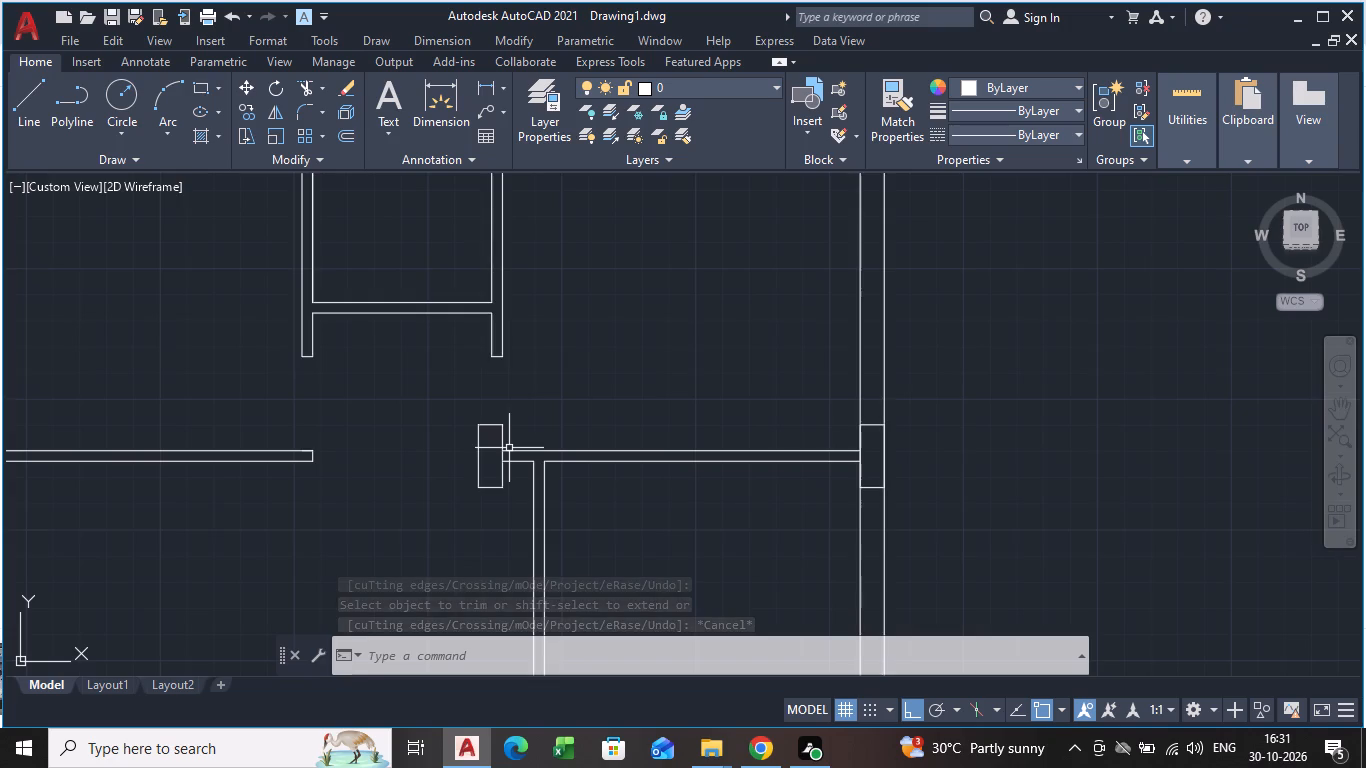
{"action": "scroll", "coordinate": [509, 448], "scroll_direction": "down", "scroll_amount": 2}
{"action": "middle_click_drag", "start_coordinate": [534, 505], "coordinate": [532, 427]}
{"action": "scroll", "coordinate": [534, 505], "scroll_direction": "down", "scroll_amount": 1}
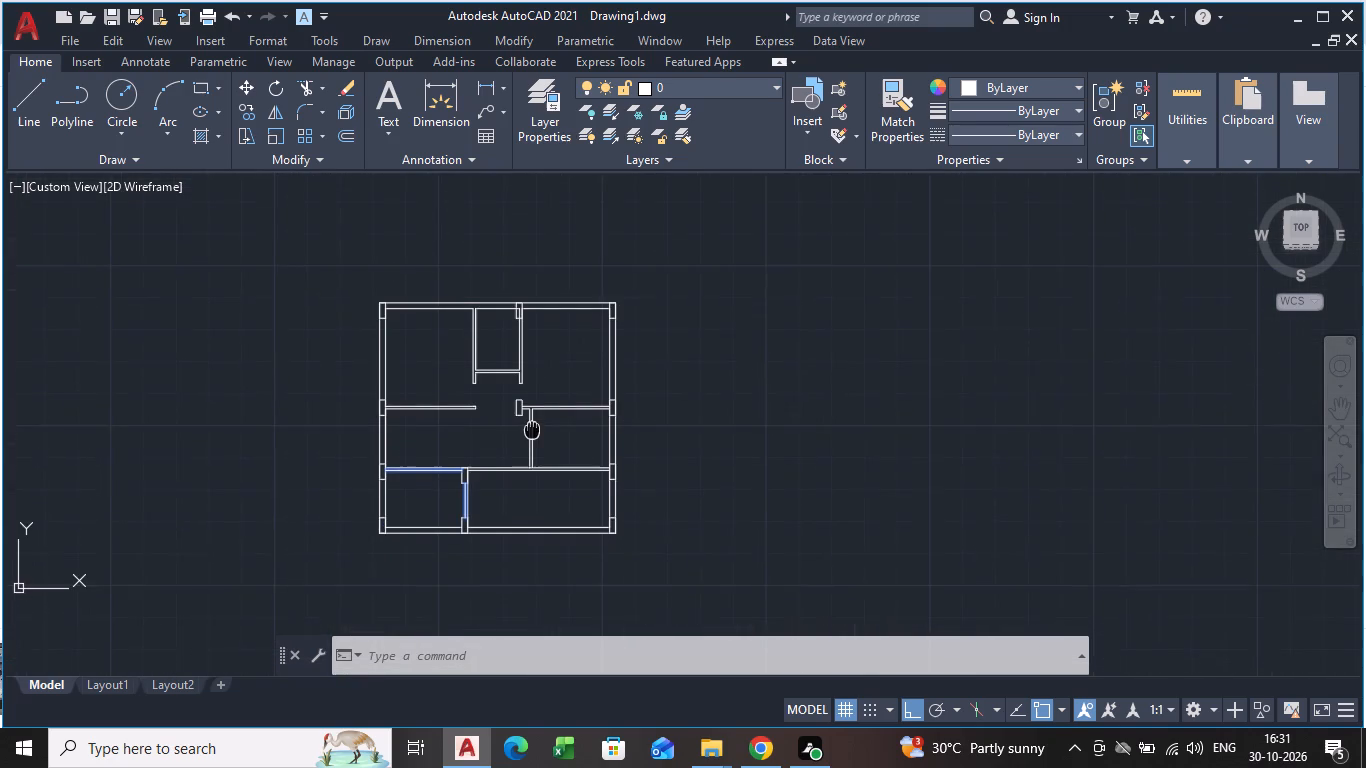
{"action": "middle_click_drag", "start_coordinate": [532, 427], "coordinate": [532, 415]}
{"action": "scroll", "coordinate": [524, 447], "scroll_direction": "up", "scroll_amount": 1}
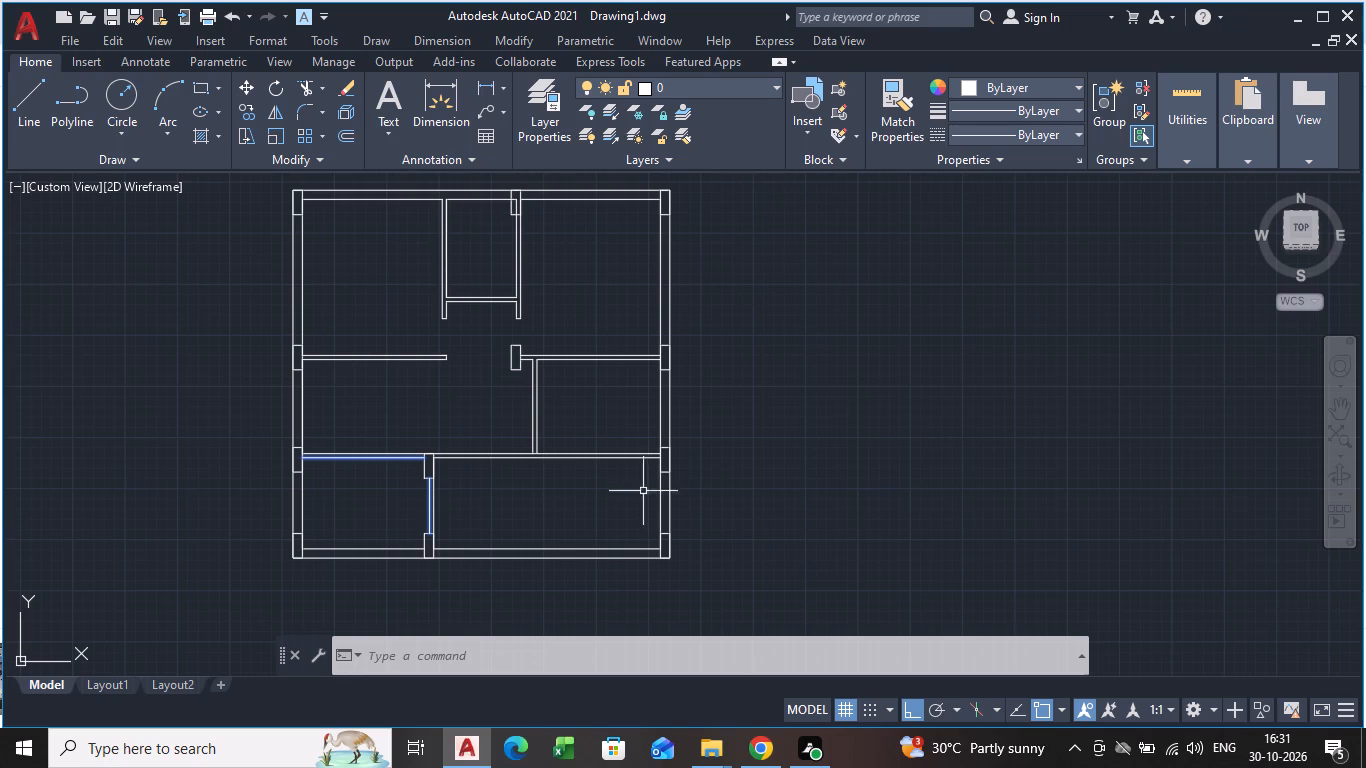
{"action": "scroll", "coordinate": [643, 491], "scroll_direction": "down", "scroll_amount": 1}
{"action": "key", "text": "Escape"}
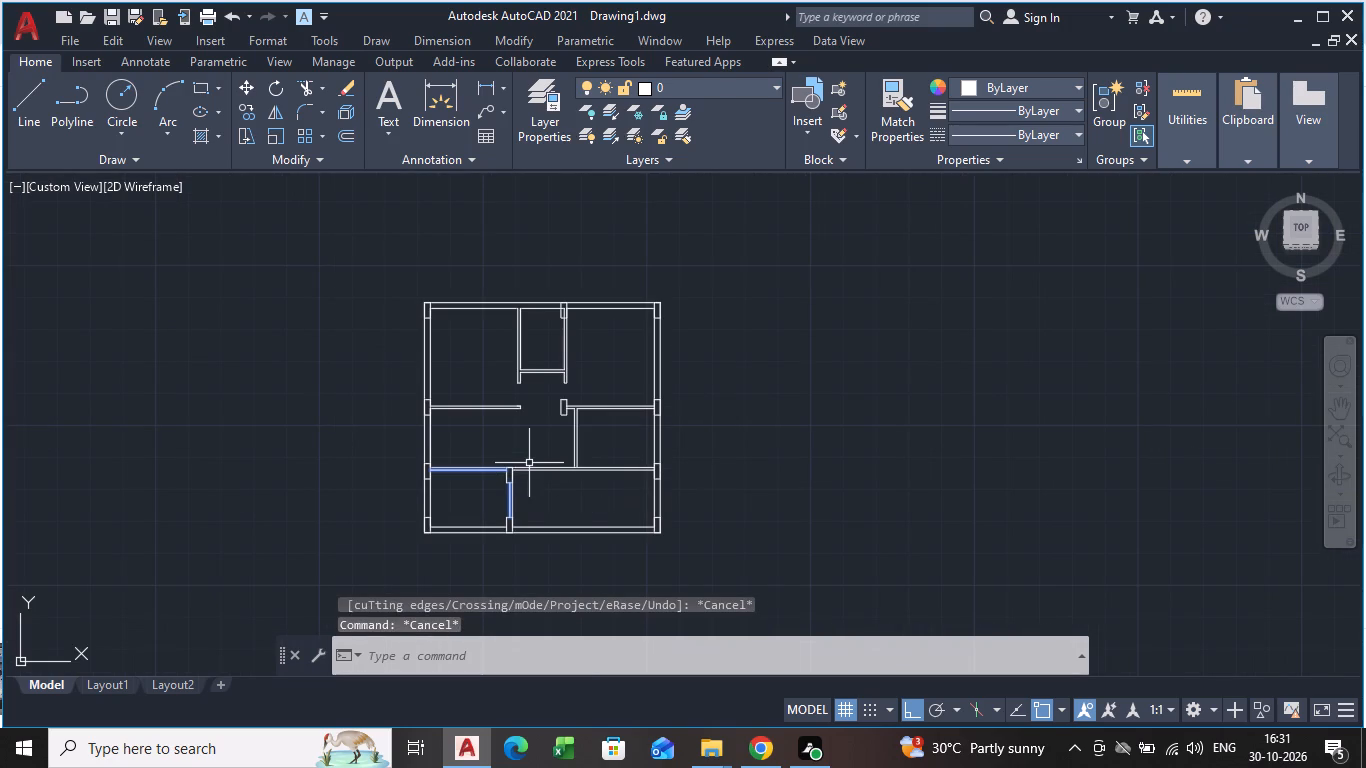
Draw a 4" line across the bottom rooms' vertical partition at the lower edge of its upper column.
{"action": "scroll", "coordinate": [493, 502], "scroll_direction": "up", "scroll_amount": 1}
{"action": "middle_click_drag", "start_coordinate": [495, 512], "coordinate": [512, 455]}
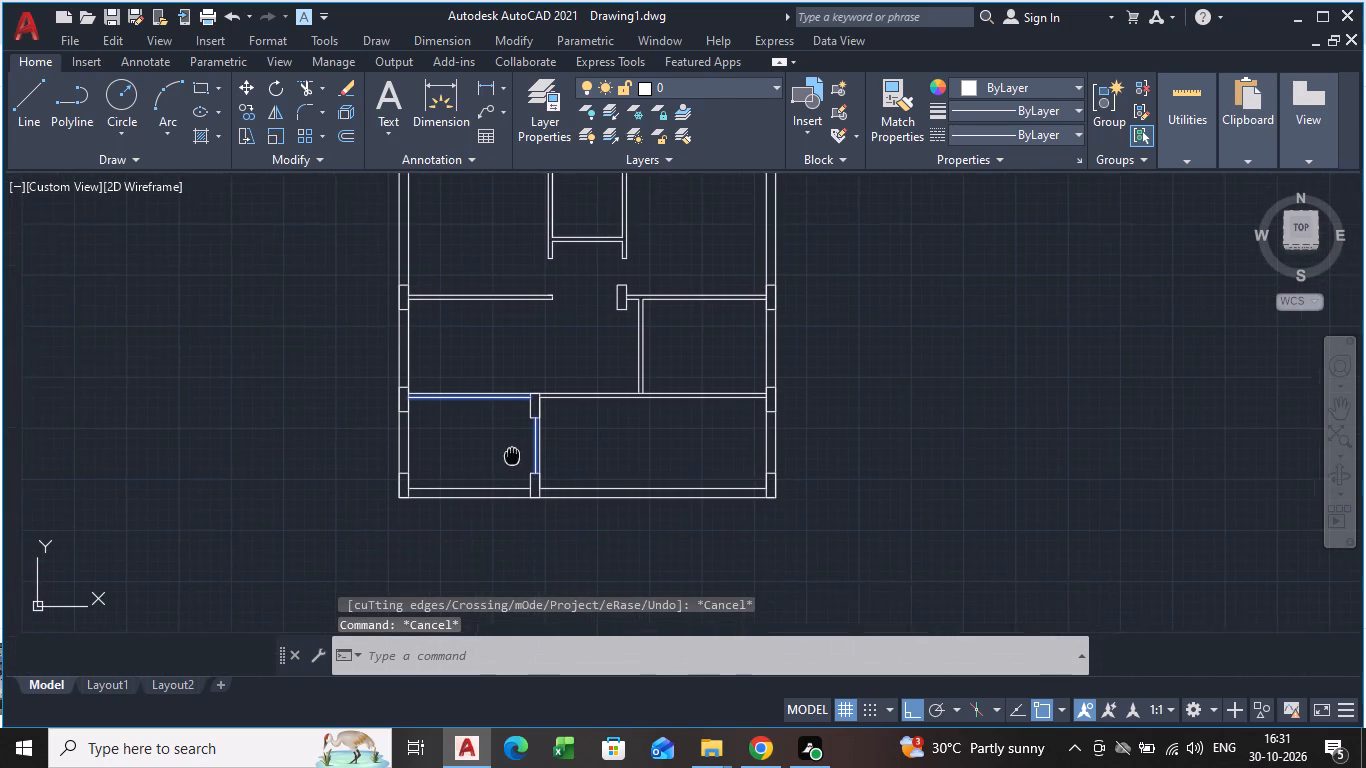
{"action": "middle_click_drag", "start_coordinate": [512, 455], "coordinate": [515, 453]}
{"action": "scroll", "coordinate": [540, 440], "scroll_direction": "up", "scroll_amount": 4}
{"action": "key", "text": "l"}
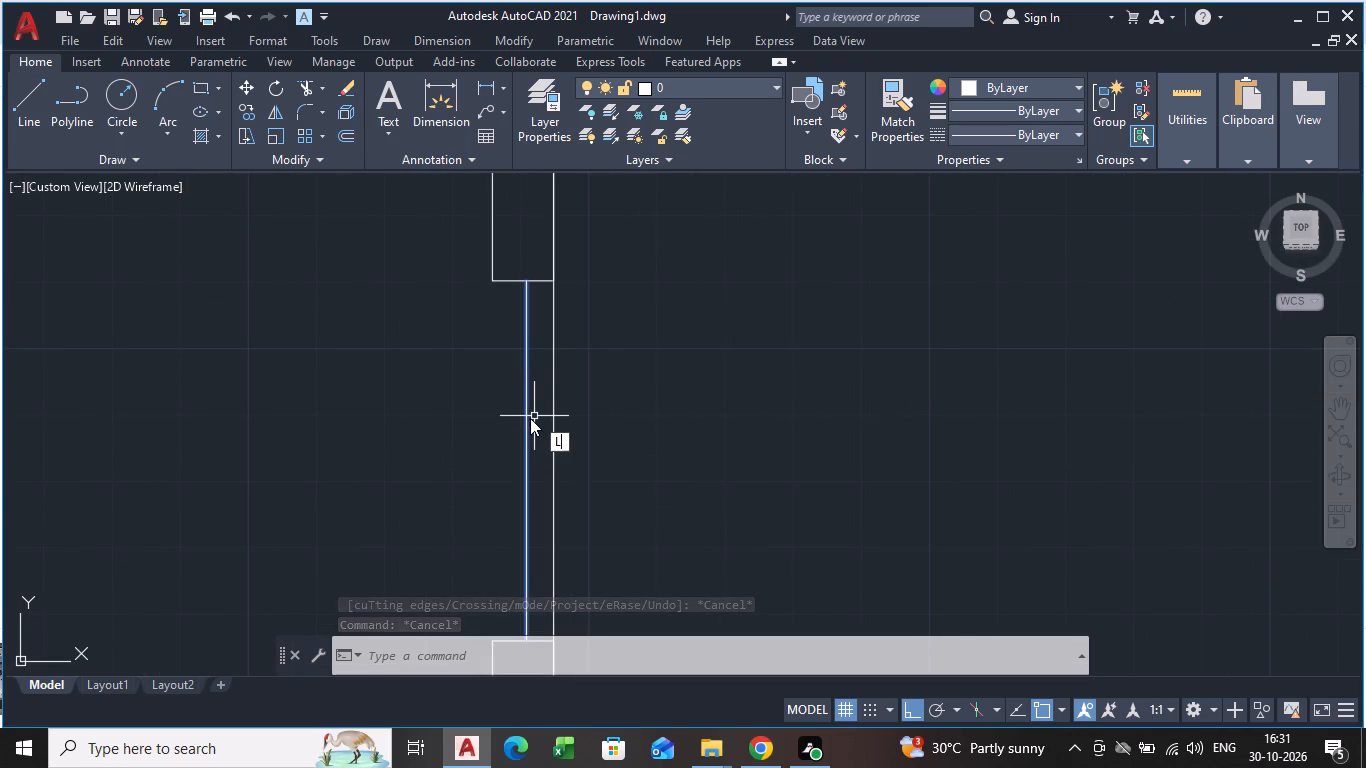
{"action": "key", "text": "Return"}
{"action": "scroll", "coordinate": [536, 508], "scroll_direction": "down", "scroll_amount": 2}
{"action": "middle_click_drag", "start_coordinate": [536, 504], "coordinate": [547, 437]}
{"action": "scroll", "coordinate": [546, 490], "scroll_direction": "up", "scroll_amount": 1}
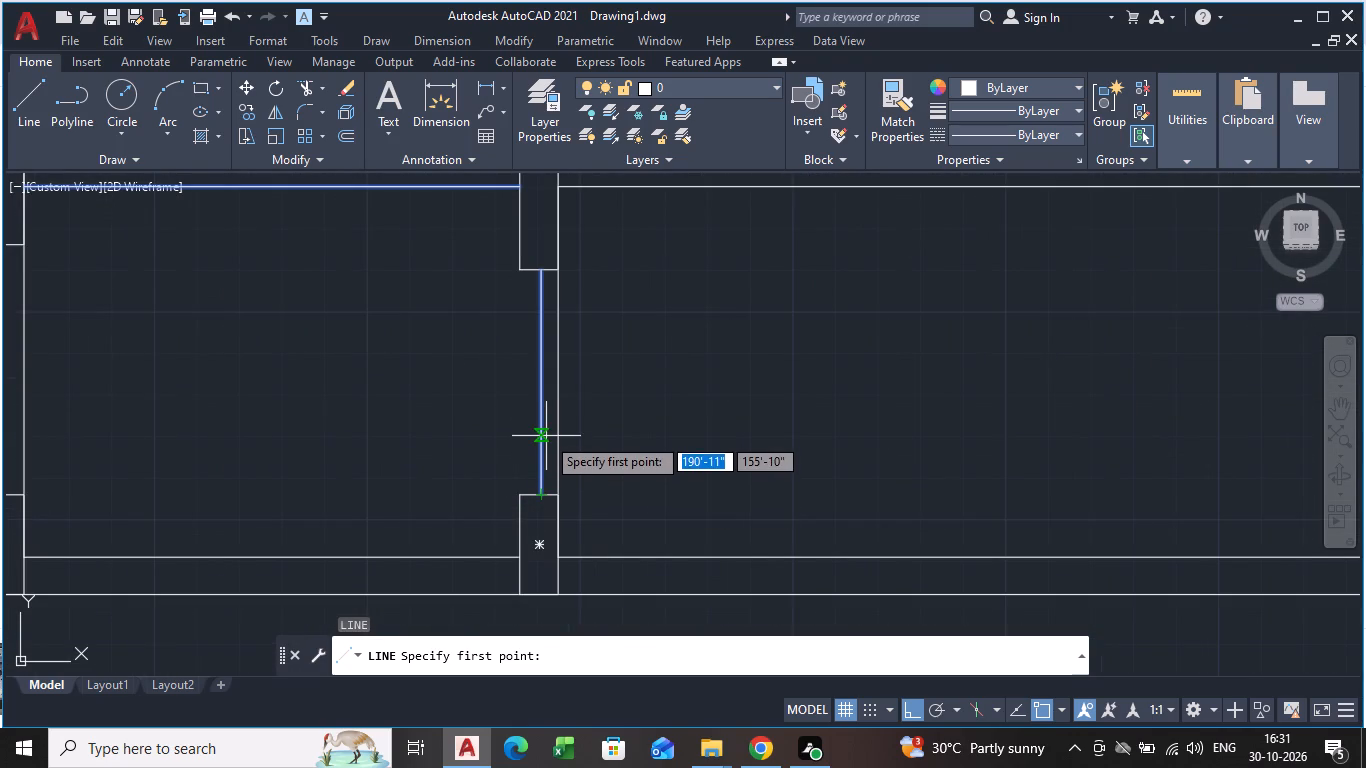
{"action": "scroll", "coordinate": [542, 277], "scroll_direction": "up", "scroll_amount": 2}
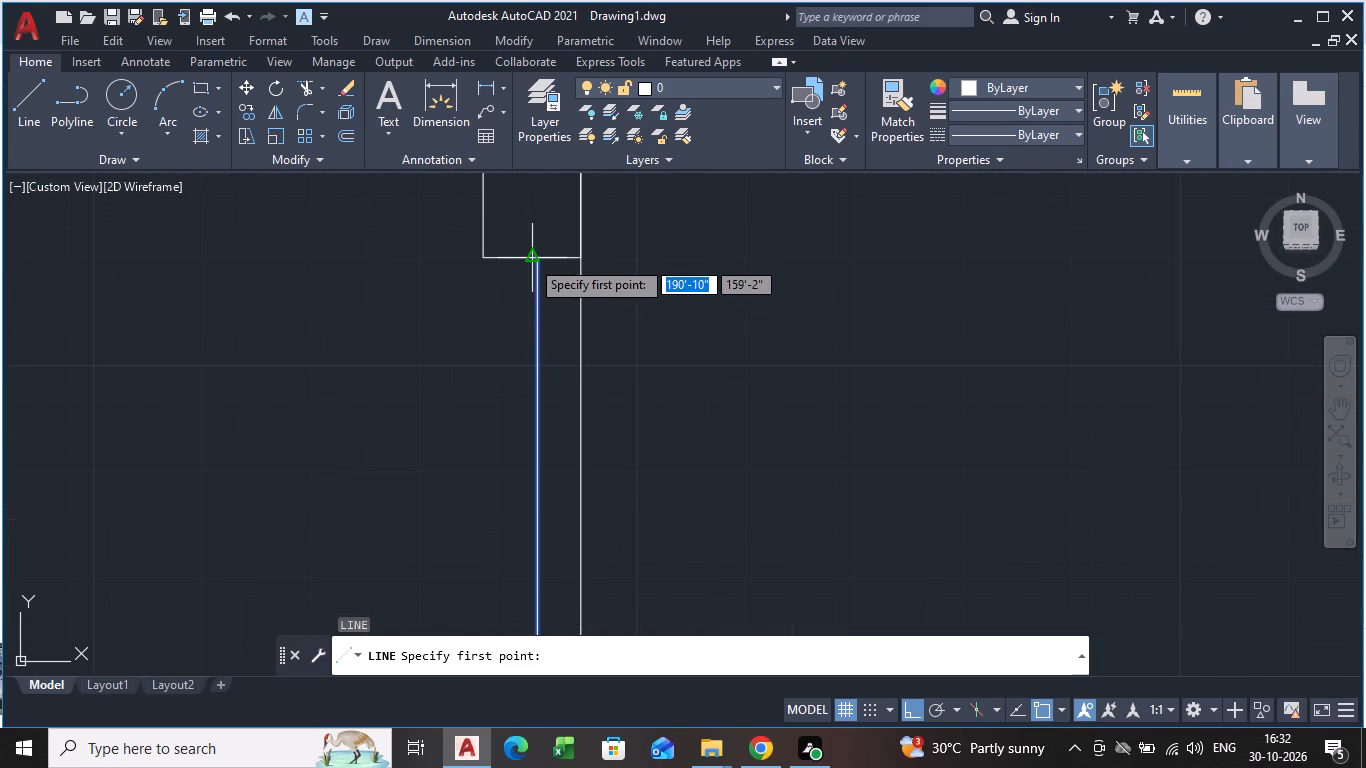
{"action": "left_click", "coordinate": [543, 260]}
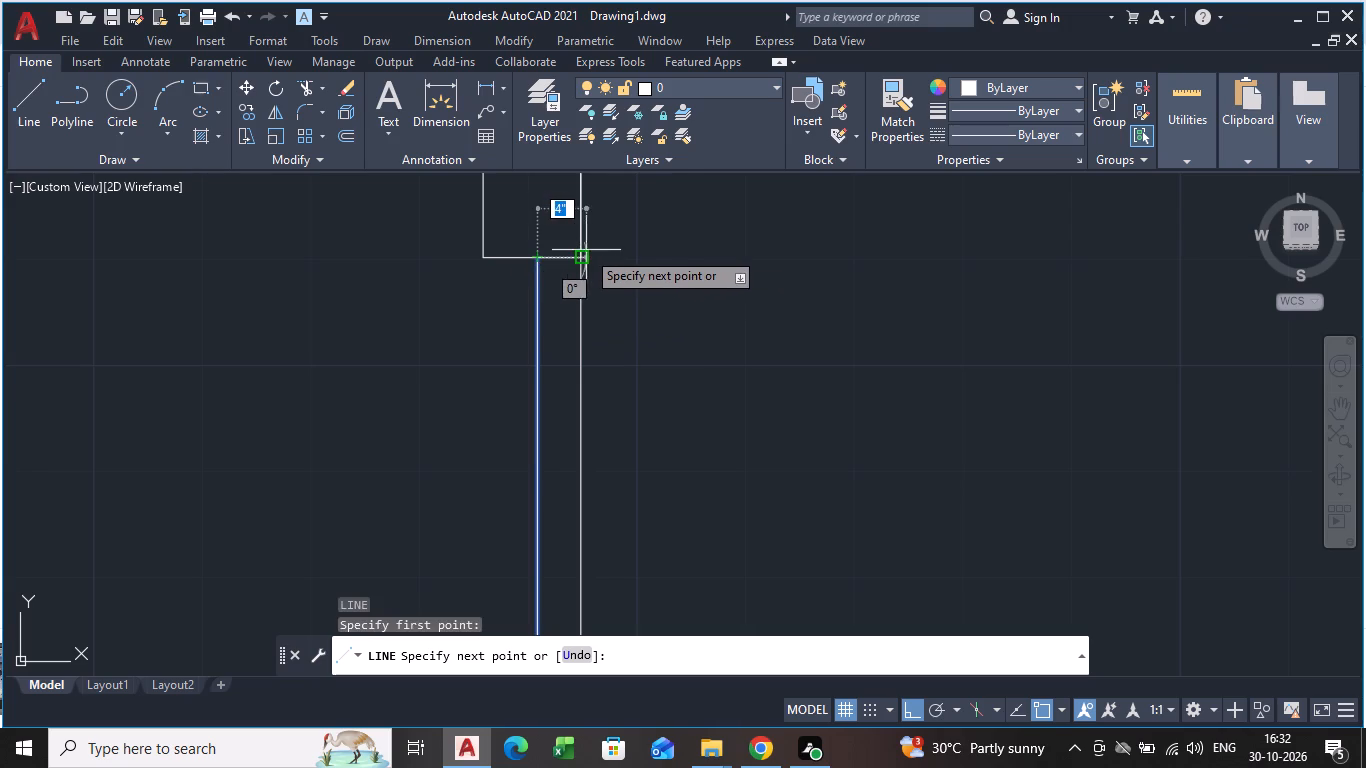
{"action": "left_click", "coordinate": [577, 257]}
{"action": "key", "text": "space"}
Offset the 4" line across the bottom rooms' vertical partition 3' downward to mark the other side of the door opening.
{"action": "left_click", "coordinate": [561, 259]}
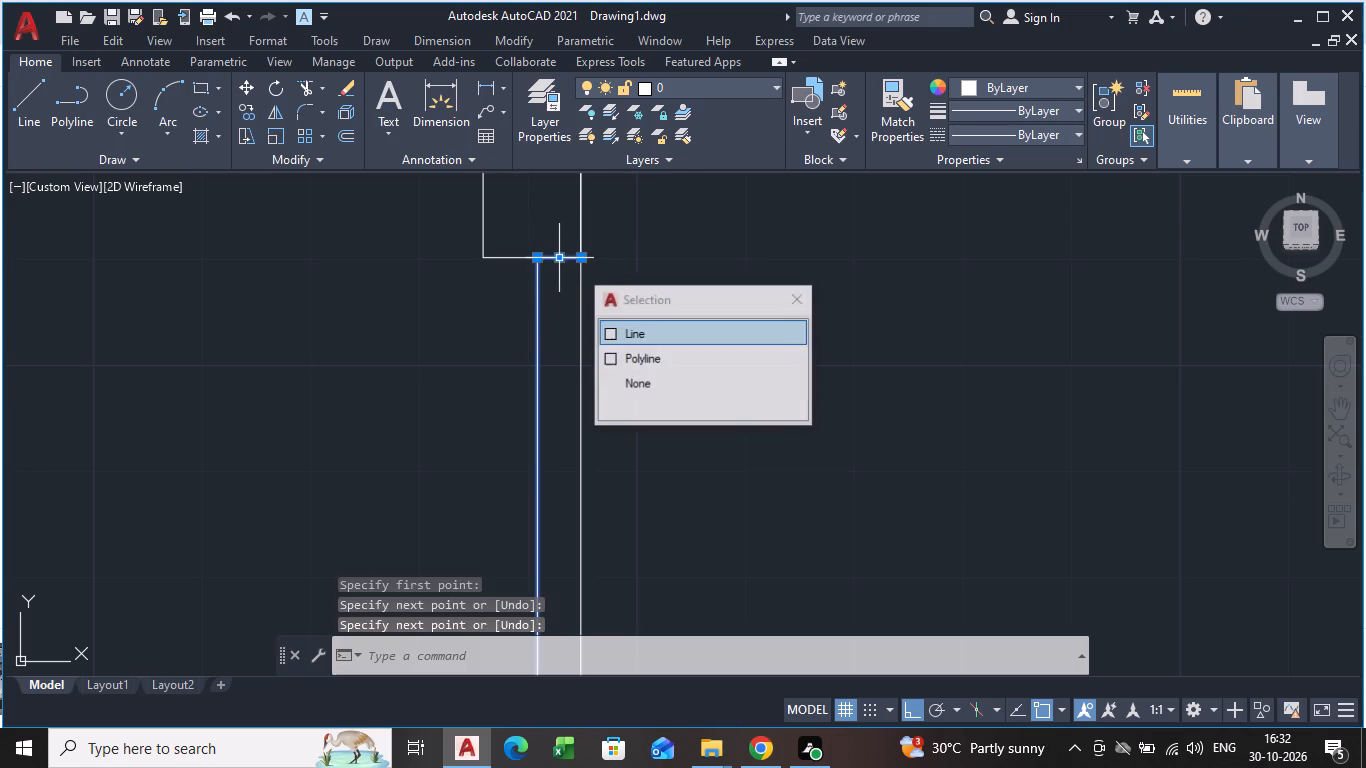
{"action": "type", "text": "OFF"}
{"action": "key", "text": "Return"}
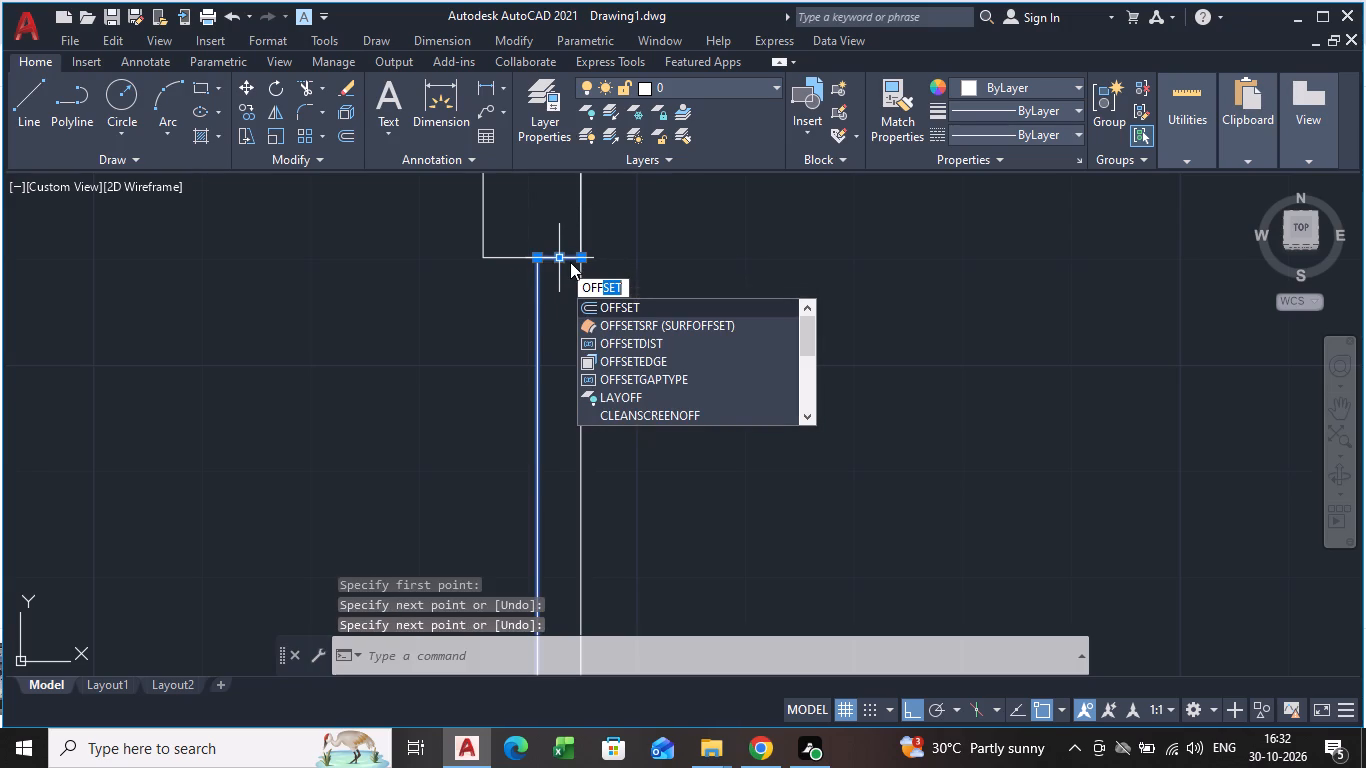
{"action": "key", "text": "Return"}
{"action": "left_click", "coordinate": [562, 259]}
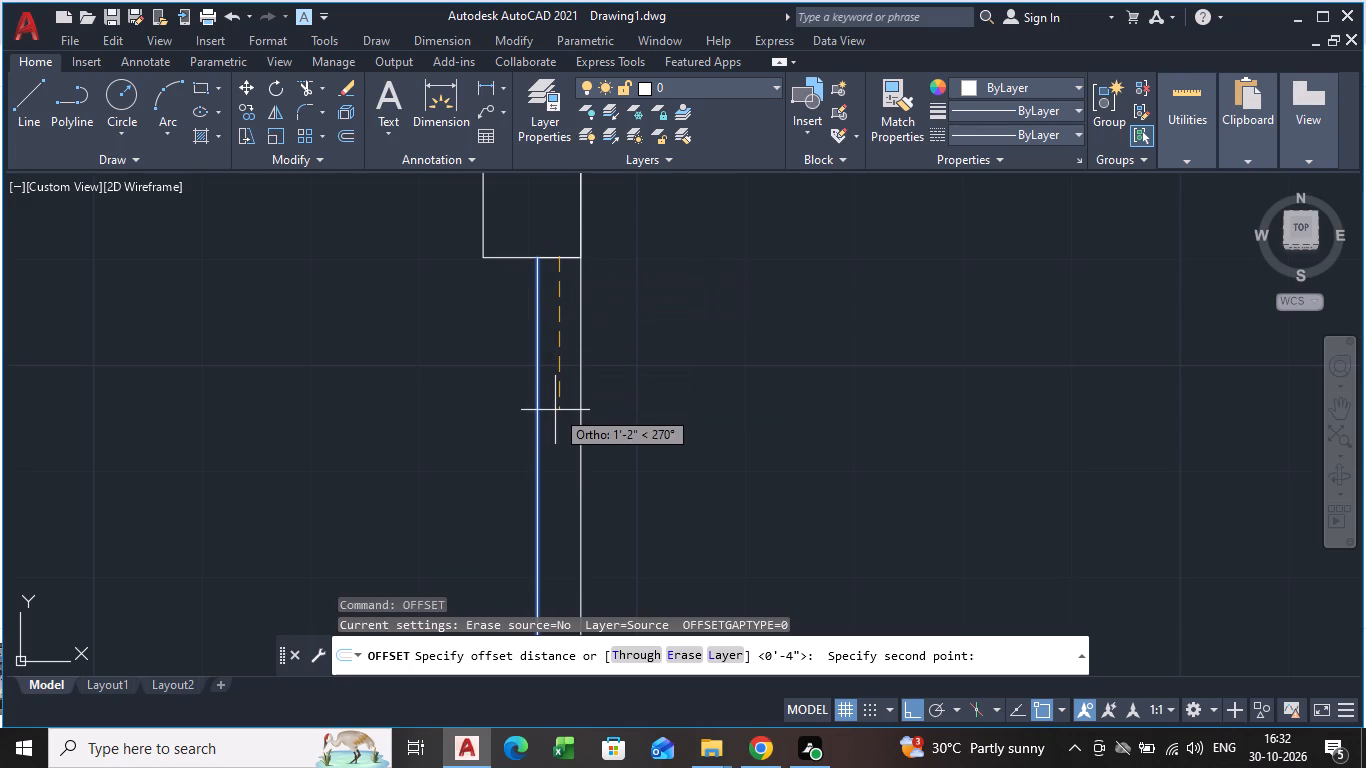
{"action": "type", "text": "3'"}
{"action": "key", "text": "Return"}
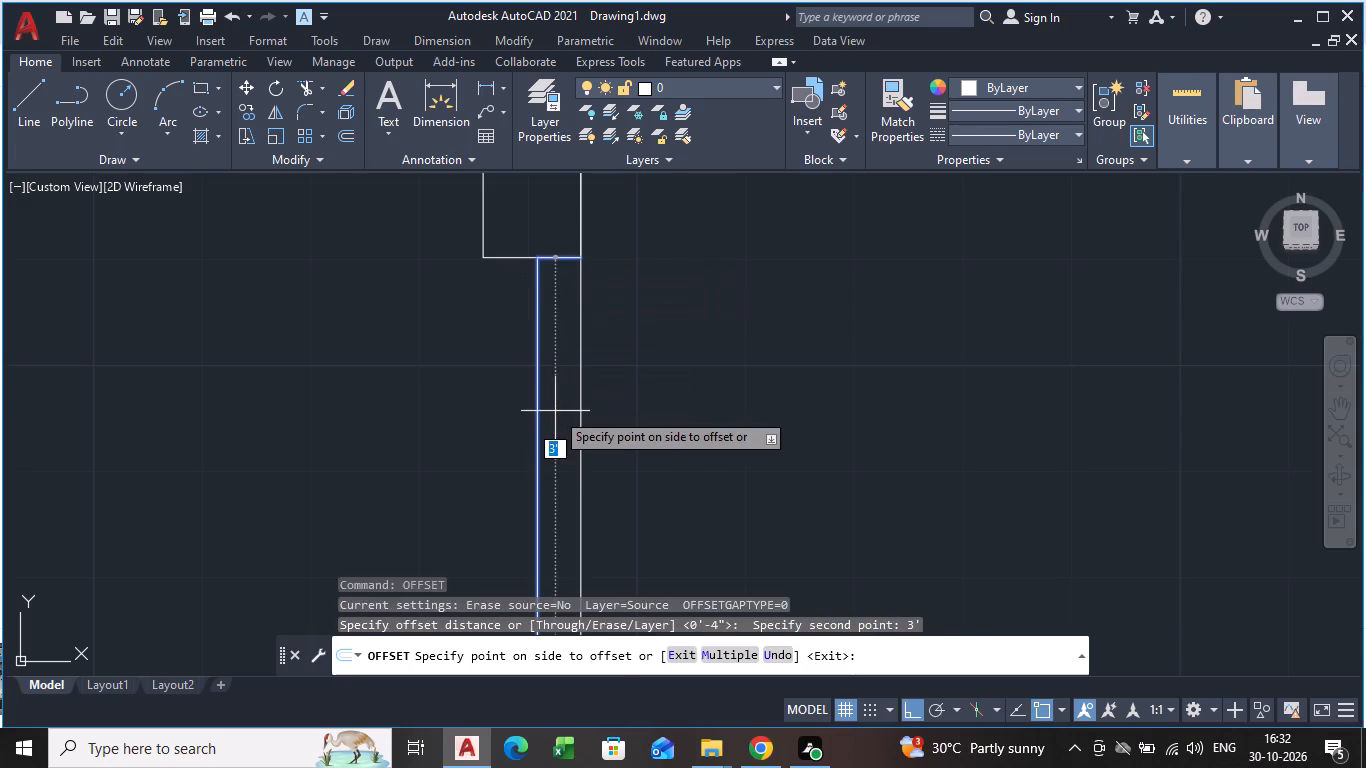
{"action": "left_click", "coordinate": [555, 411]}
{"action": "scroll", "coordinate": [555, 413], "scroll_direction": "down", "scroll_amount": 3}
{"action": "middle_click_drag", "start_coordinate": [555, 413], "coordinate": [570, 336]}
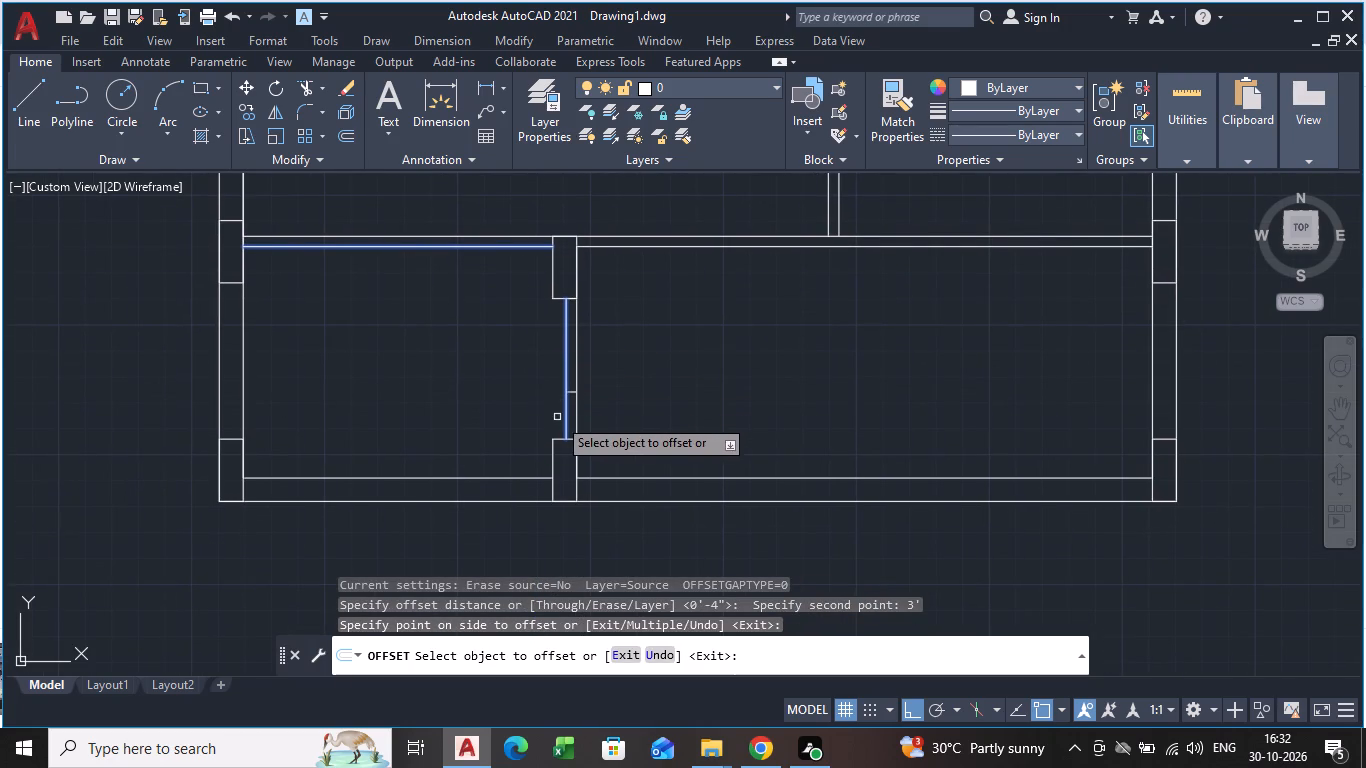
Trim both face lines of the bottom rooms' vertical partition between the upper column and the offset line to open the 3' doorway.
{"action": "scroll", "coordinate": [557, 415], "scroll_direction": "up", "scroll_amount": 2}
{"action": "type", "text": "TR"}
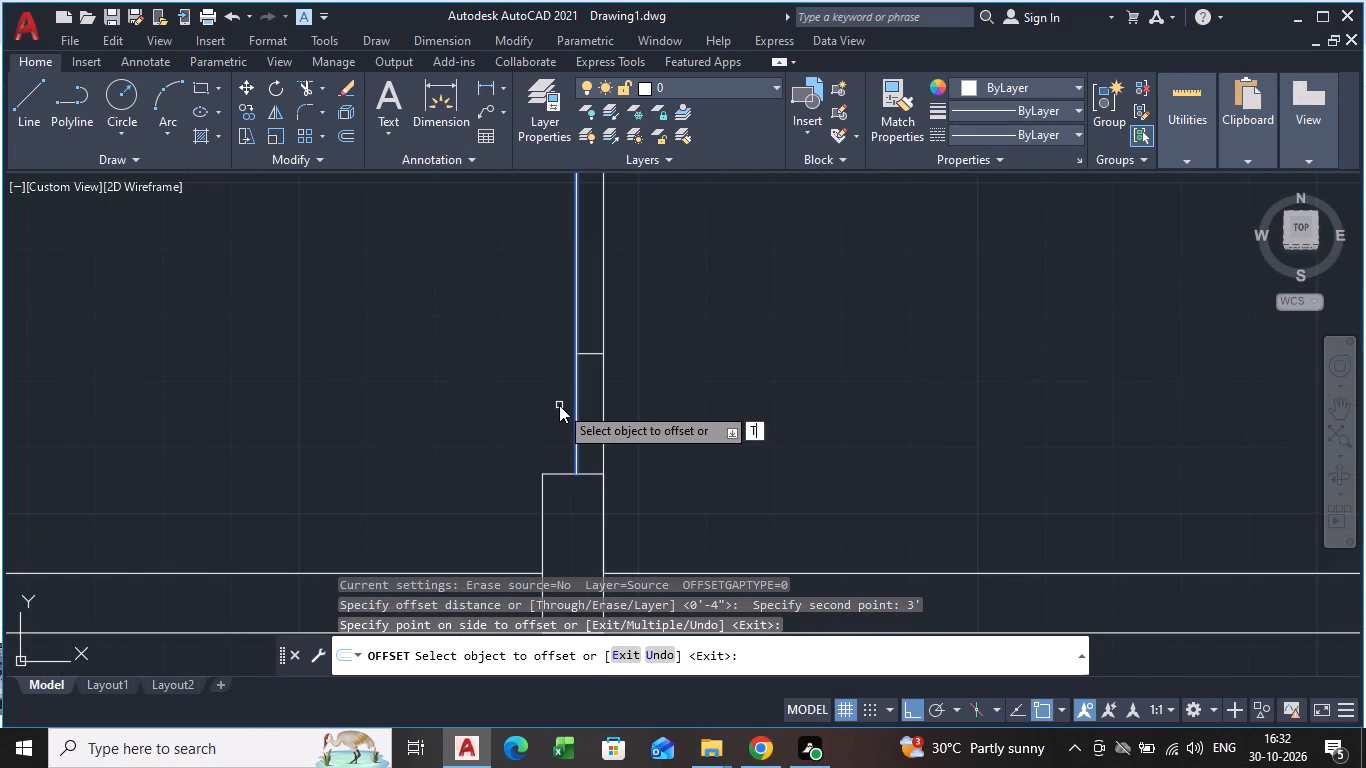
{"action": "key", "text": "Return"}
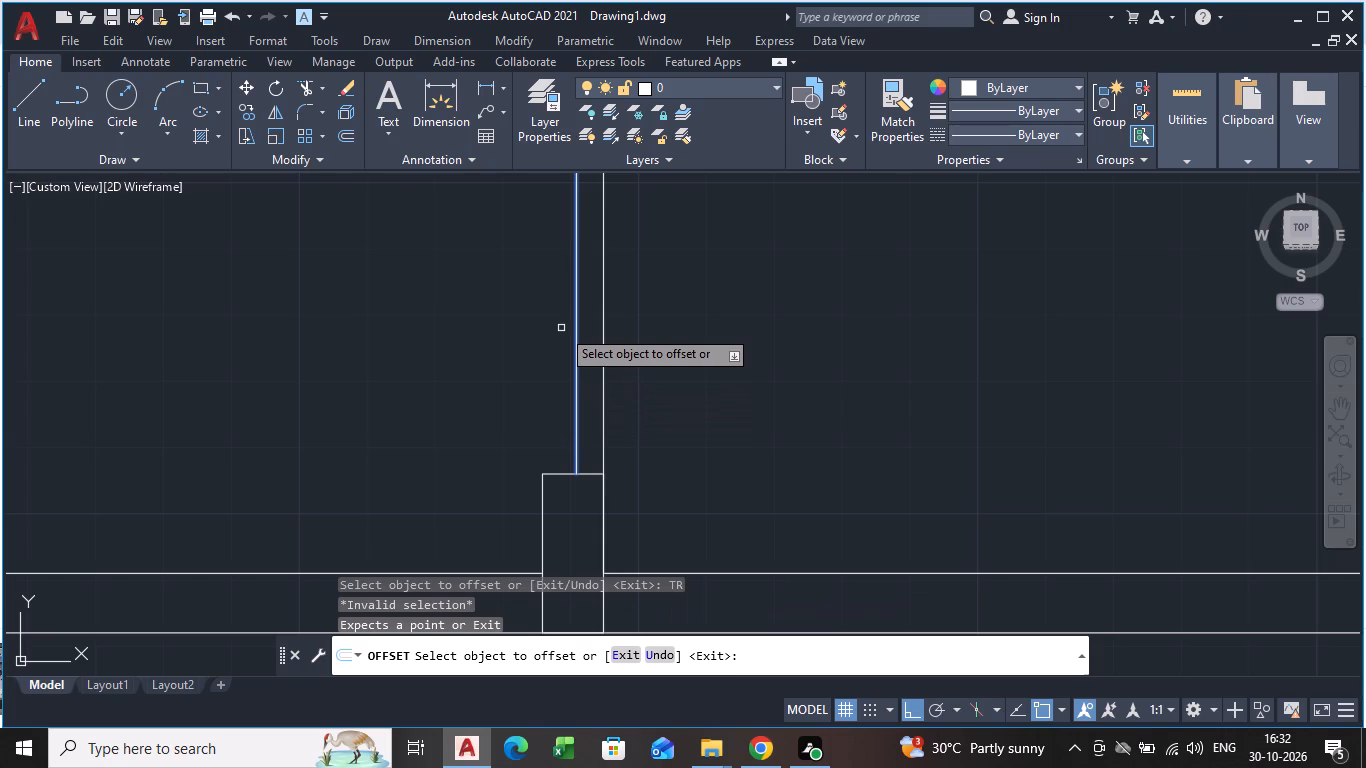
{"action": "key", "text": "Escape"}
{"action": "type", "text": "TR"}
{"action": "key", "text": "Return"}
{"action": "key", "text": "Return"}
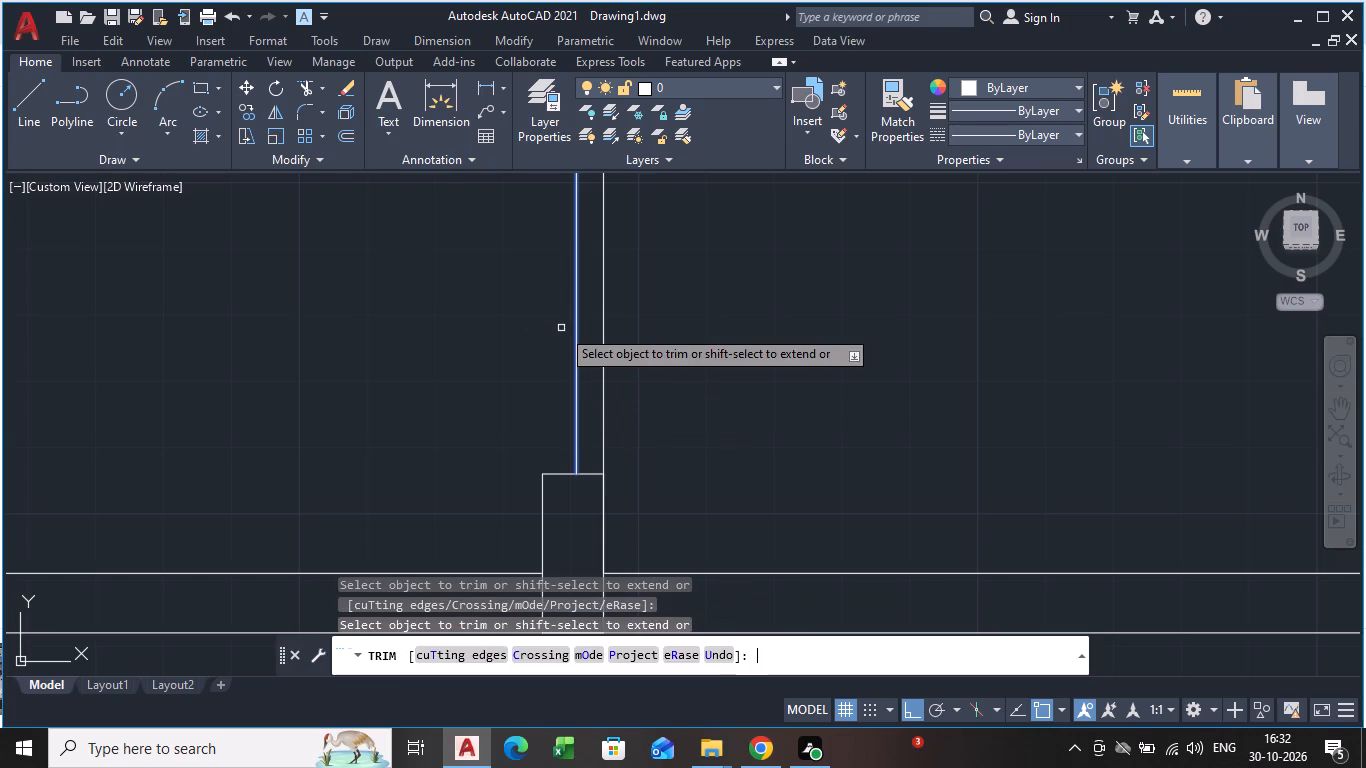
{"action": "left_click_drag", "start_coordinate": [558, 315], "coordinate": [638, 313]}
{"action": "scroll", "coordinate": [598, 310], "scroll_direction": "down", "scroll_amount": 3}
{"action": "middle_click_drag", "start_coordinate": [598, 310], "coordinate": [580, 338]}
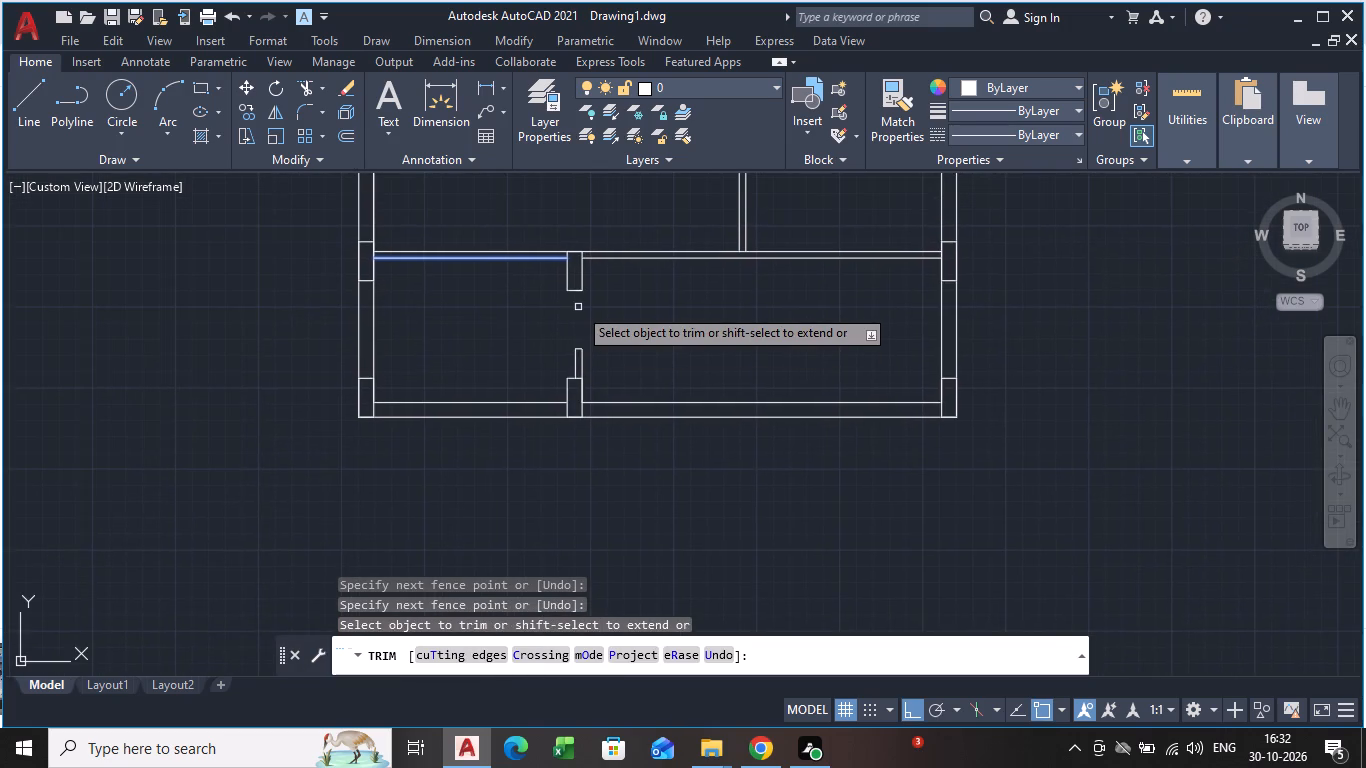
{"action": "scroll", "coordinate": [578, 307], "scroll_direction": "up", "scroll_amount": 1}
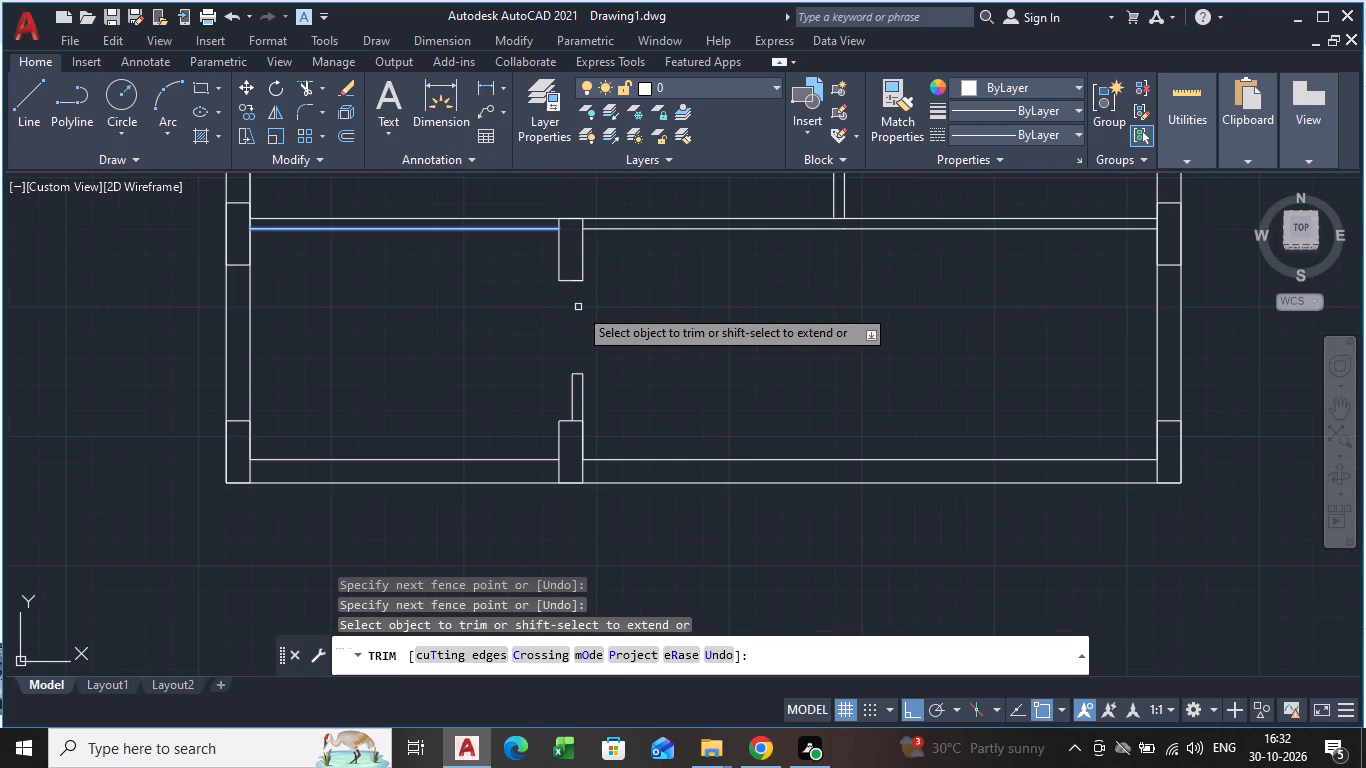
{"action": "middle_click_drag", "start_coordinate": [645, 334], "coordinate": [628, 398]}
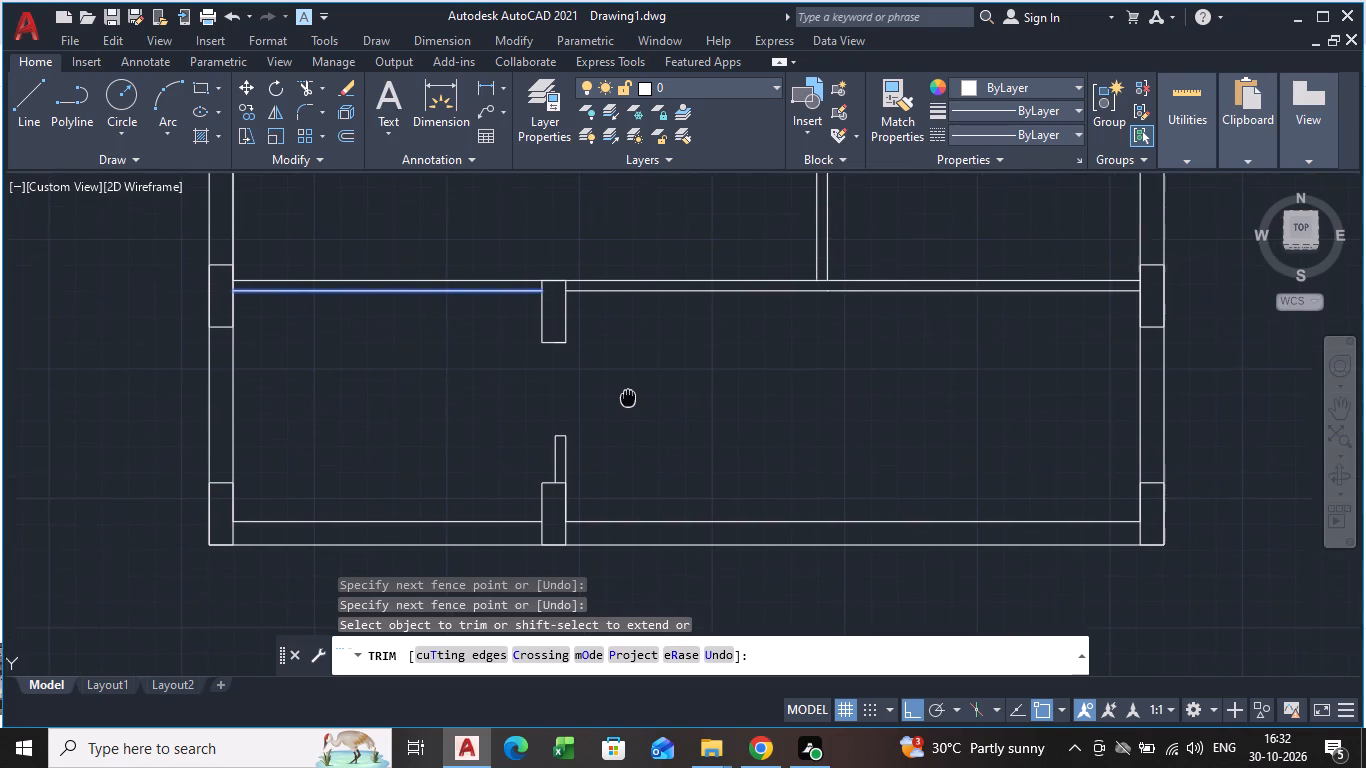
{"action": "middle_click_drag", "start_coordinate": [628, 398], "coordinate": [628, 409]}
{"action": "key", "text": "Escape"}
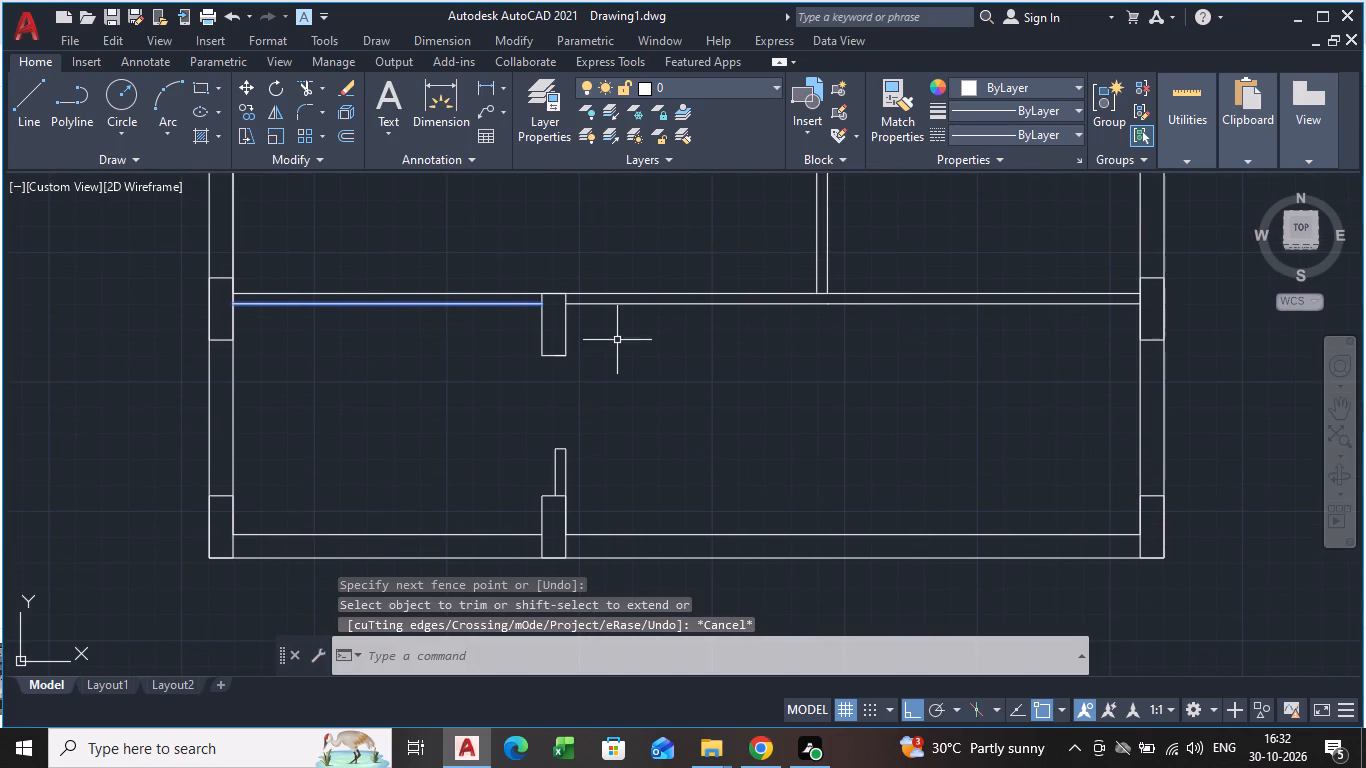
Erase the leftover 4" construction line on the lower edge of the column above the new door opening.
{"action": "middle_click_drag", "start_coordinate": [616, 321], "coordinate": [593, 339]}
{"action": "scroll", "coordinate": [612, 321], "scroll_direction": "down", "scroll_amount": 1}
{"action": "scroll", "coordinate": [526, 312], "scroll_direction": "up", "scroll_amount": 1}
{"action": "scroll", "coordinate": [571, 380], "scroll_direction": "up", "scroll_amount": 1}
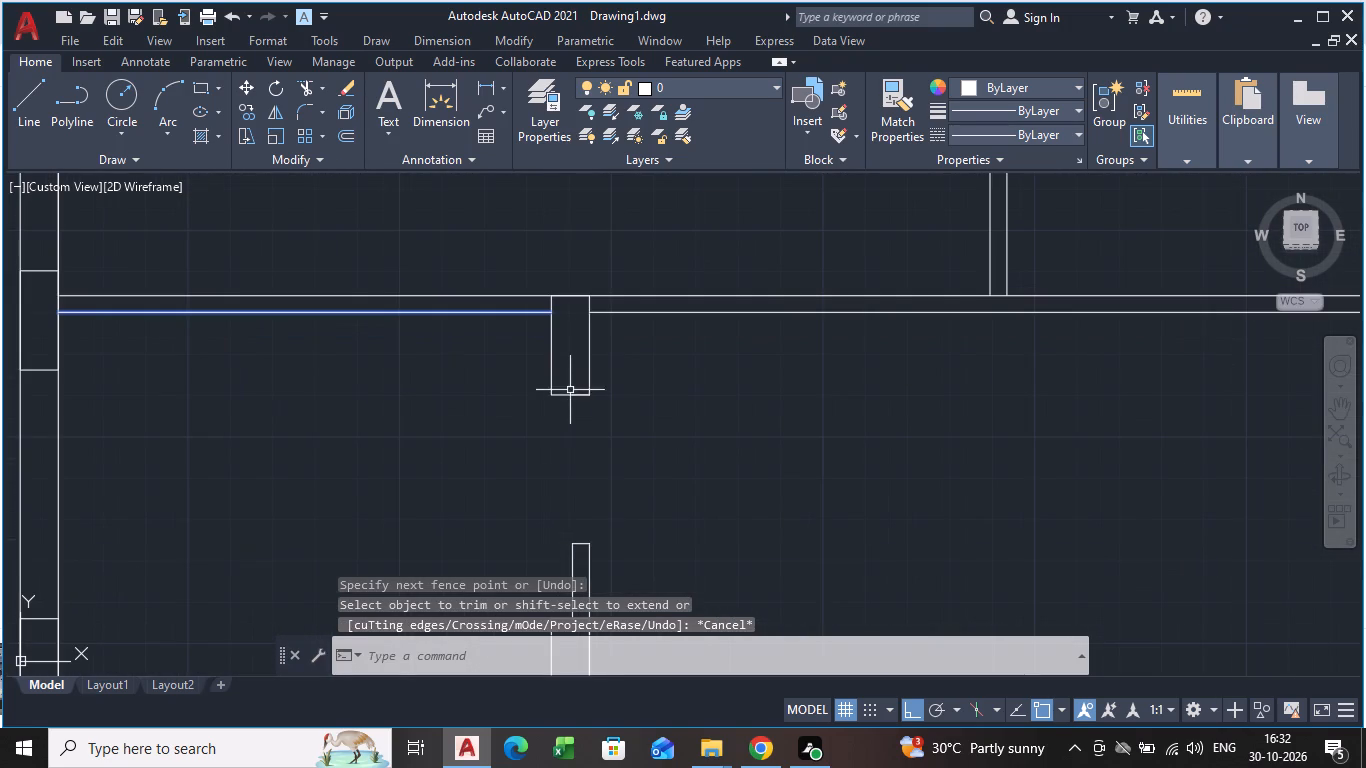
{"action": "left_click", "coordinate": [574, 395]}
{"action": "left_click", "coordinate": [642, 469]}
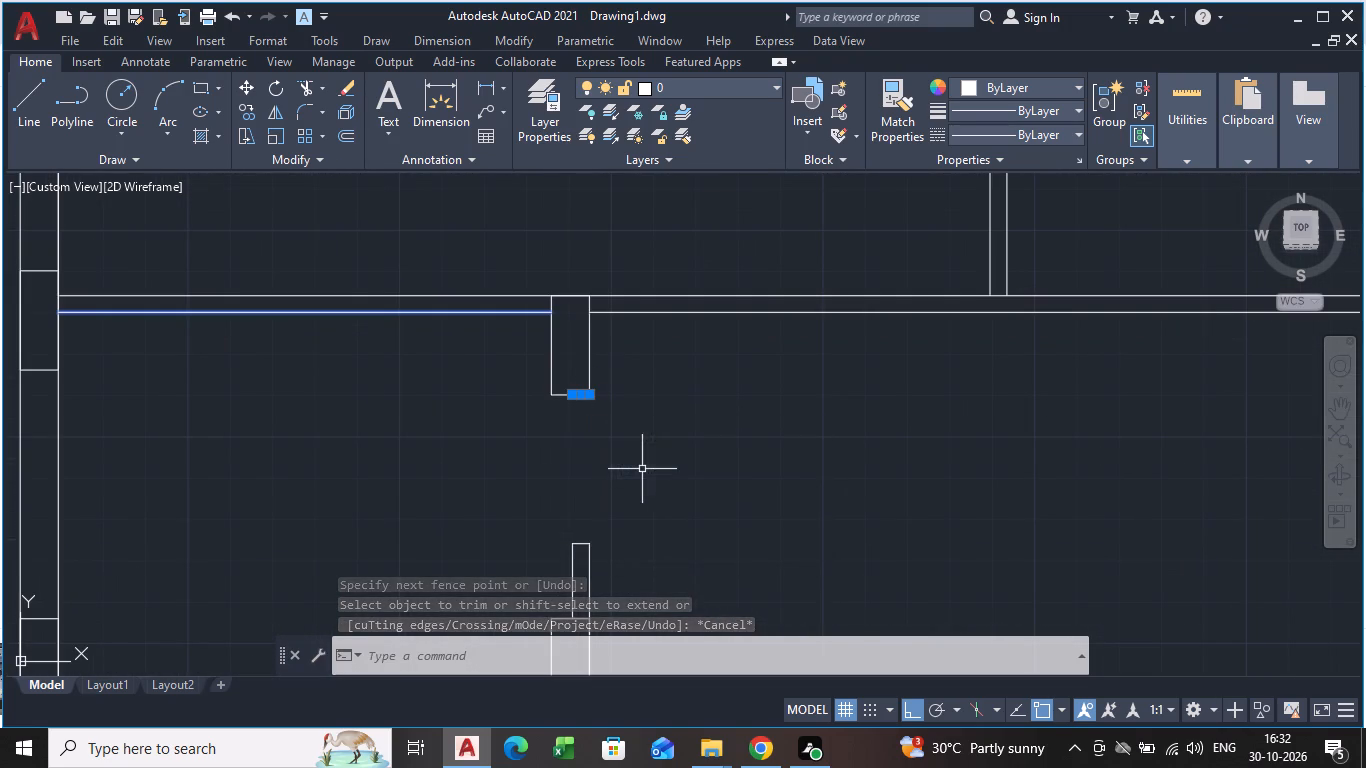
{"action": "key", "text": "Delete"}
{"action": "middle_click_drag", "start_coordinate": [630, 386], "coordinate": [592, 392]}
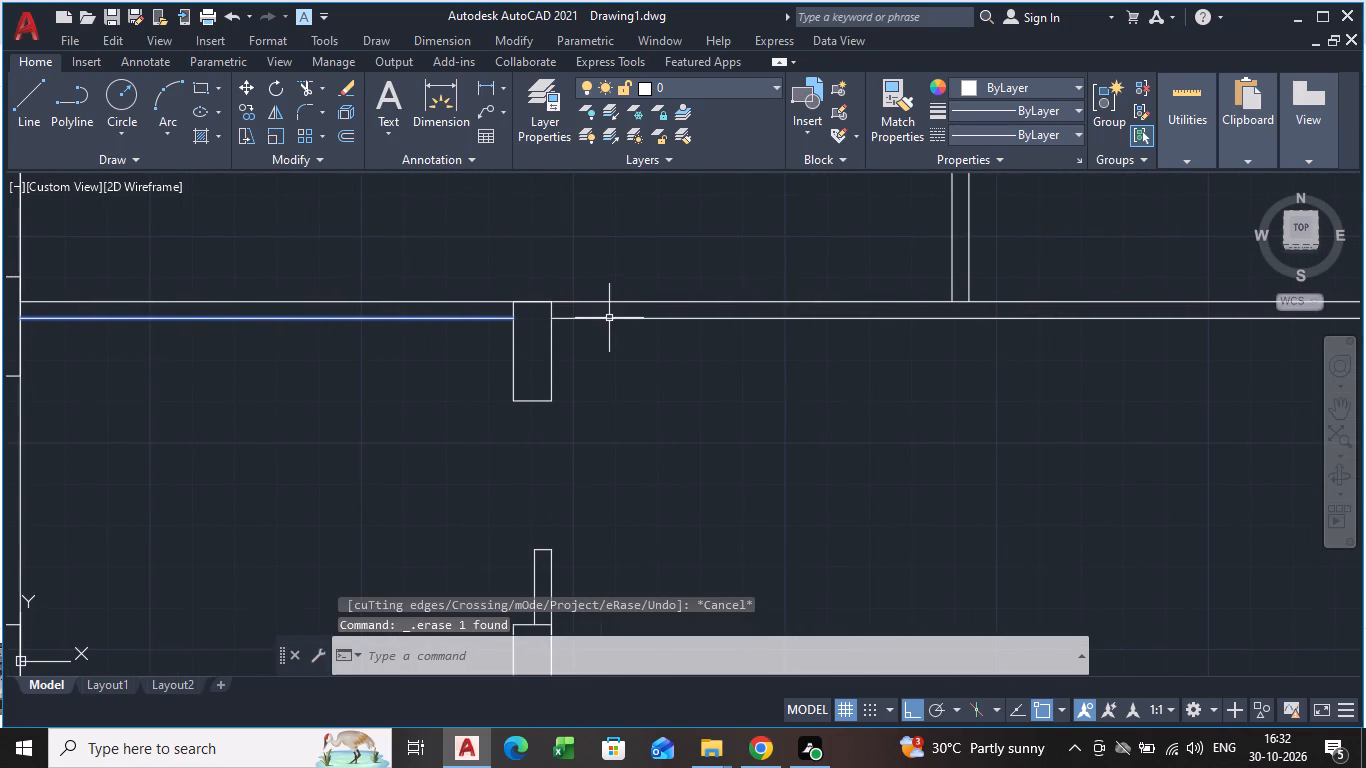
{"action": "scroll", "coordinate": [600, 331], "scroll_direction": "up", "scroll_amount": 1}
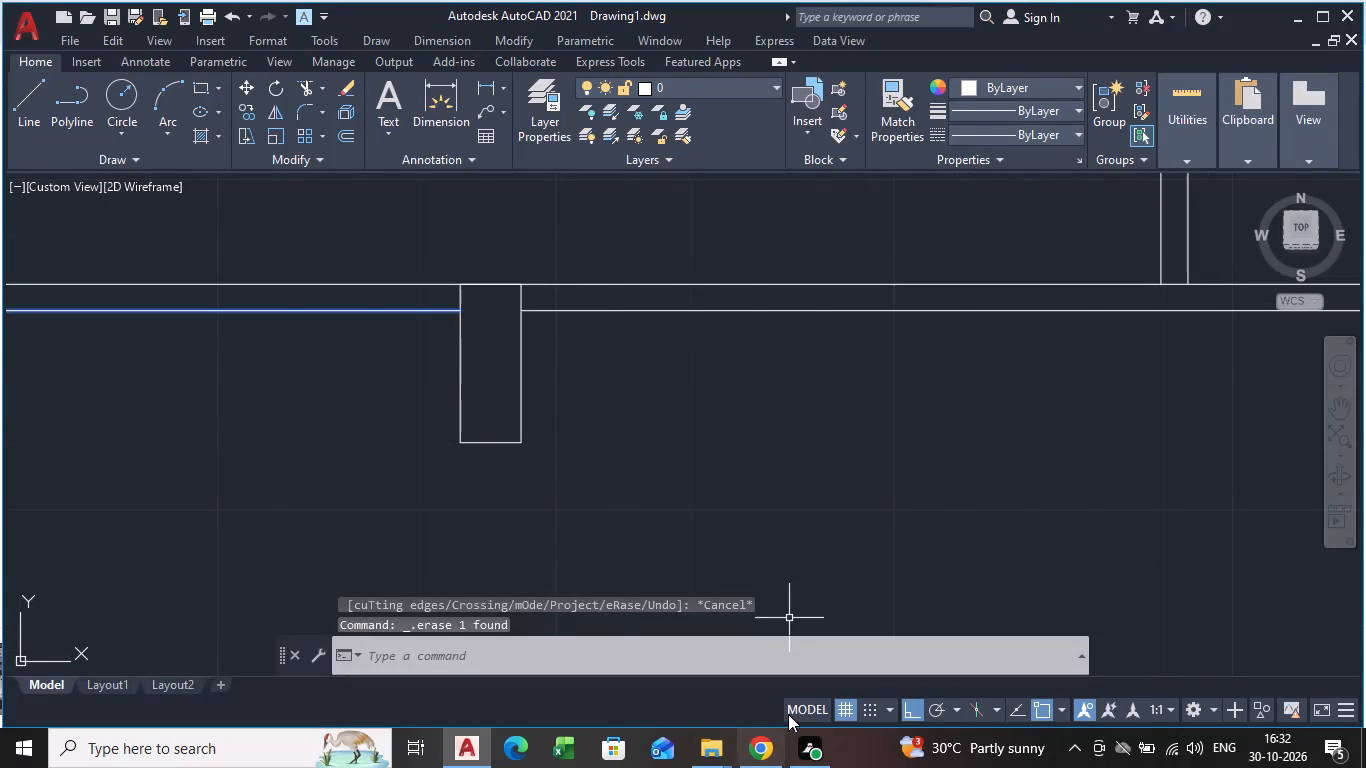
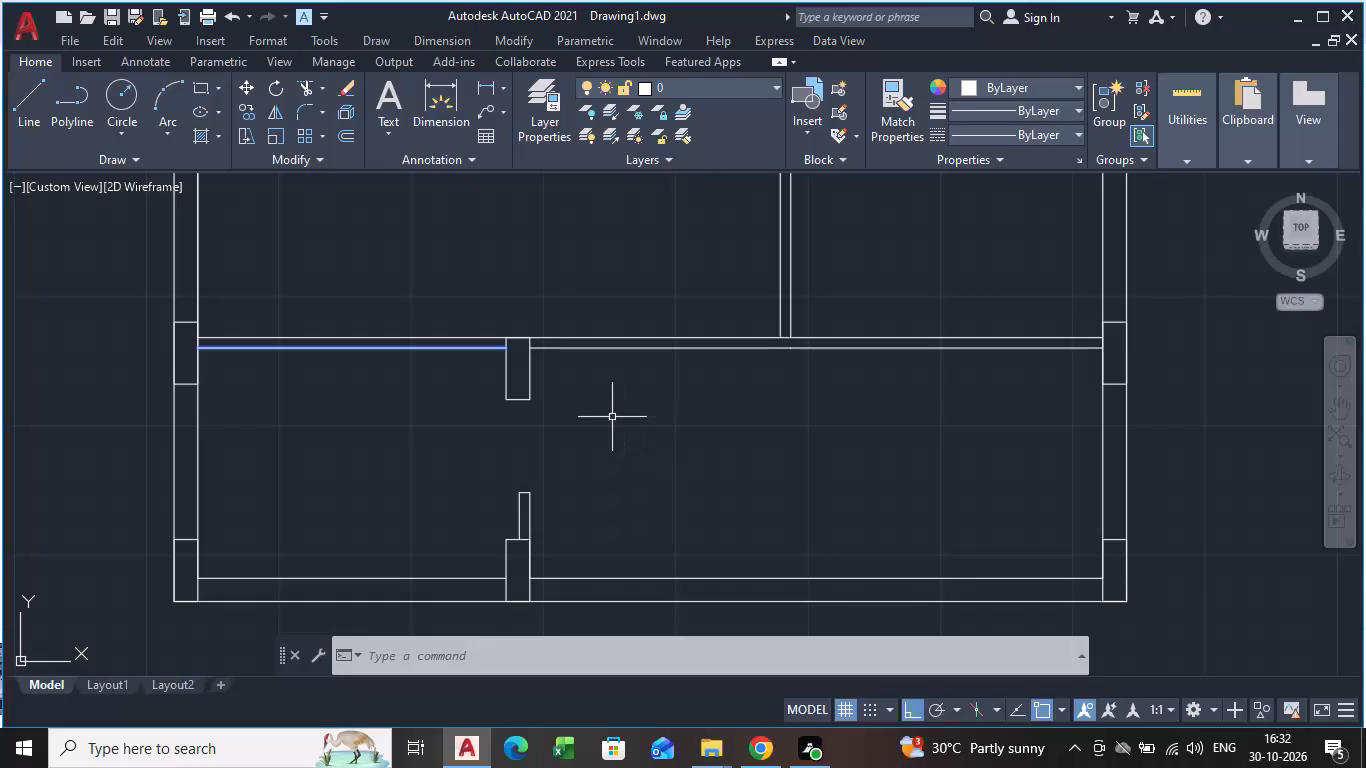
Draw a 4" line across the horizontal partition above the bottom rooms, at the right edge of its interior column.
{"action": "scroll", "coordinate": [532, 354], "scroll_direction": "up", "scroll_amount": 1}
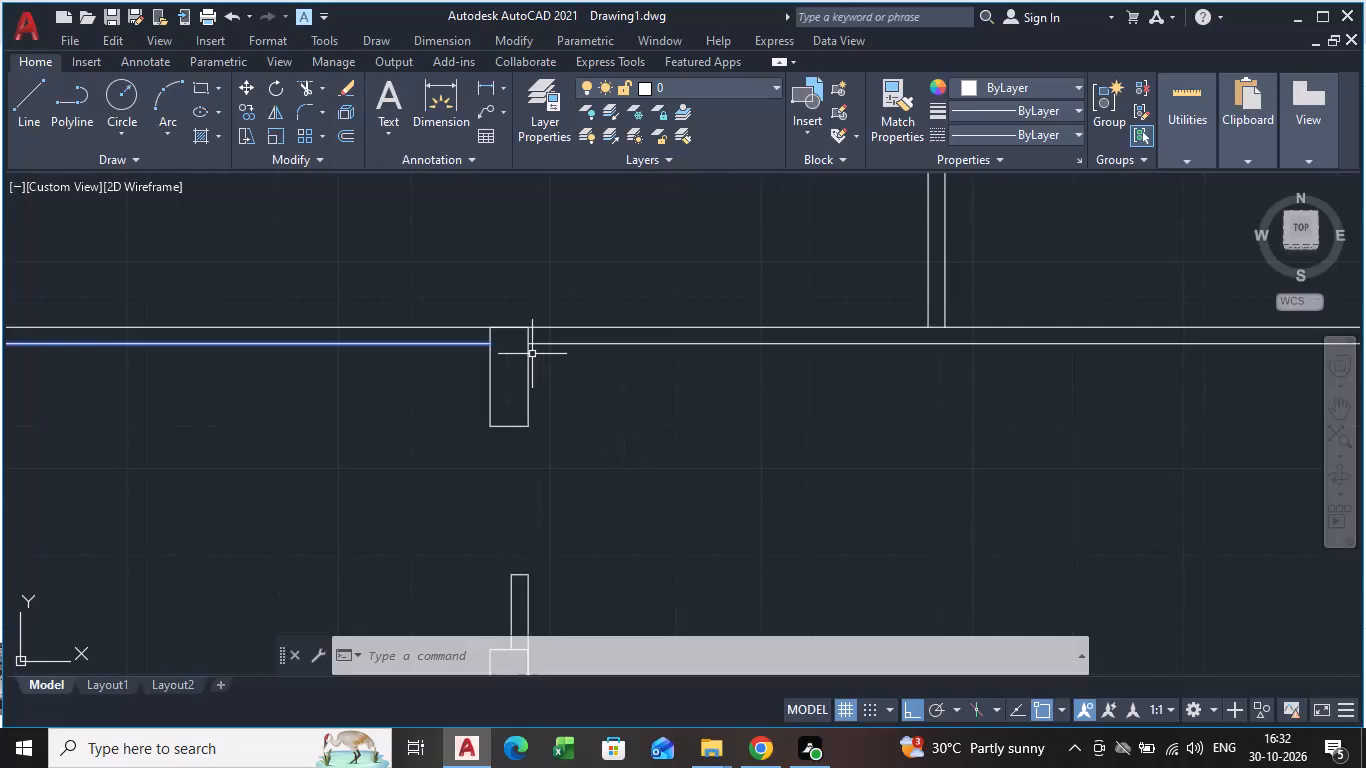
{"action": "scroll", "coordinate": [541, 332], "scroll_direction": "up", "scroll_amount": 1}
{"action": "key", "text": "l"}
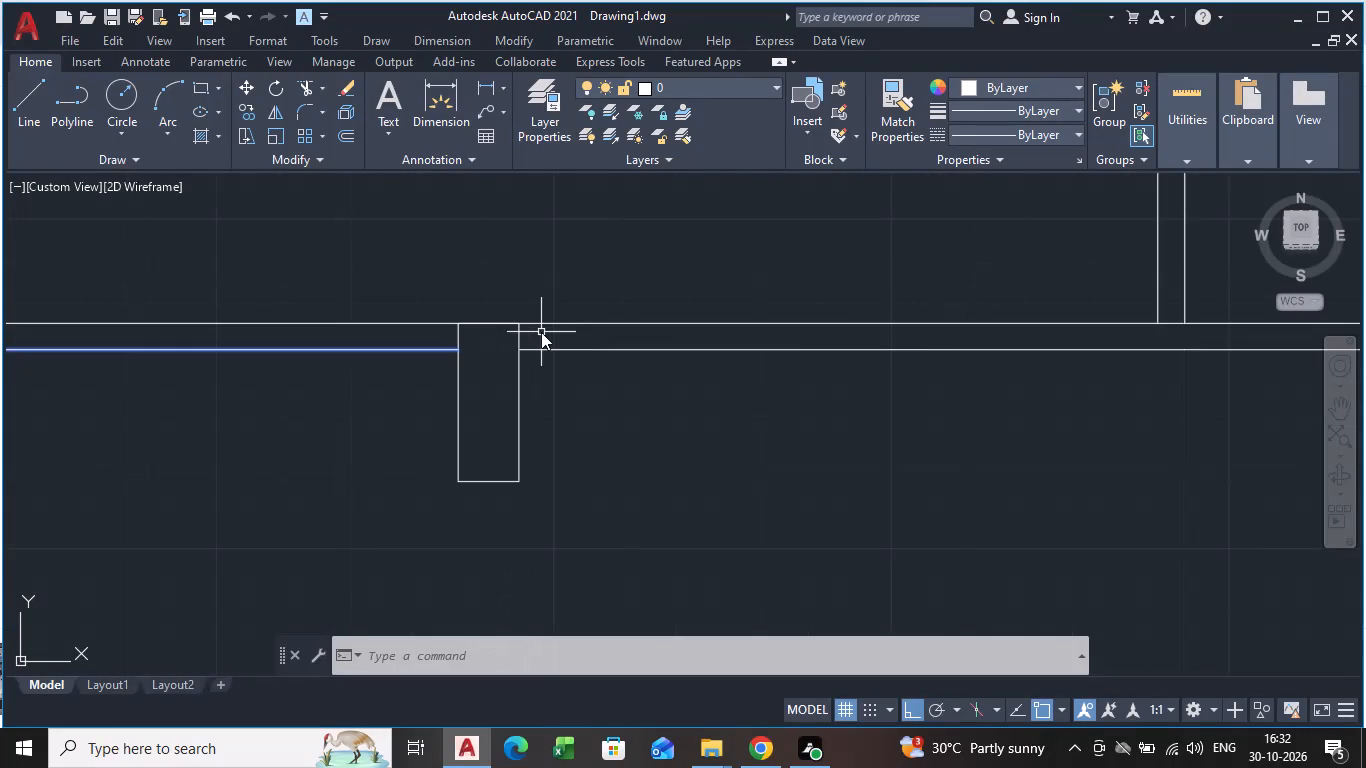
{"action": "key", "text": "Return"}
{"action": "left_click", "coordinate": [515, 323]}
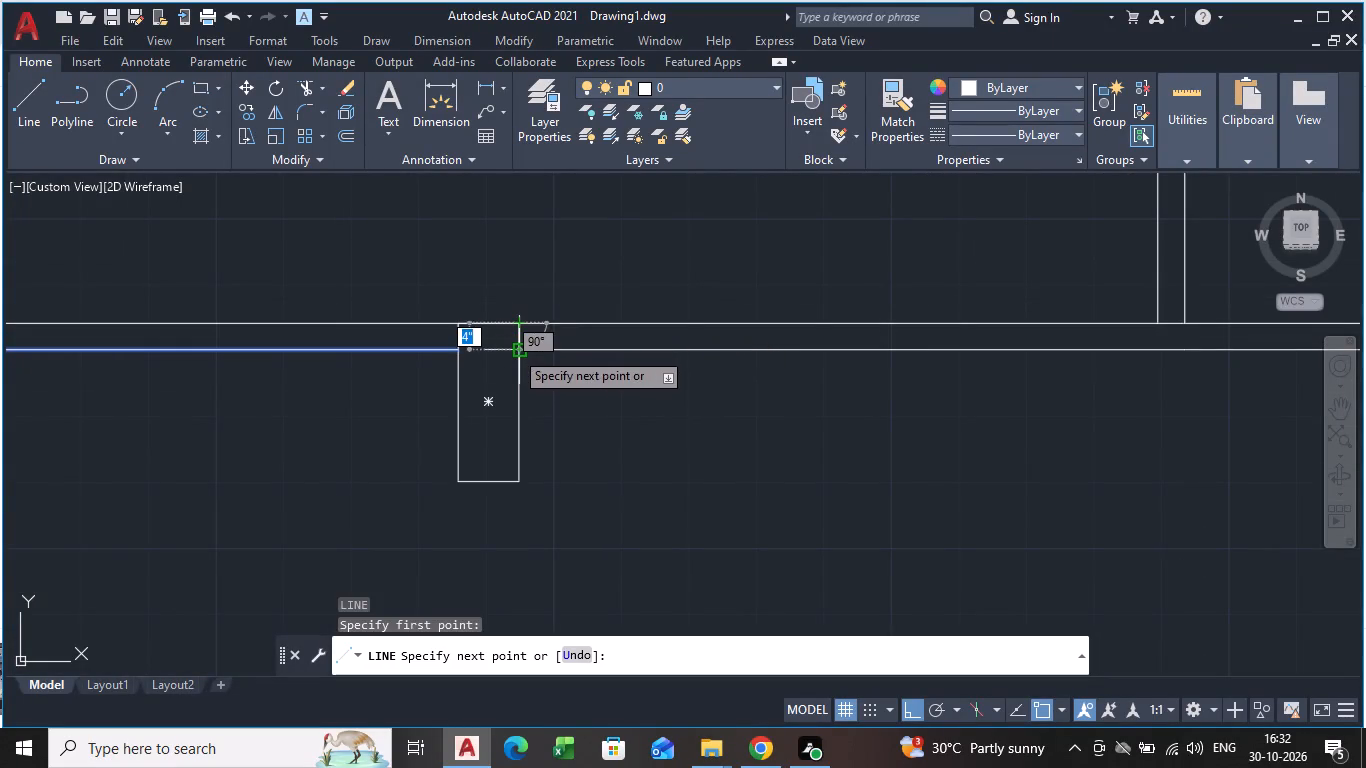
{"action": "left_click", "coordinate": [514, 351]}
{"action": "key", "text": "space"}
Offset the 4" line on the interior column's right edge 3' to the right to mark the door opening's other side.
{"action": "left_click", "coordinate": [520, 336]}
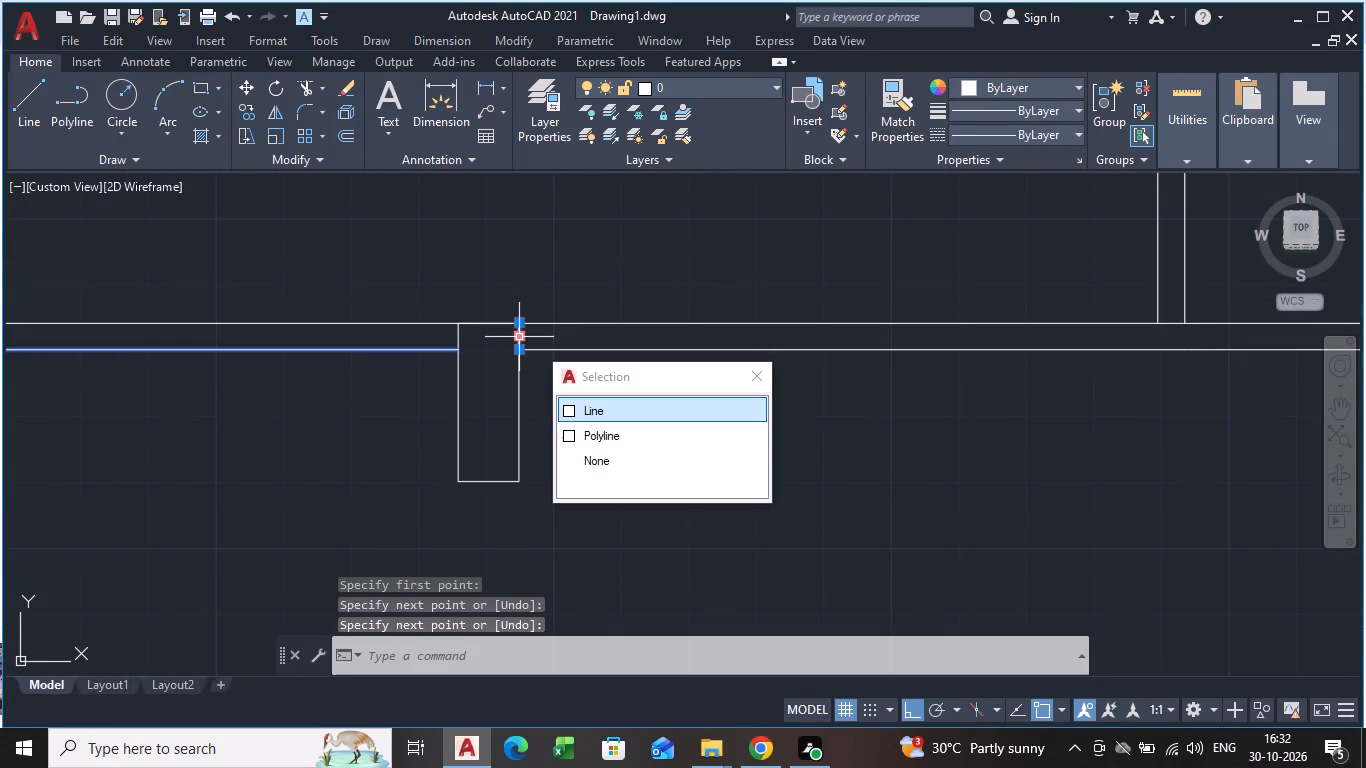
{"action": "type", "text": "OFF"}
{"action": "key", "text": "Return"}
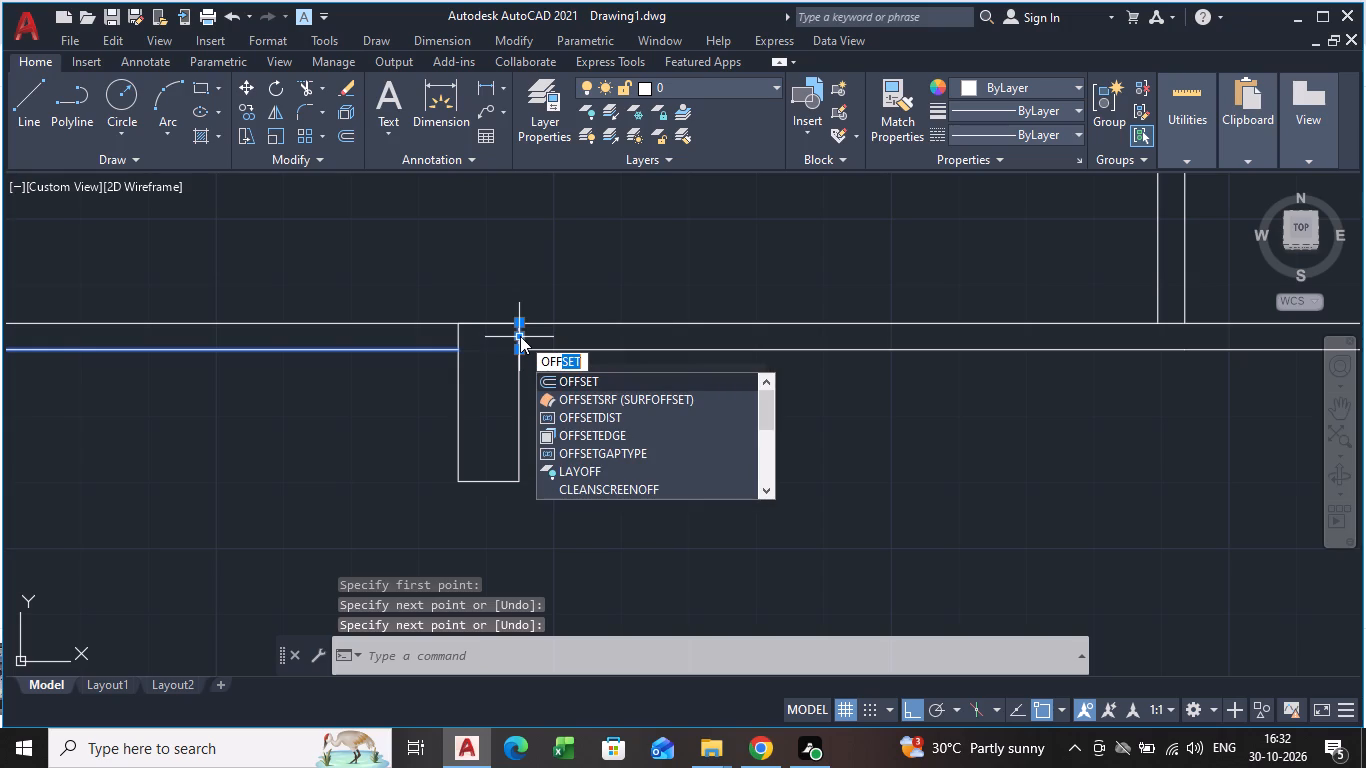
{"action": "key", "text": "Return"}
{"action": "left_click", "coordinate": [519, 336]}
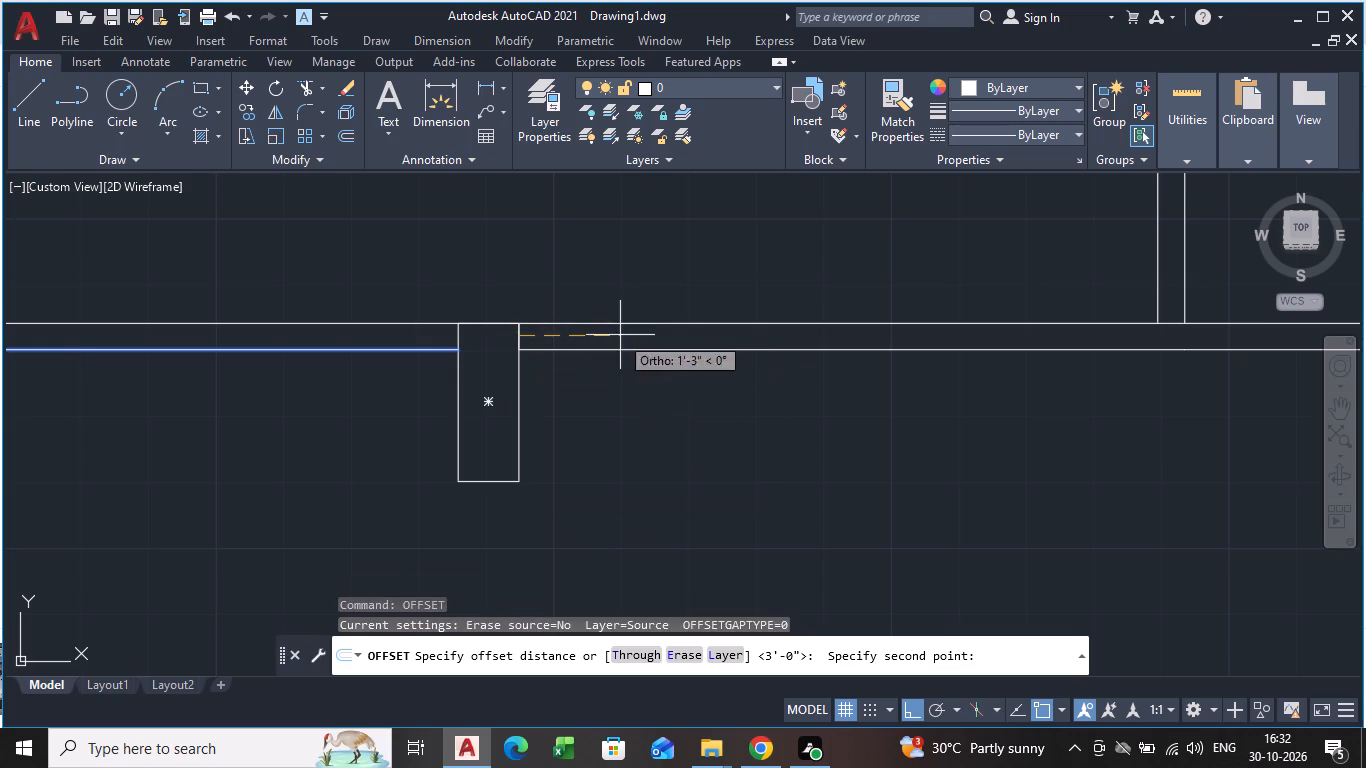
{"action": "type", "text": "3'"}
{"action": "key", "text": "Return"}
{"action": "left_click", "coordinate": [662, 346]}
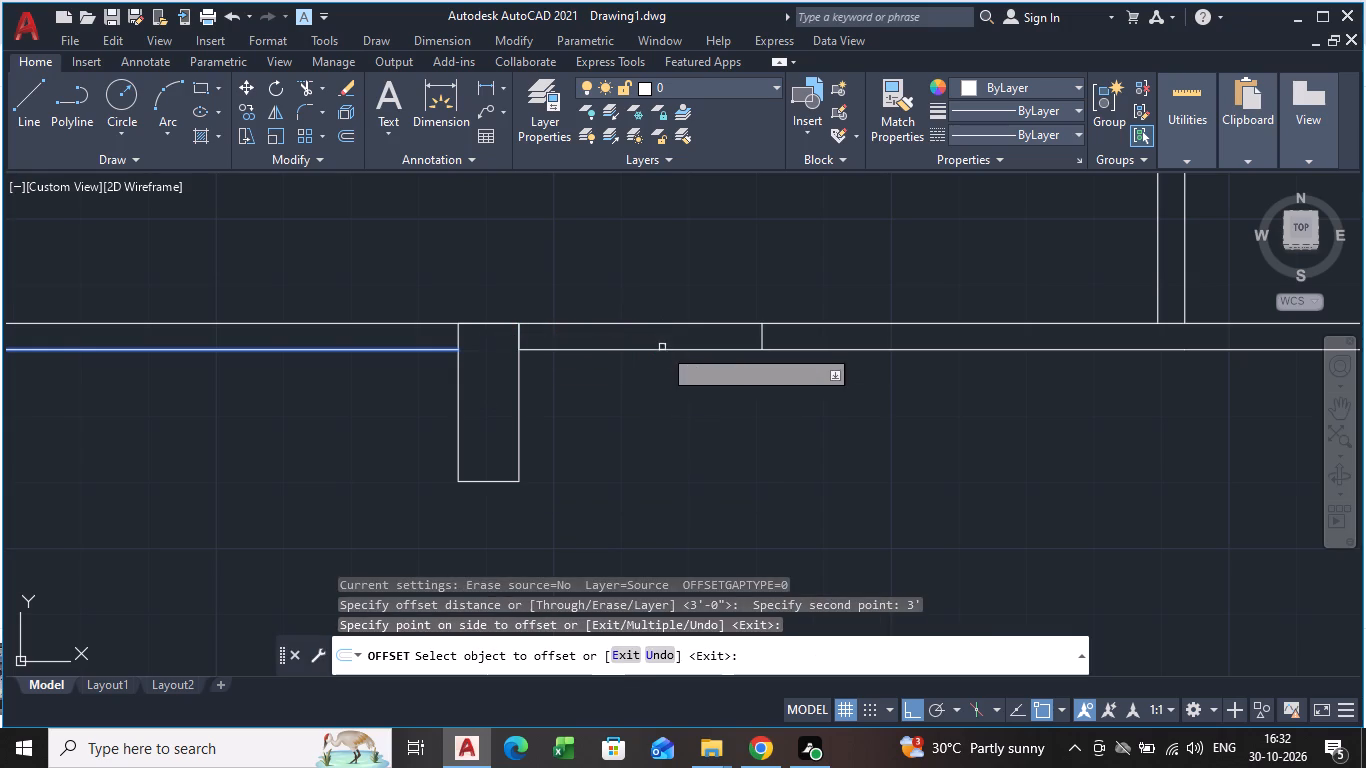
Trim both partition face lines between the interior column and the offset line on its right to open the 3' doorway.
{"action": "middle_click_drag", "start_coordinate": [657, 373], "coordinate": [613, 347]}
{"action": "scroll", "coordinate": [657, 373], "scroll_direction": "down", "scroll_amount": 1}
{"action": "type", "text": "TR"}
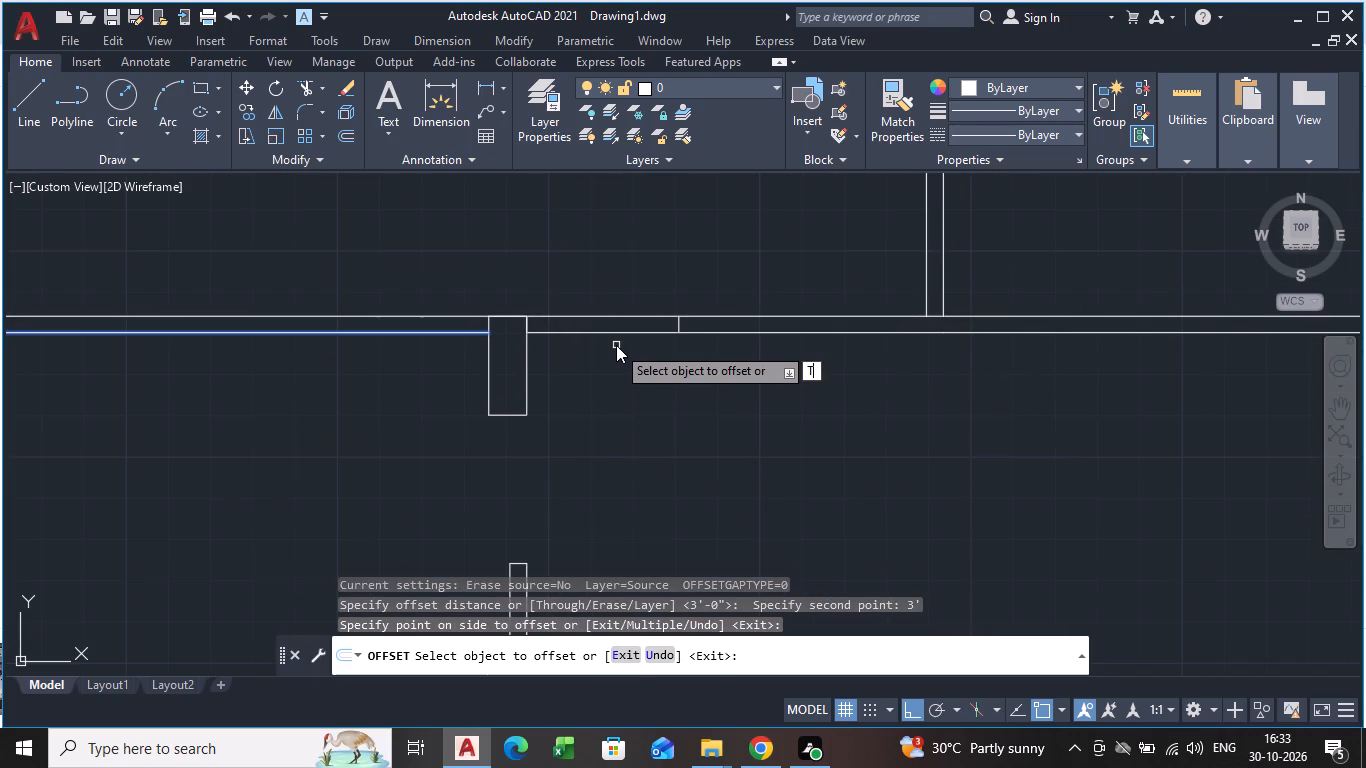
{"action": "key", "text": "Return"}
{"action": "key", "text": "Return"}
{"action": "type", "text": "TR"}
{"action": "key", "text": "Return"}
{"action": "left_click_drag", "start_coordinate": [625, 297], "coordinate": [623, 375]}
{"action": "scroll", "coordinate": [621, 370], "scroll_direction": "down", "scroll_amount": 2}
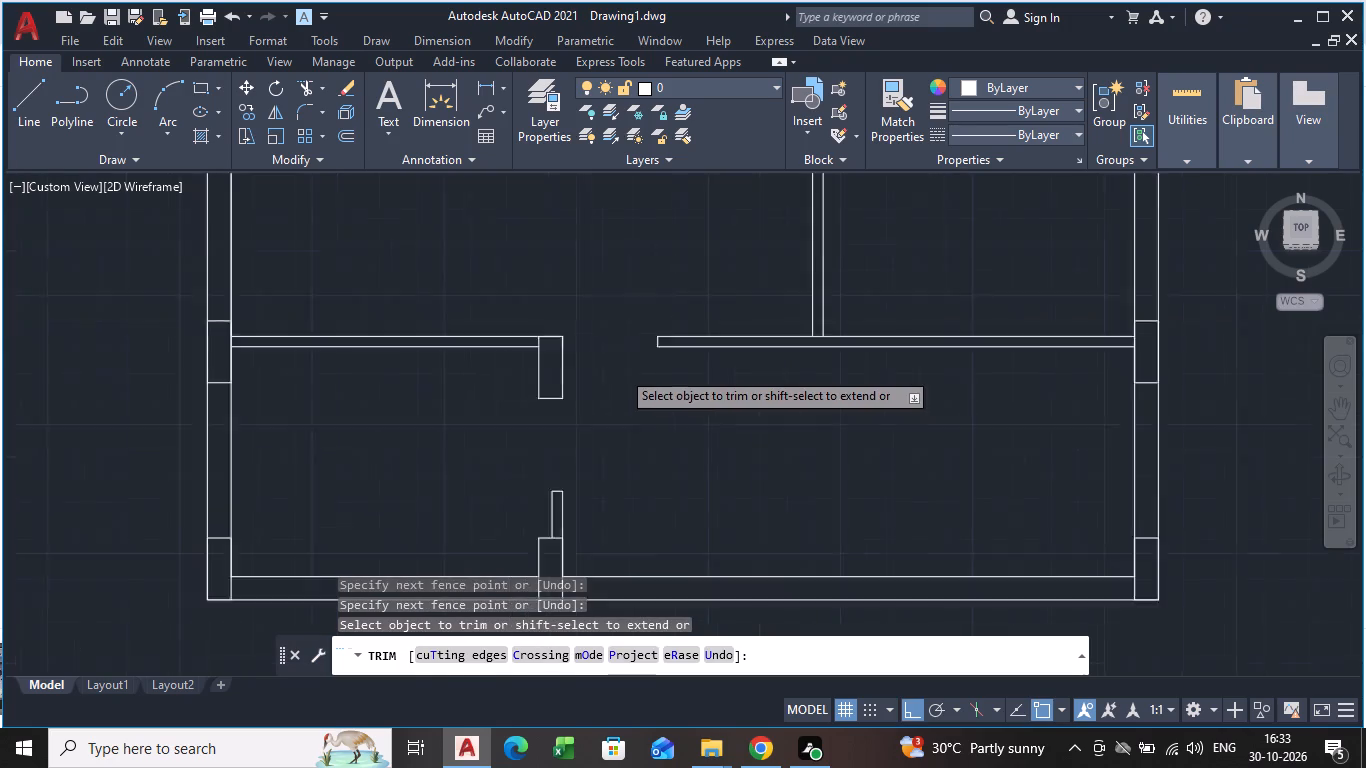
{"action": "scroll", "coordinate": [621, 370], "scroll_direction": "down", "scroll_amount": 1}
{"action": "scroll", "coordinate": [598, 389], "scroll_direction": "up", "scroll_amount": 1}
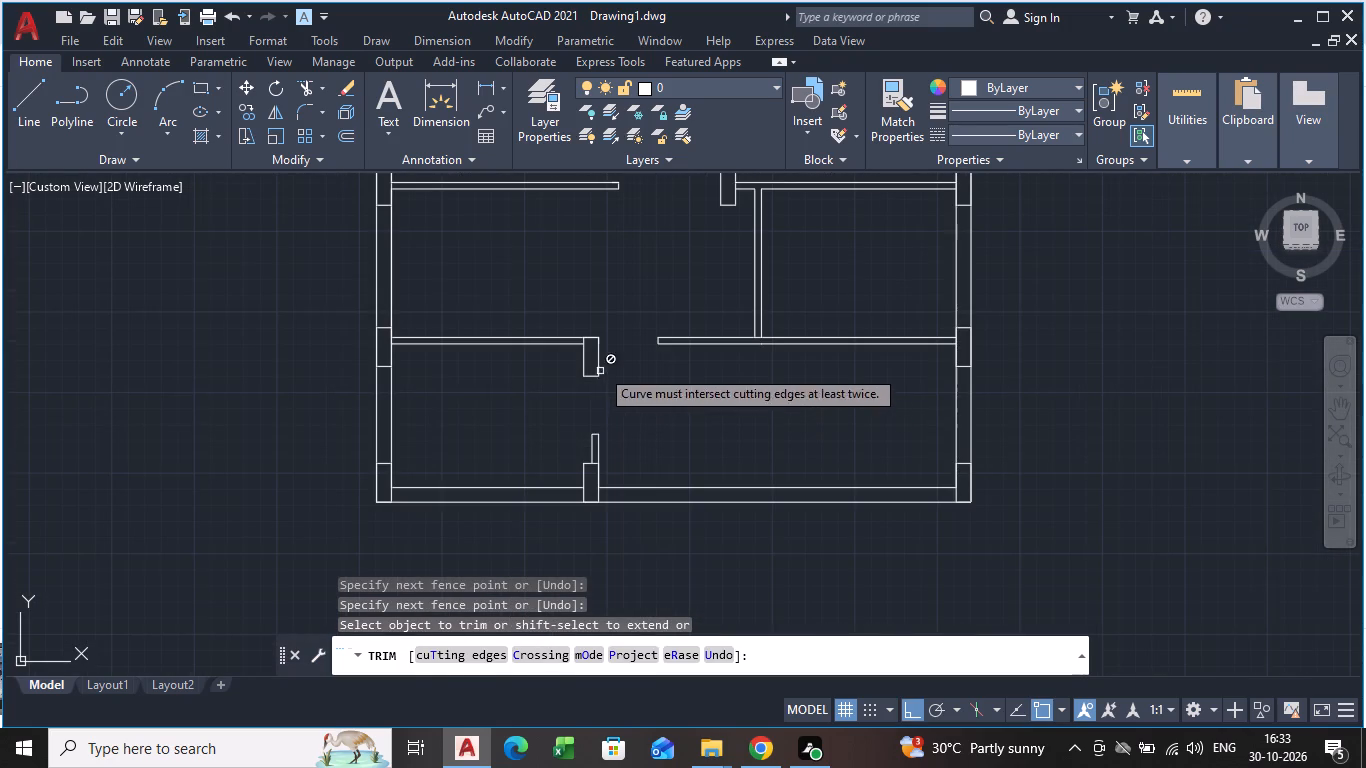
{"action": "key", "text": "Escape"}
Erase the leftover 4" construction line on the interior column's right edge.
{"action": "scroll", "coordinate": [601, 356], "scroll_direction": "up", "scroll_amount": 2}
{"action": "left_click", "coordinate": [594, 317]}
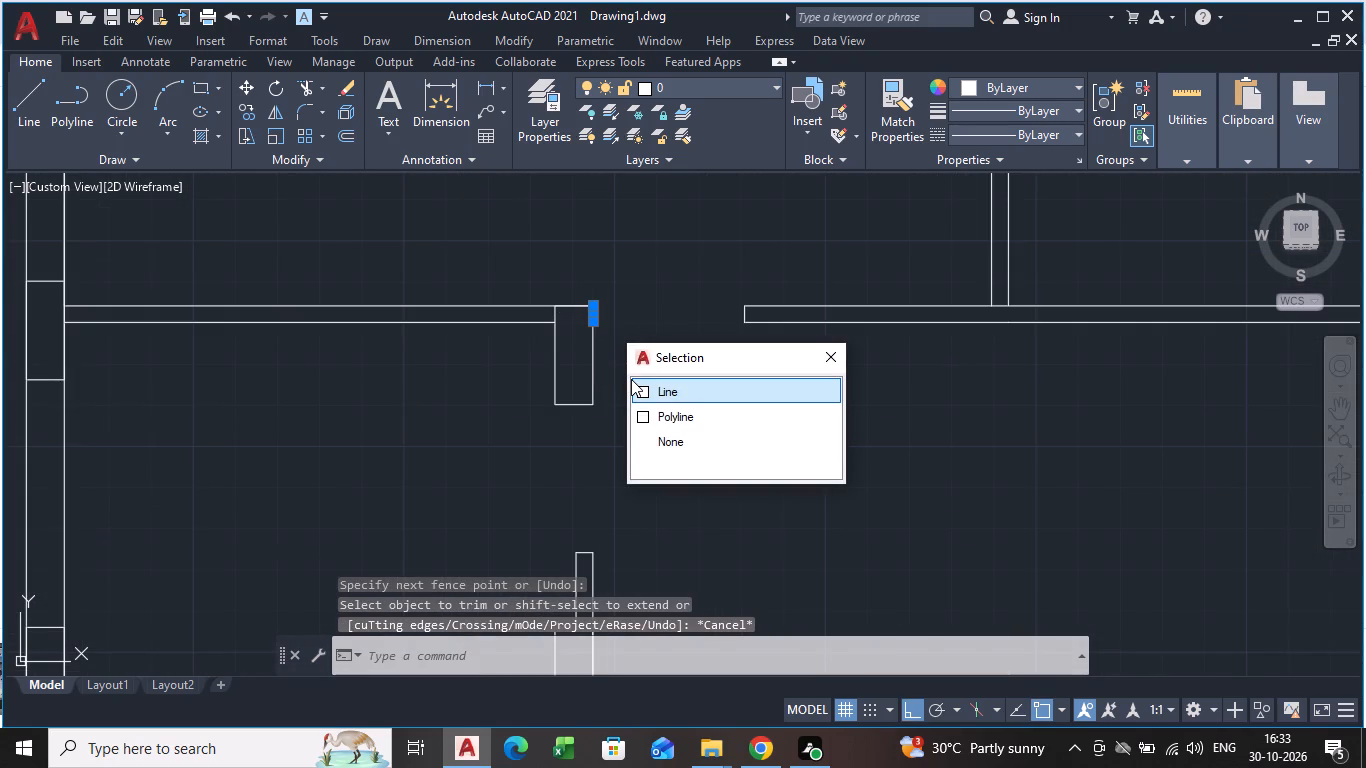
{"action": "left_click", "coordinate": [631, 379]}
{"action": "left_click", "coordinate": [646, 383]}
{"action": "key", "text": "Delete"}
Draw a 4" line across the same horizontal partition at the left edge of the interior column.
{"action": "scroll", "coordinate": [563, 390], "scroll_direction": "down", "scroll_amount": 2}
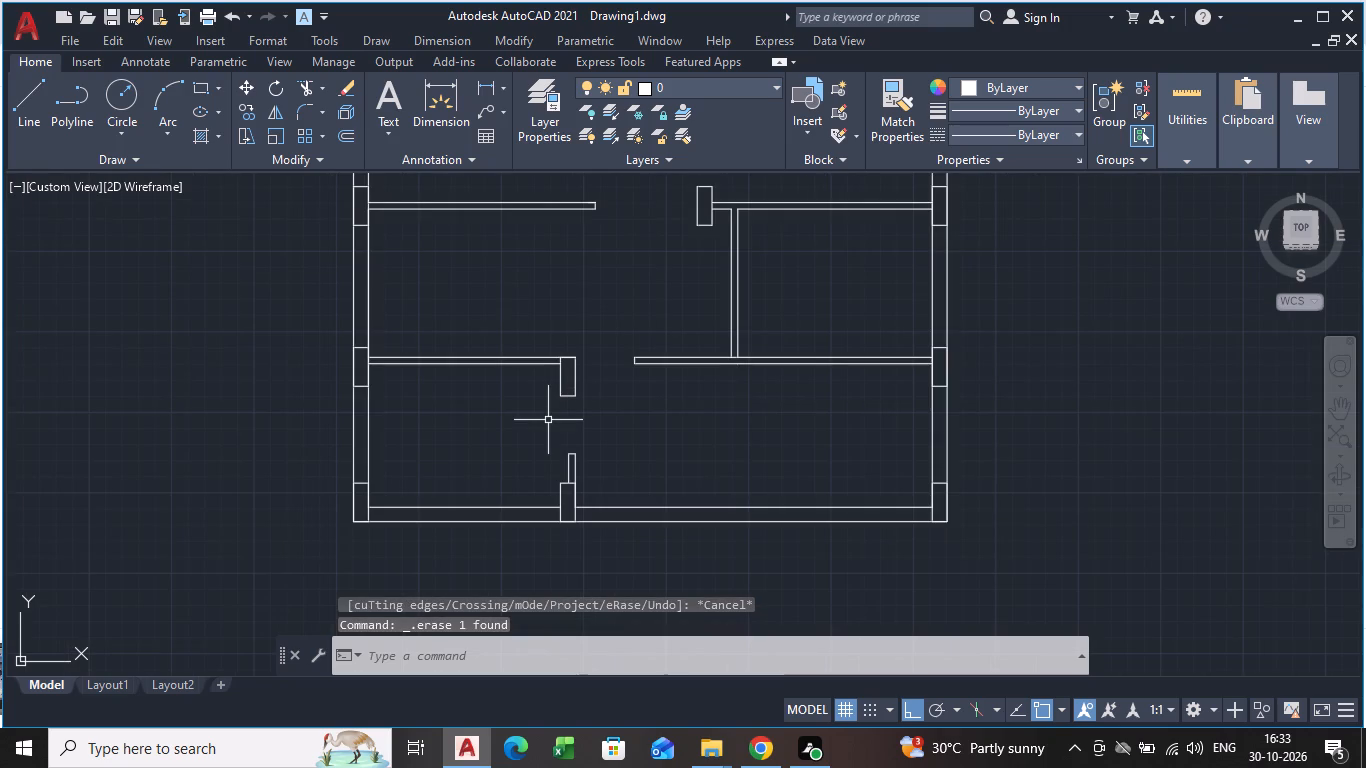
{"action": "scroll", "coordinate": [515, 372], "scroll_direction": "up", "scroll_amount": 1}
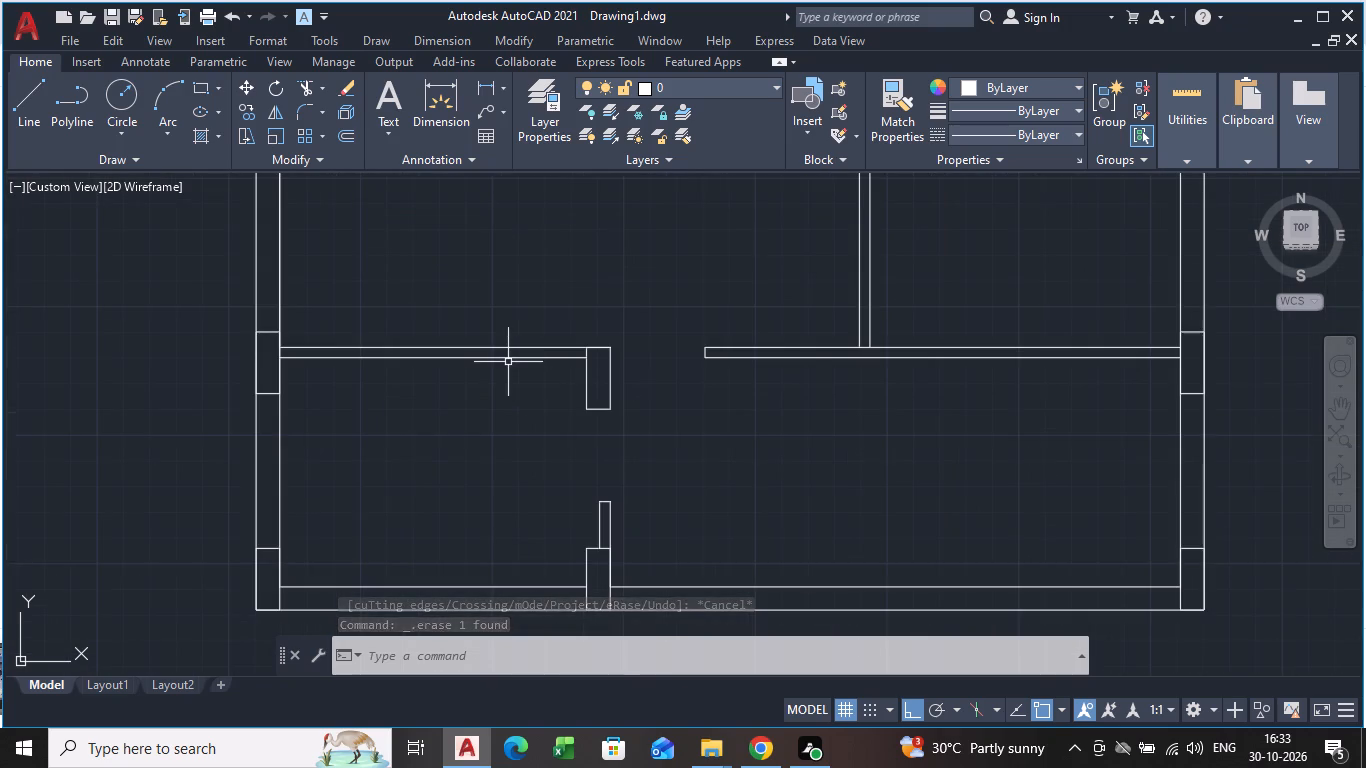
{"action": "scroll", "coordinate": [508, 362], "scroll_direction": "up", "scroll_amount": 1}
{"action": "middle_click_drag", "start_coordinate": [508, 362], "coordinate": [510, 337]}
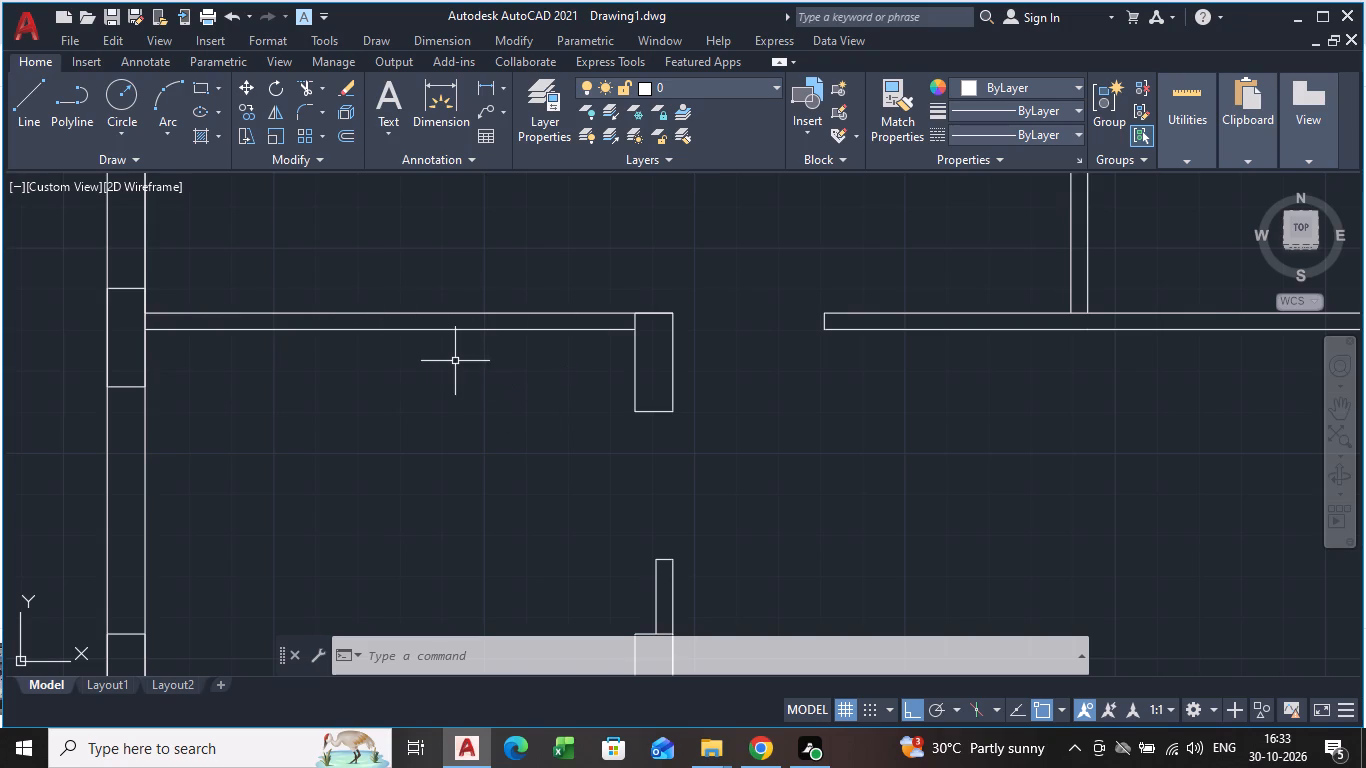
{"action": "scroll", "coordinate": [452, 359], "scroll_direction": "down", "scroll_amount": 1}
{"action": "scroll", "coordinate": [305, 341], "scroll_direction": "up", "scroll_amount": 1}
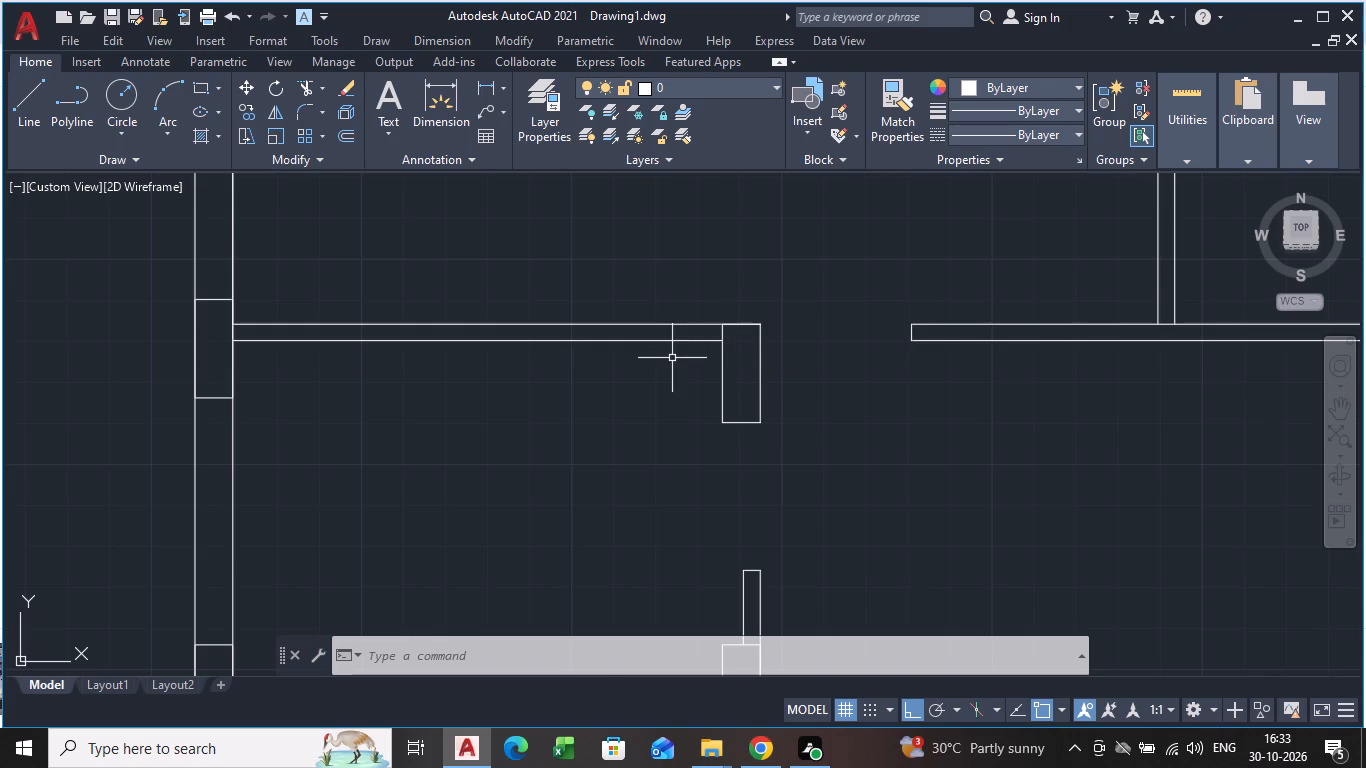
{"action": "key", "text": "l"}
{"action": "key", "text": "Return"}
{"action": "scroll", "coordinate": [723, 327], "scroll_direction": "up", "scroll_amount": 1}
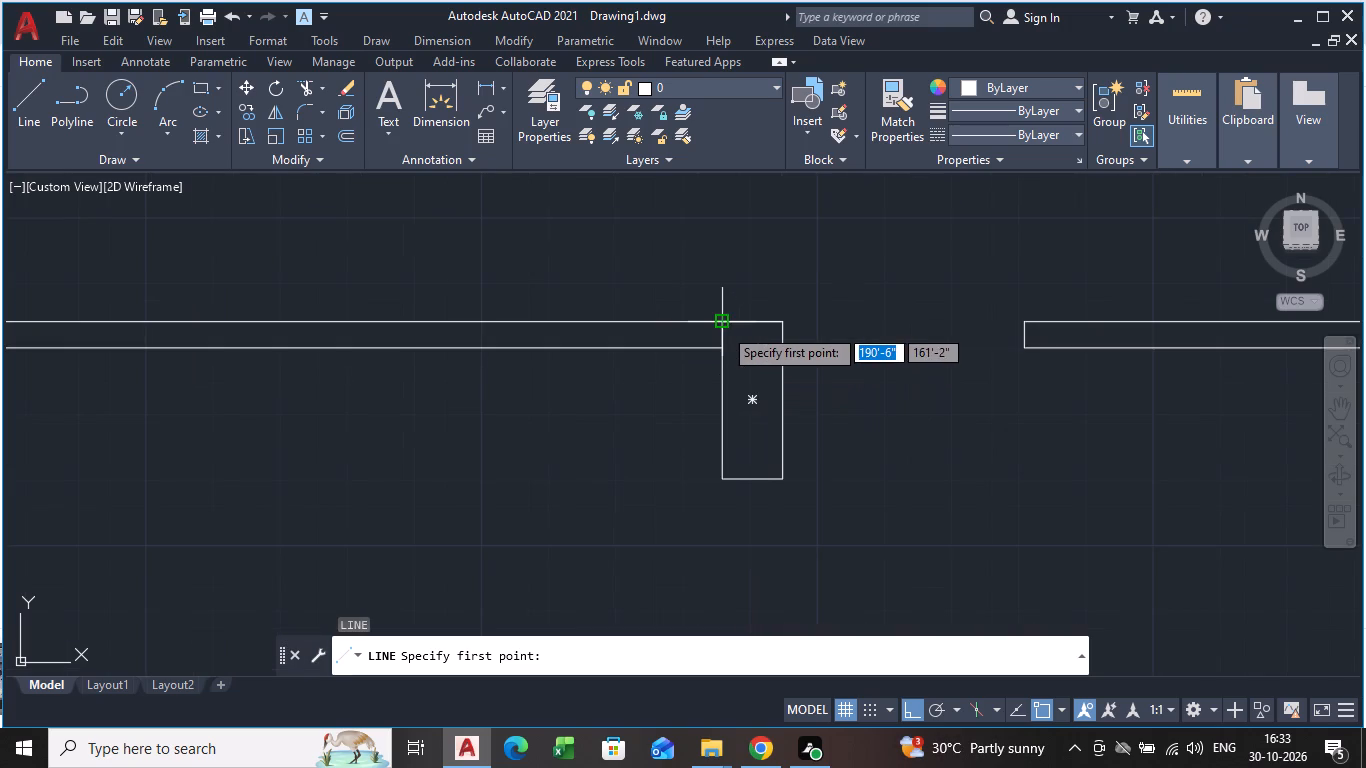
{"action": "left_click", "coordinate": [723, 327]}
{"action": "left_click", "coordinate": [722, 351]}
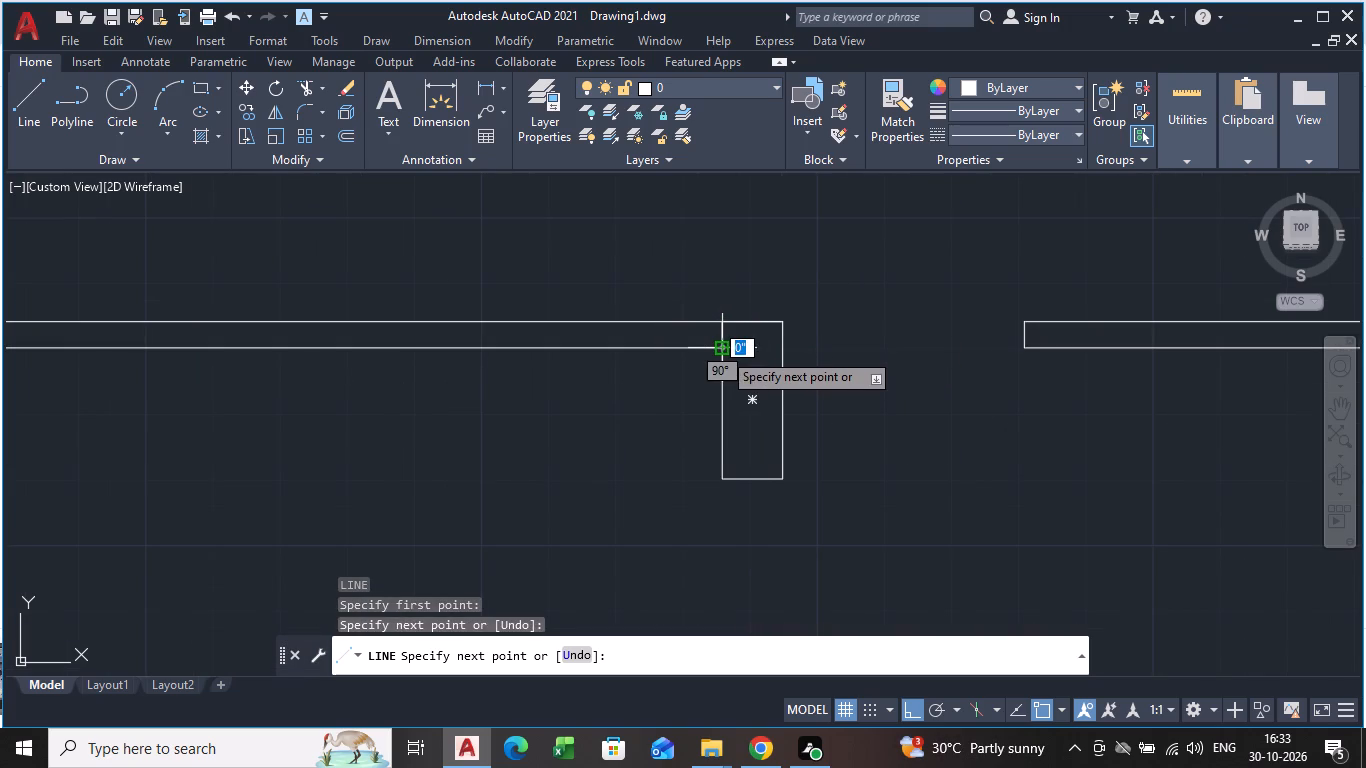
{"action": "key", "text": "space"}
Offset the 4" line on the interior column's left edge 3' to the left to mark the second door opening.
{"action": "left_click", "coordinate": [722, 339]}
{"action": "key", "text": "o"}
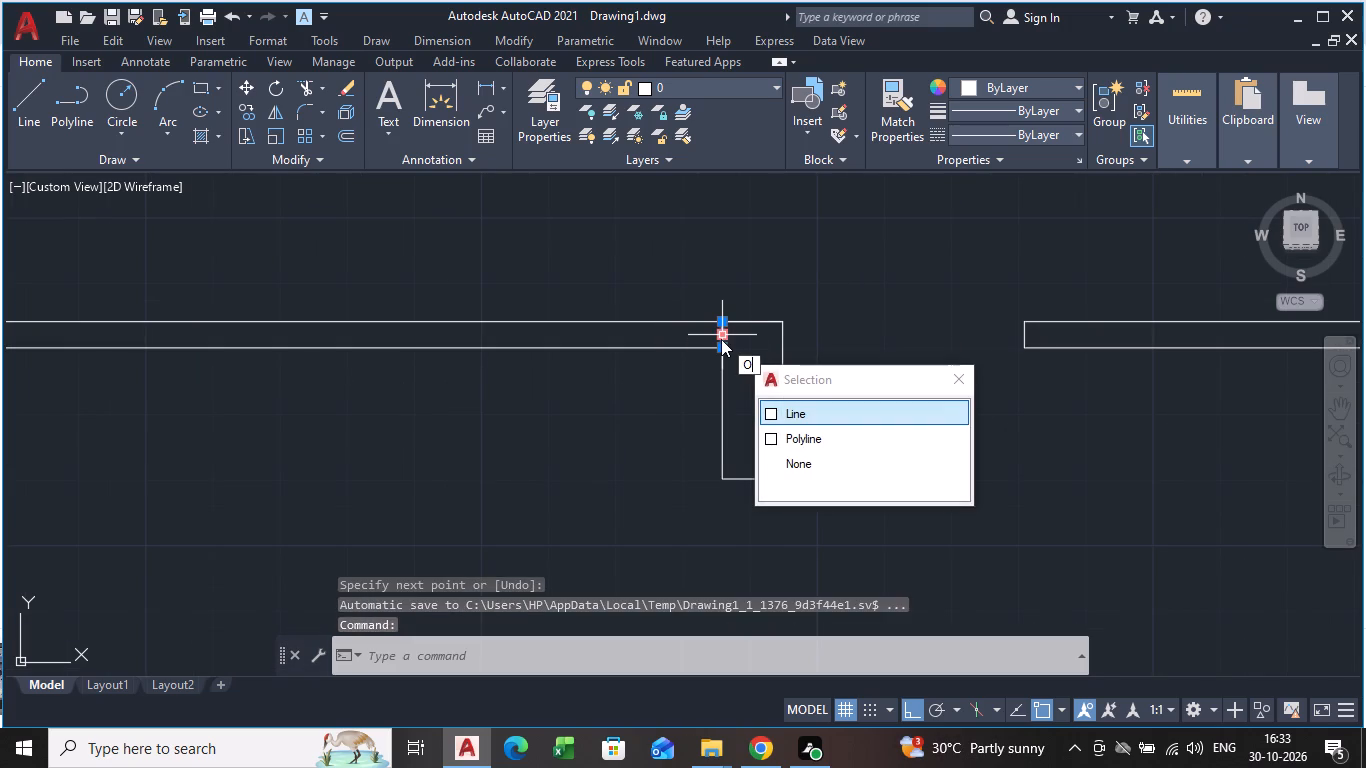
{"action": "type", "text": "FF"}
{"action": "key", "text": "Return"}
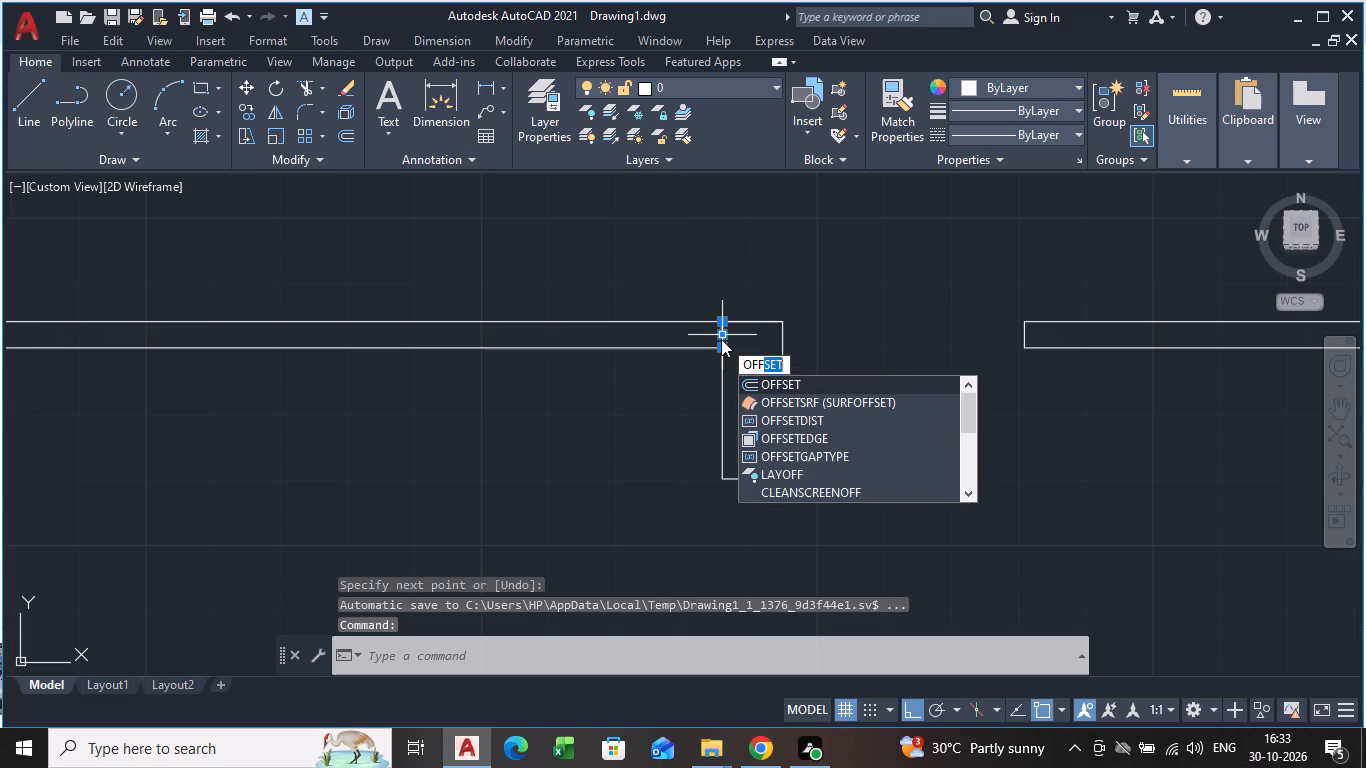
{"action": "key", "text": "Return"}
{"action": "left_click_drag", "start_coordinate": [721, 339], "coordinate": [691, 342]}
{"action": "type", "text": "3'"}
{"action": "key", "text": "Return"}
{"action": "left_click", "coordinate": [592, 342]}
Trim both partition face lines between the offset line and the interior column's left edge to open the second 3' doorway.
{"action": "type", "text": "TR"}
{"action": "key", "text": "Return"}
{"action": "key", "text": "Return"}
{"action": "key", "text": "Return"}
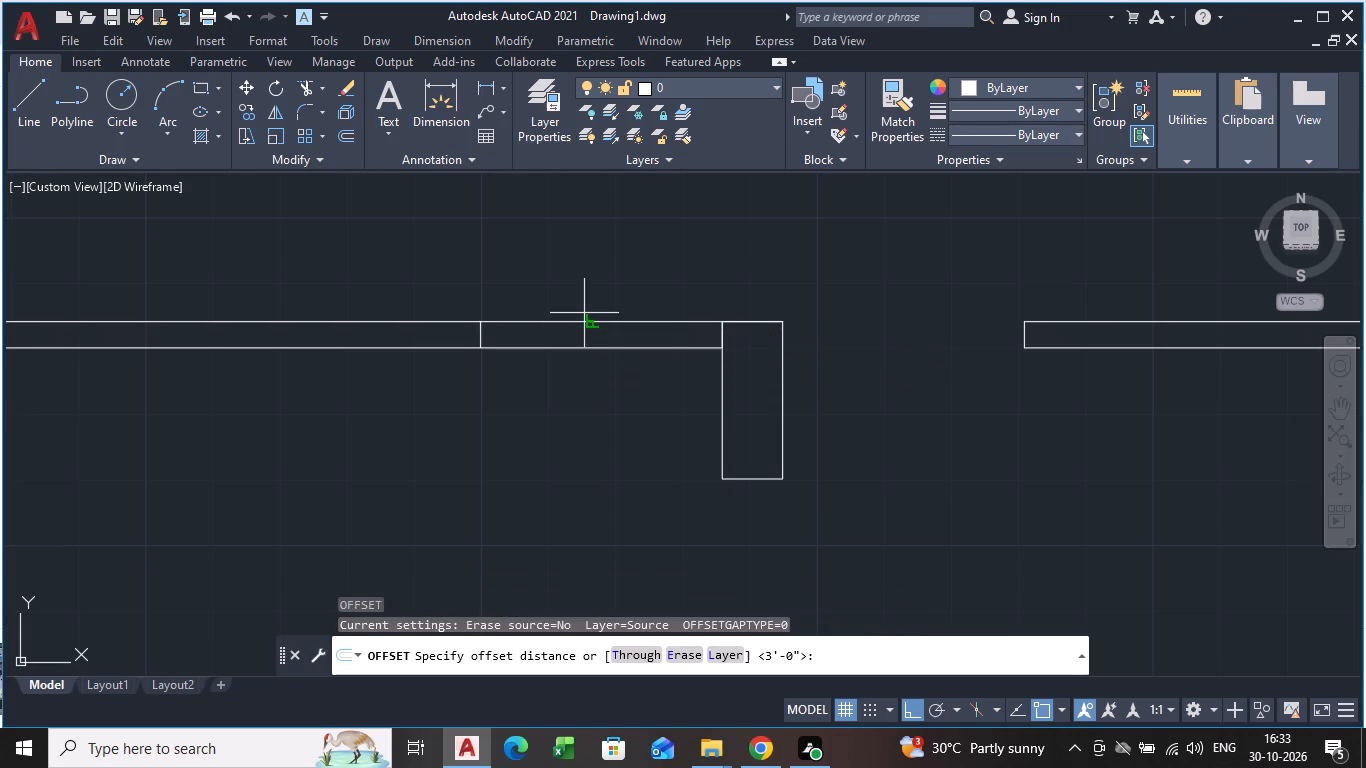
{"action": "key", "text": "Escape"}
{"action": "type", "text": "TR"}
{"action": "key", "text": "Return"}
{"action": "left_click_drag", "start_coordinate": [586, 296], "coordinate": [594, 376]}
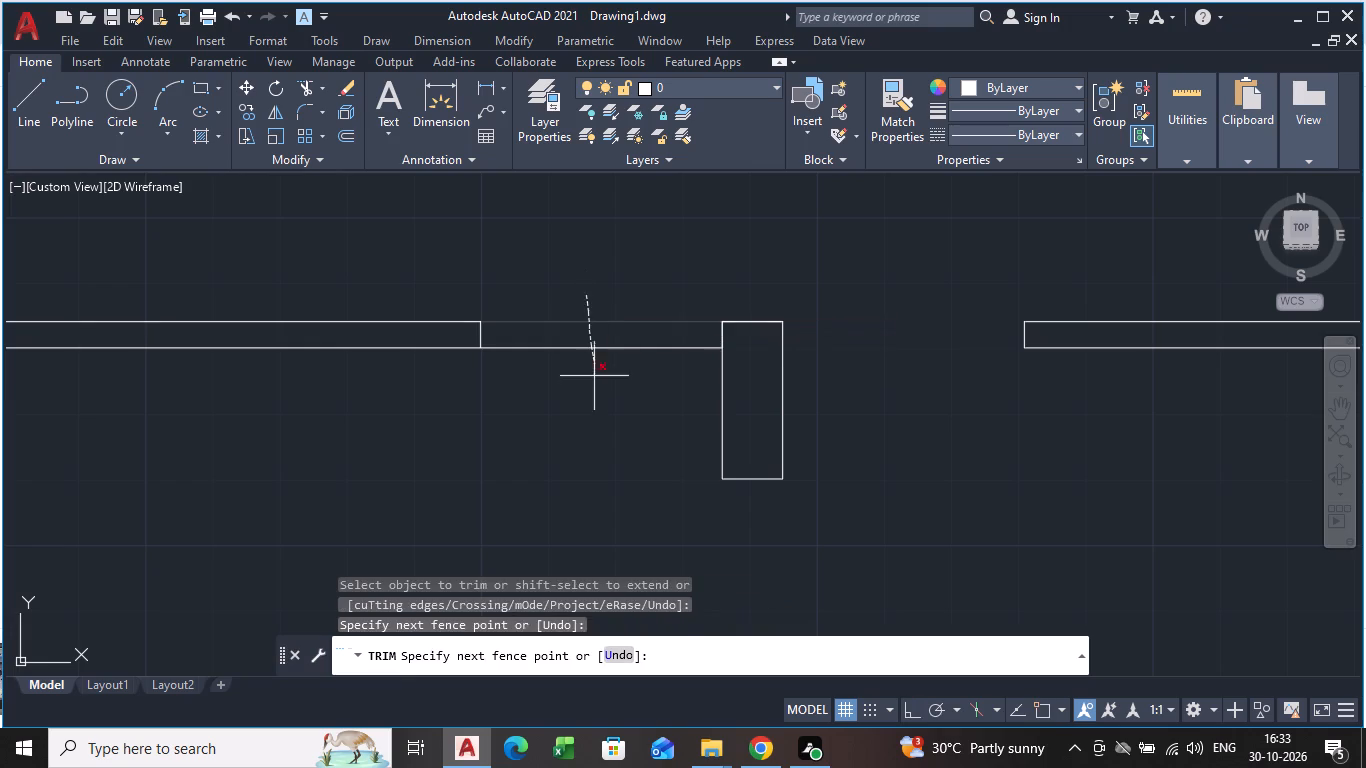
{"action": "left_click_drag", "start_coordinate": [594, 376], "coordinate": [594, 382]}
{"action": "key", "text": "space"}
Erase the leftover 4" construction line on the interior column's left edge.
{"action": "scroll", "coordinate": [720, 348], "scroll_direction": "up", "scroll_amount": 2}
{"action": "left_click", "coordinate": [725, 334]}
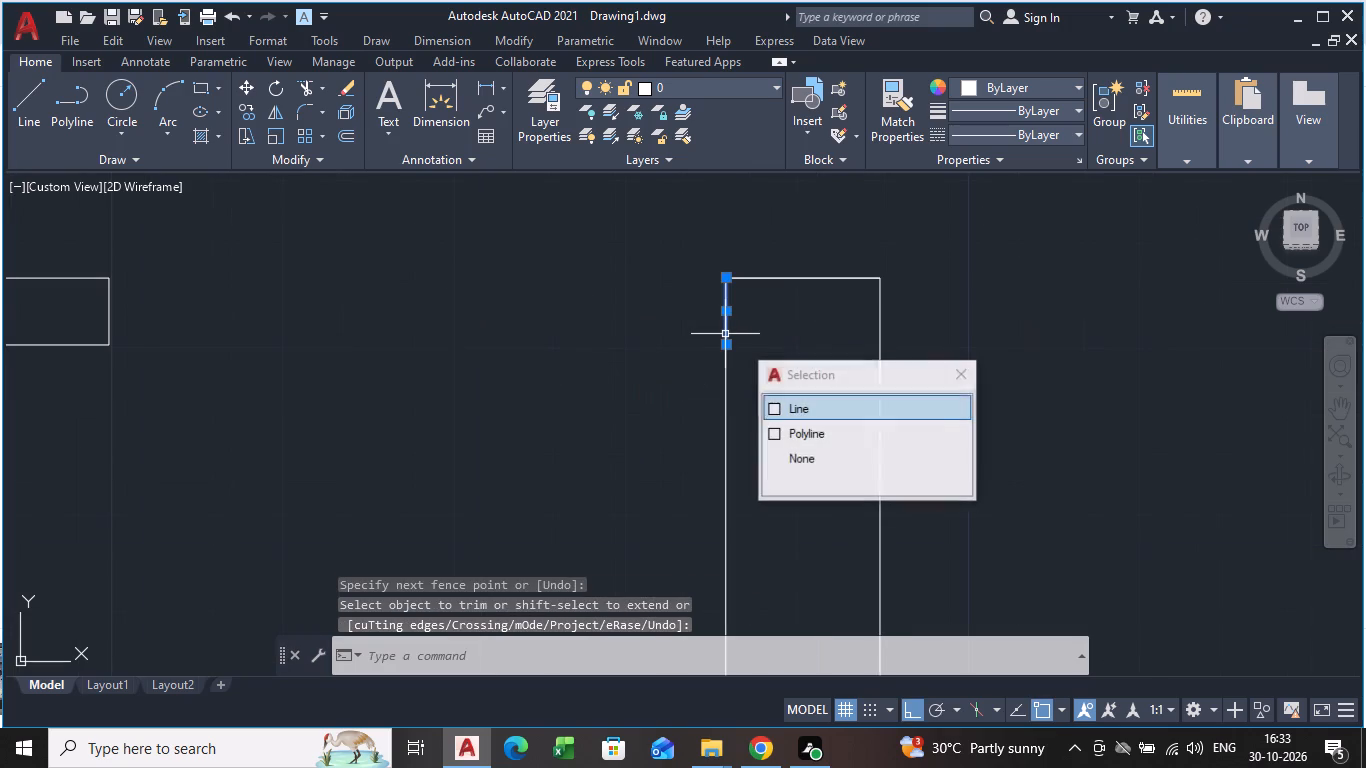
{"action": "key", "text": "Delete"}
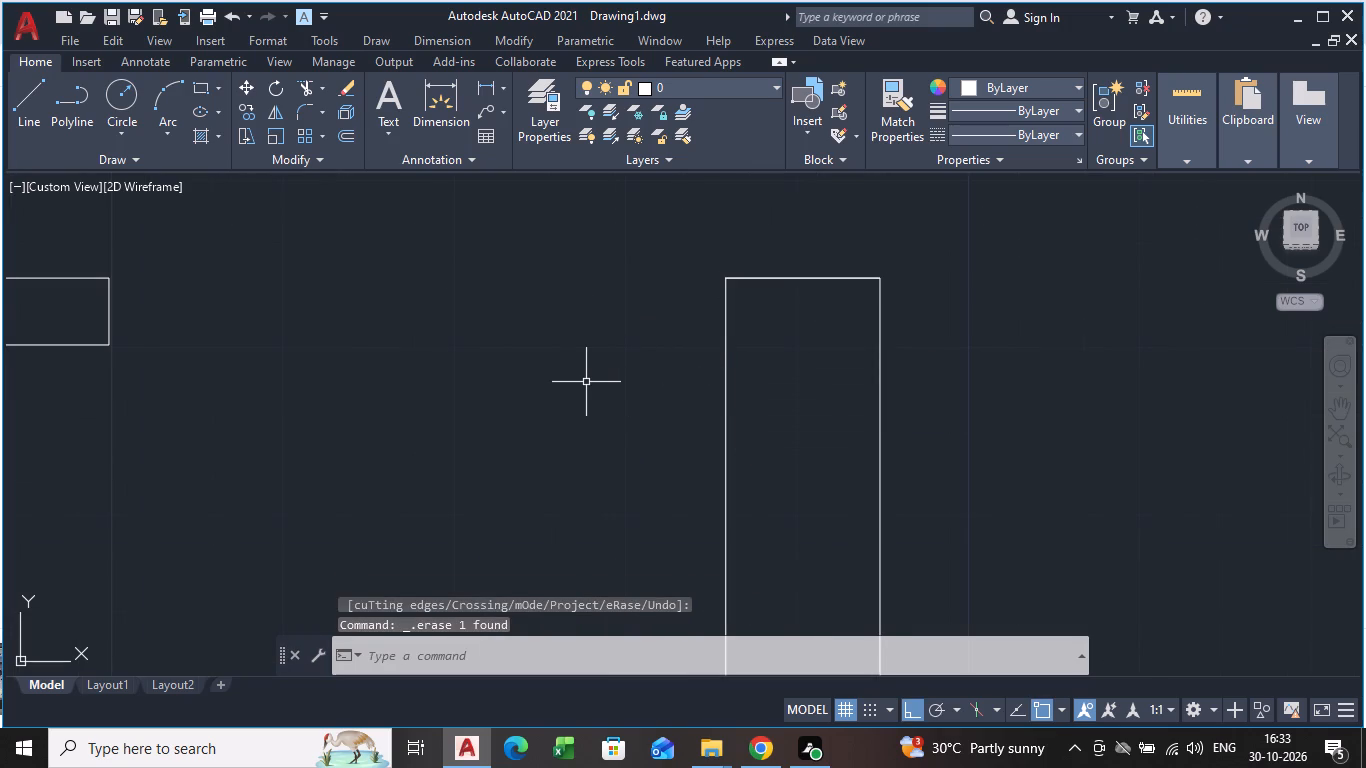
Examine the whole floor plan's partitions, columns and door openings, ending at the lower partition of the small top-centre room.
{"action": "scroll", "coordinate": [570, 398], "scroll_direction": "down", "scroll_amount": 3}
{"action": "middle_click_drag", "start_coordinate": [589, 451], "coordinate": [589, 410]}
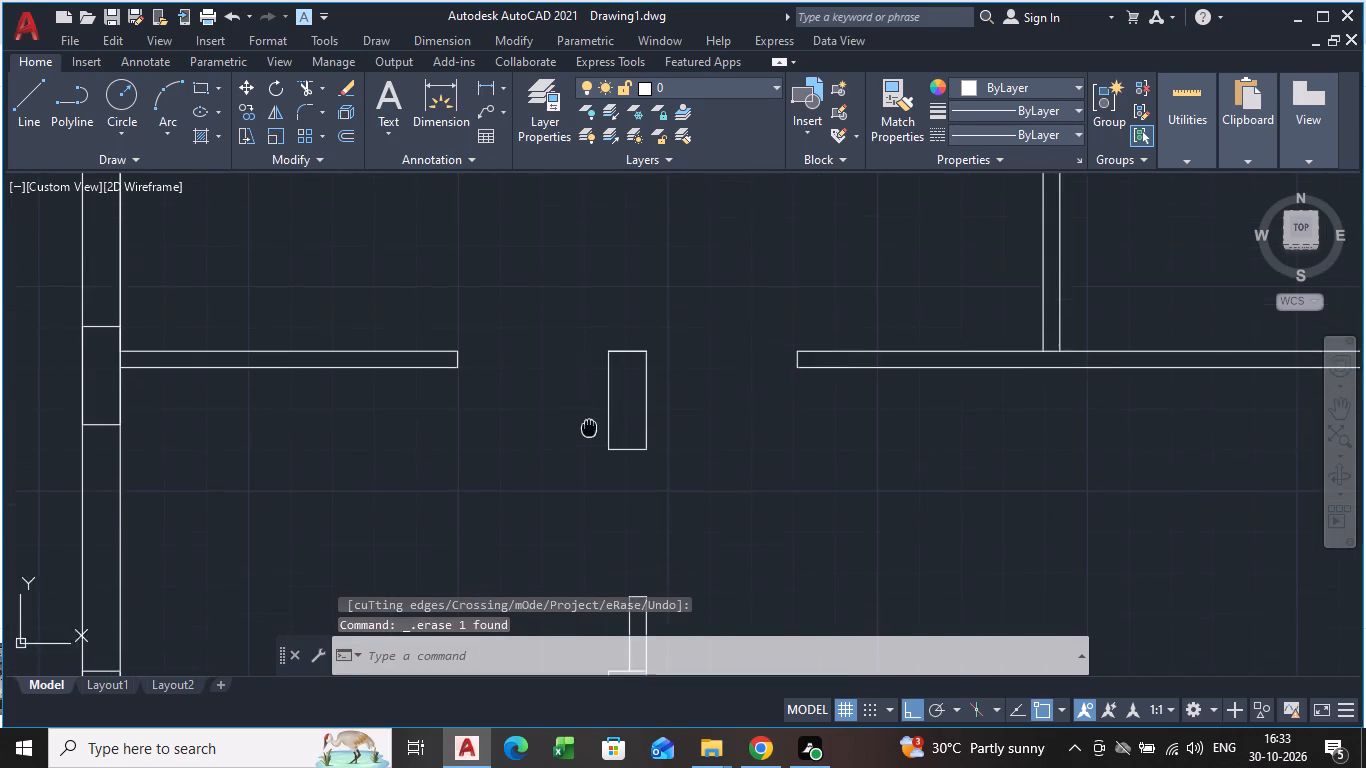
{"action": "middle_click_drag", "start_coordinate": [589, 410], "coordinate": [589, 352]}
{"action": "scroll", "coordinate": [587, 374], "scroll_direction": "down", "scroll_amount": 3}
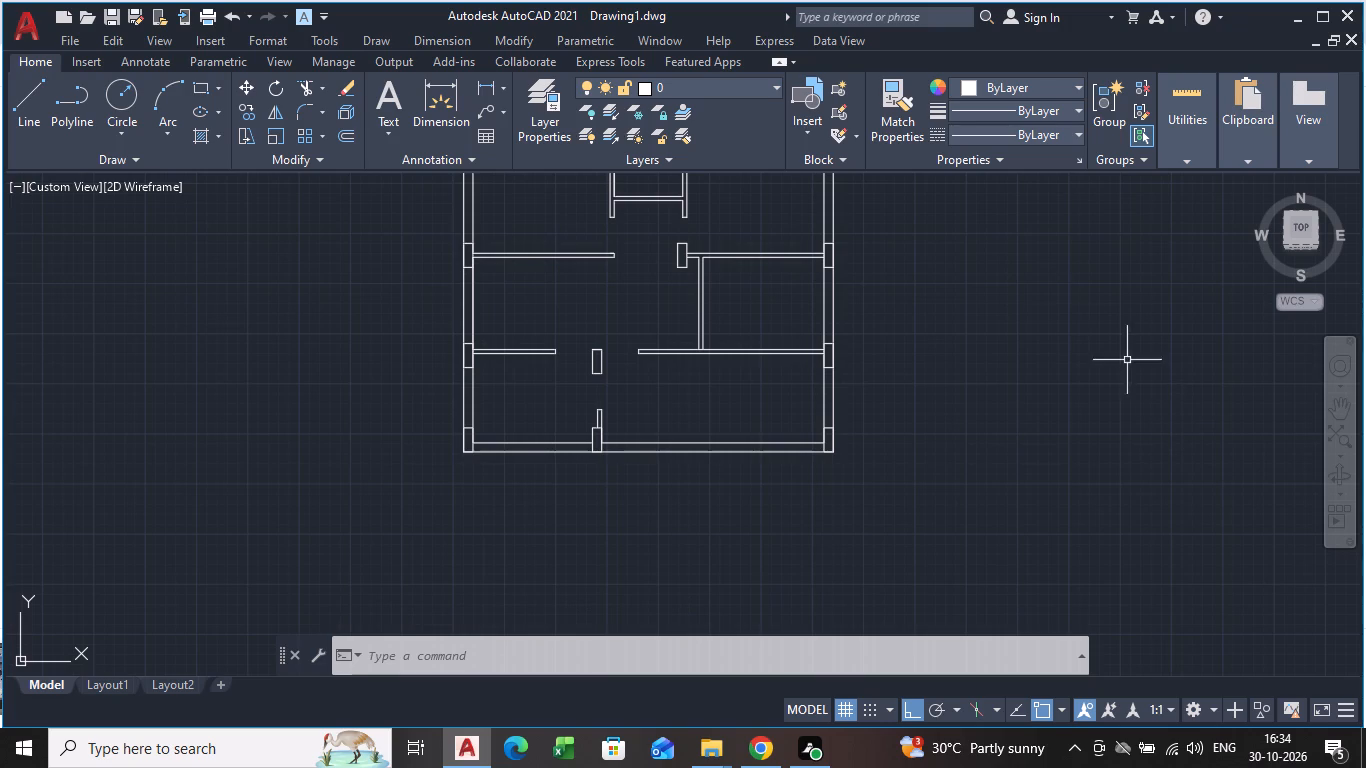
{"action": "middle_click_drag", "start_coordinate": [636, 435], "coordinate": [635, 476]}
{"action": "scroll", "coordinate": [636, 460], "scroll_direction": "down", "scroll_amount": 1}
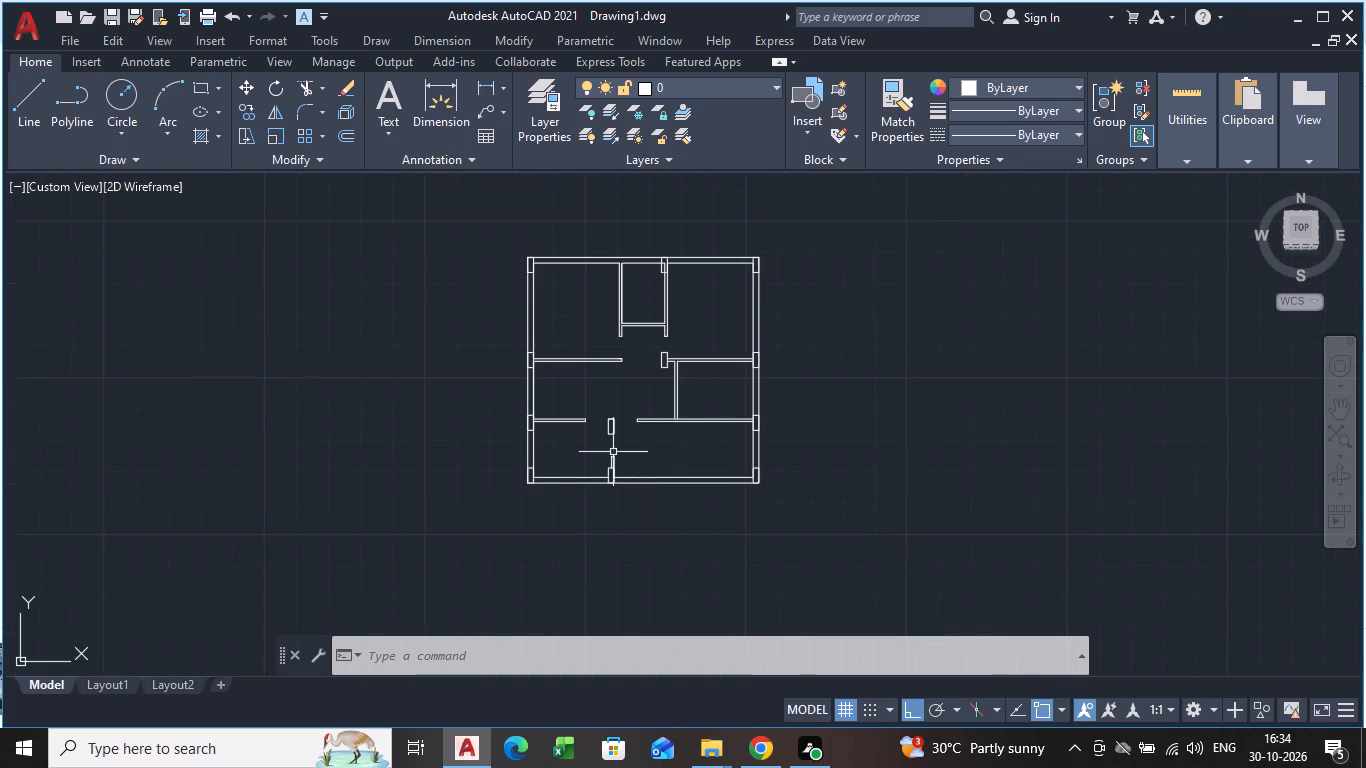
{"action": "scroll", "coordinate": [613, 446], "scroll_direction": "up", "scroll_amount": 3}
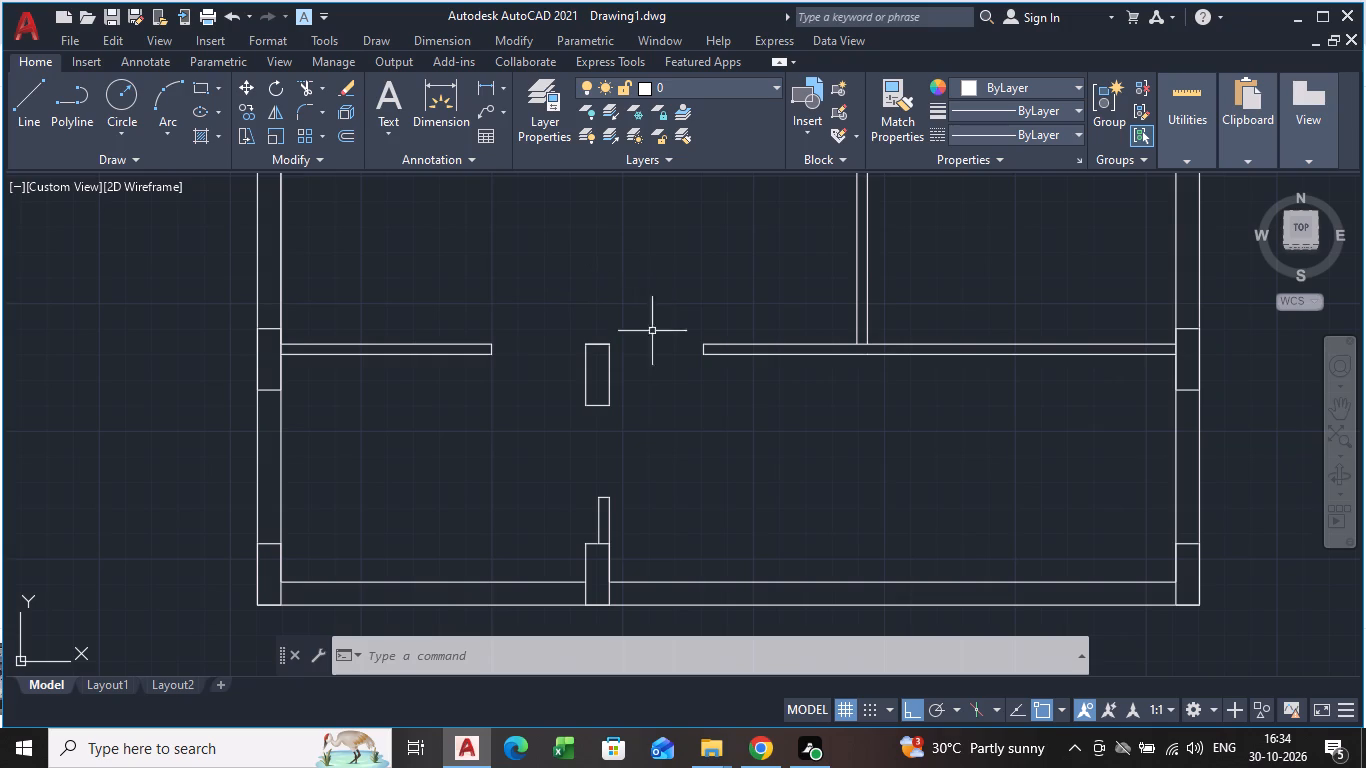
{"action": "scroll", "coordinate": [908, 382], "scroll_direction": "down", "scroll_amount": 1}
{"action": "middle_click_drag", "start_coordinate": [891, 380], "coordinate": [796, 435]}
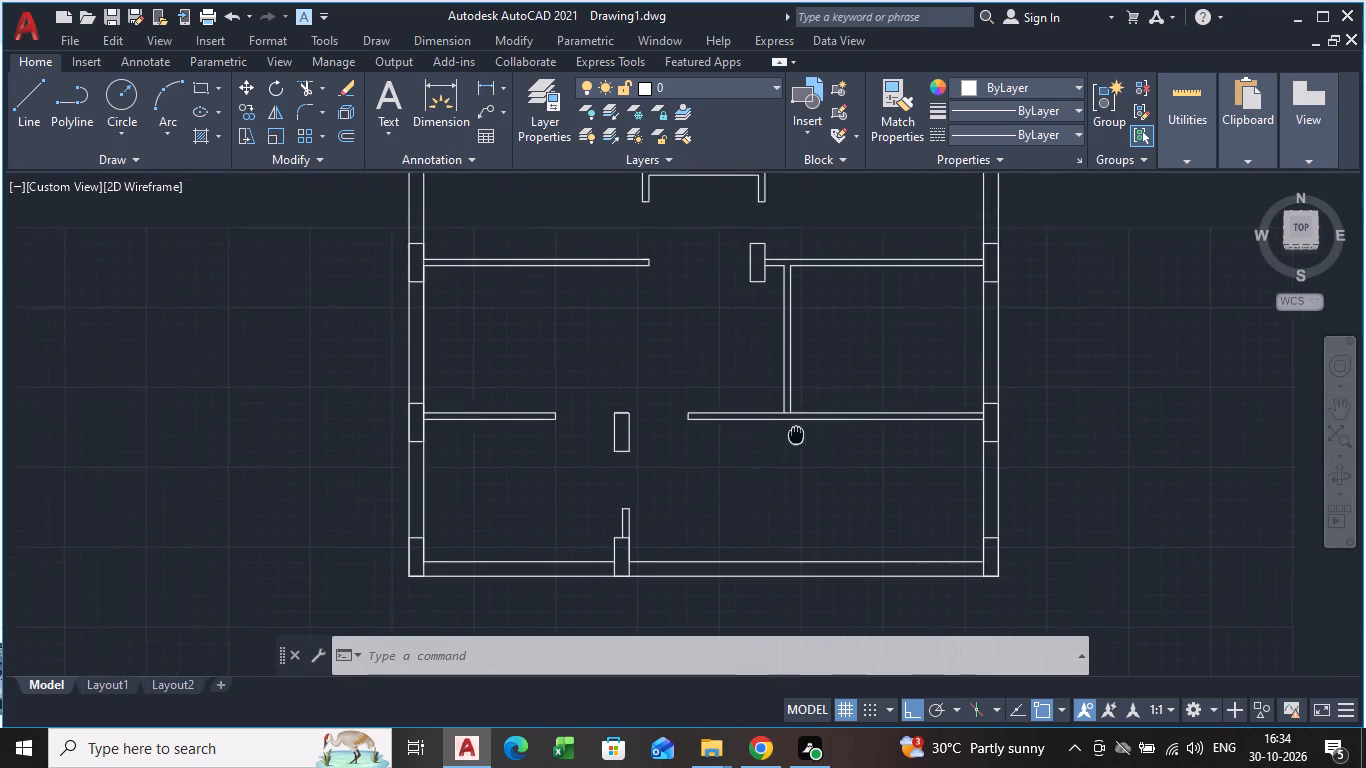
{"action": "middle_click_drag", "start_coordinate": [796, 435], "coordinate": [635, 459]}
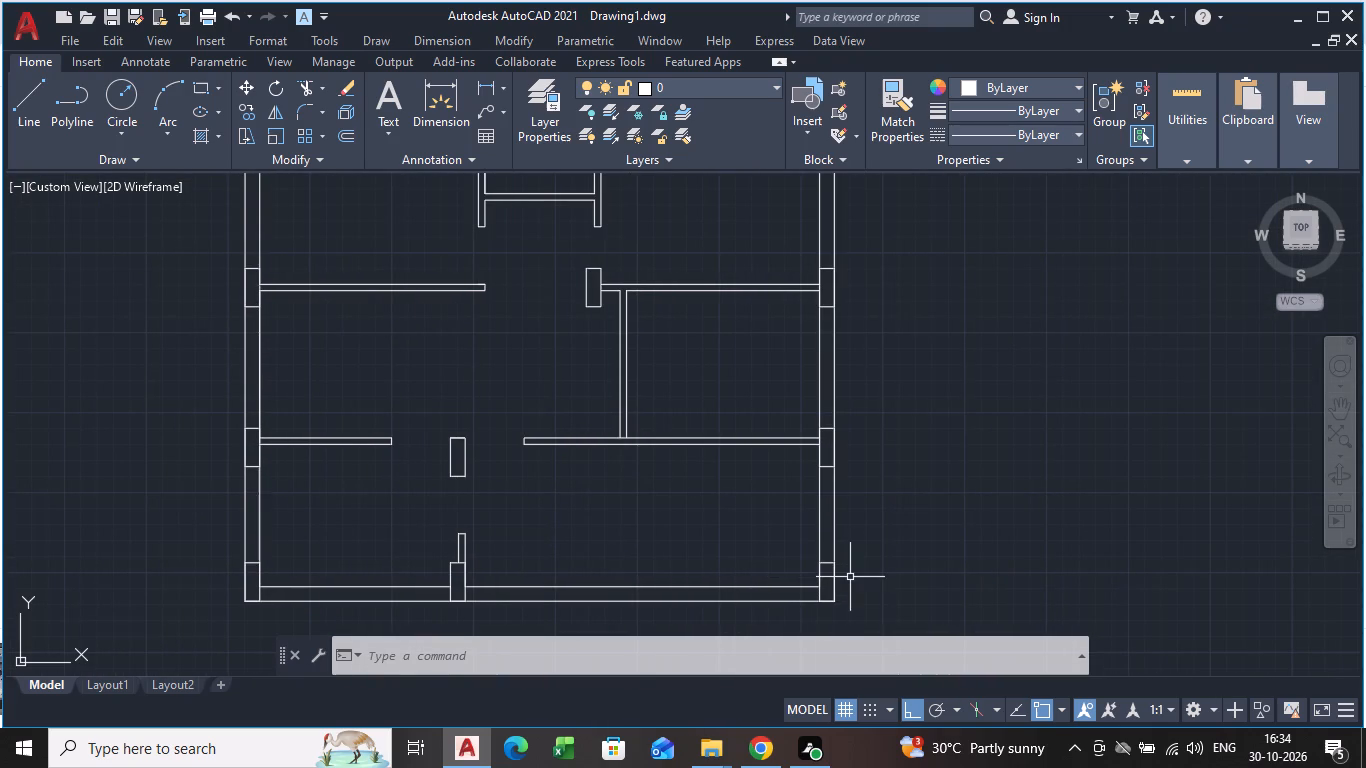
{"action": "scroll", "coordinate": [826, 588], "scroll_direction": "up", "scroll_amount": 3}
{"action": "scroll", "coordinate": [836, 573], "scroll_direction": "down", "scroll_amount": 2}
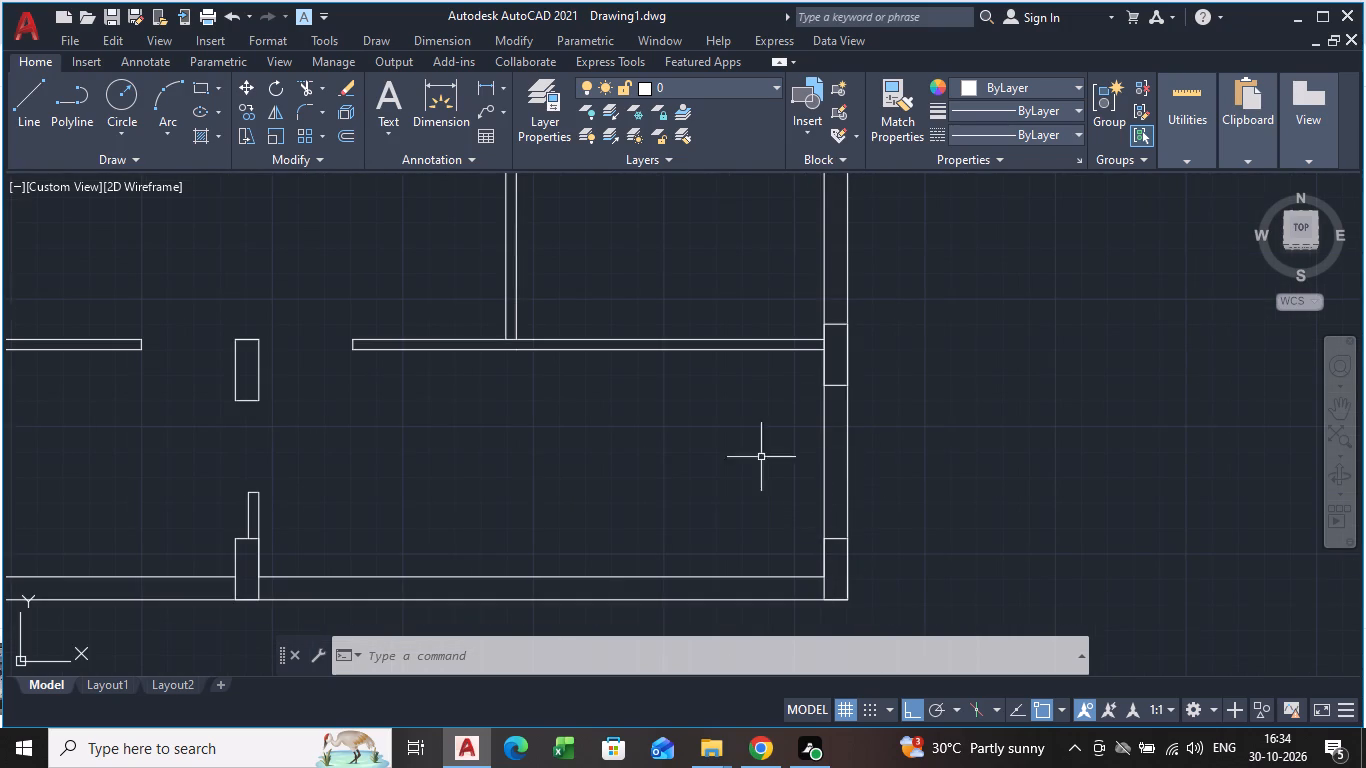
{"action": "scroll", "coordinate": [665, 472], "scroll_direction": "down", "scroll_amount": 2}
{"action": "middle_click_drag", "start_coordinate": [638, 478], "coordinate": [790, 508]}
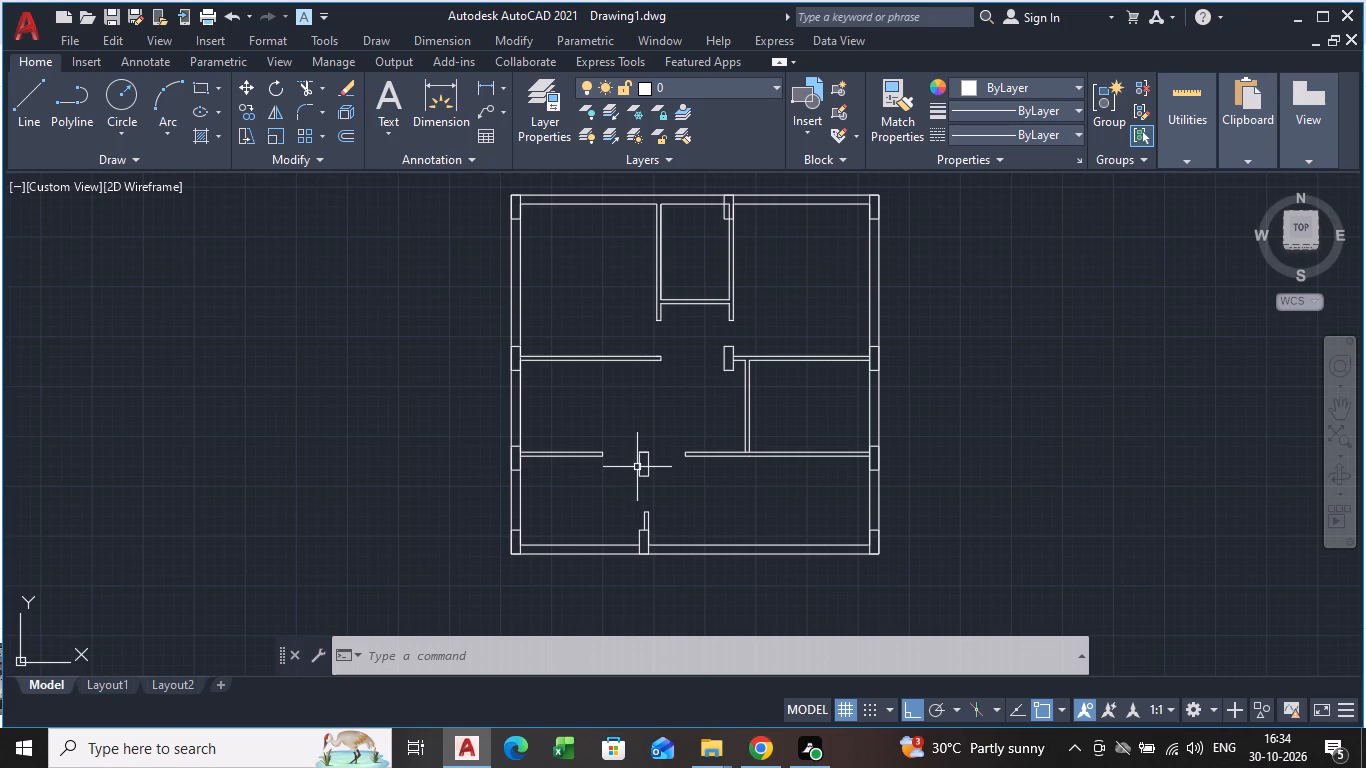
{"action": "middle_click_drag", "start_coordinate": [595, 412], "coordinate": [589, 507]}
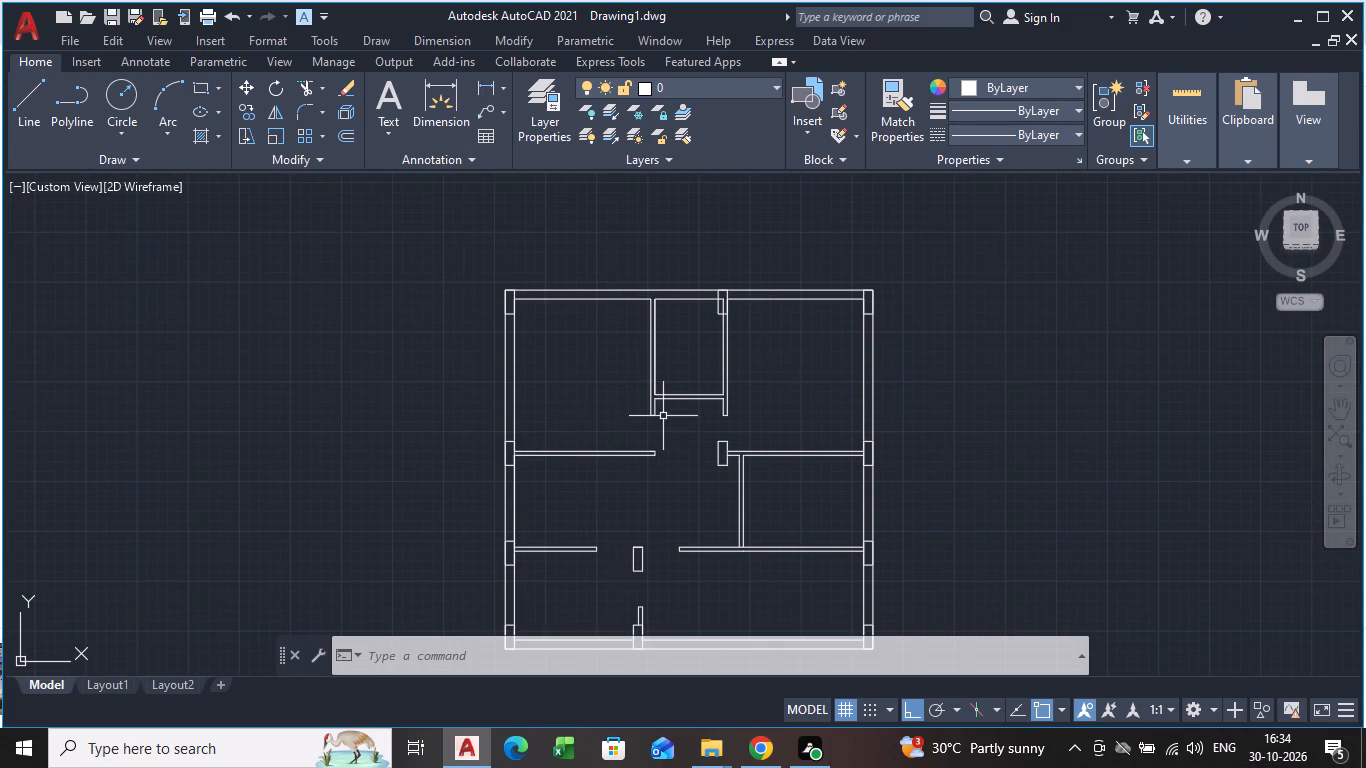
{"action": "scroll", "coordinate": [663, 416], "scroll_direction": "up", "scroll_amount": 2}
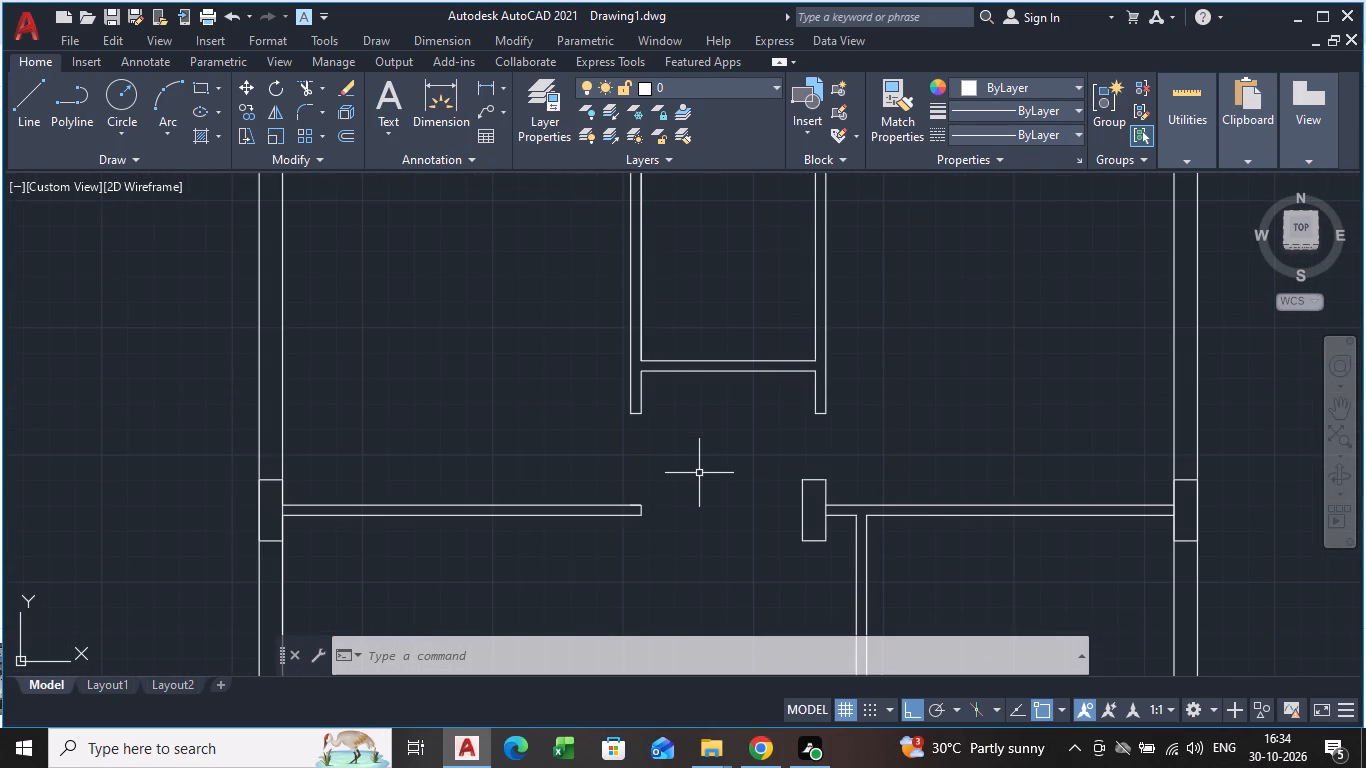
{"action": "scroll", "coordinate": [724, 499], "scroll_direction": "down", "scroll_amount": 1}
{"action": "middle_click_drag", "start_coordinate": [724, 499], "coordinate": [634, 508]}
{"action": "scroll", "coordinate": [617, 441], "scroll_direction": "up", "scroll_amount": 2}
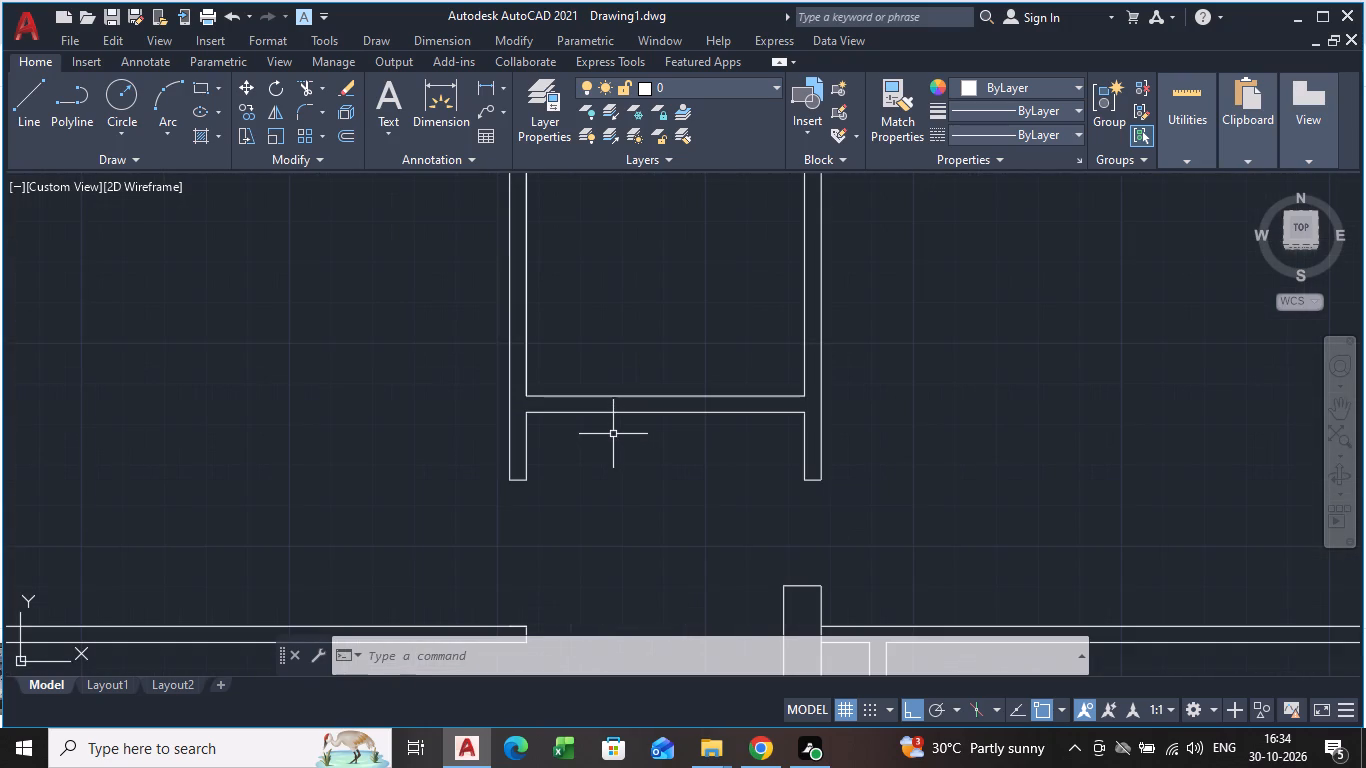
{"action": "scroll", "coordinate": [613, 431], "scroll_direction": "up", "scroll_amount": 2}
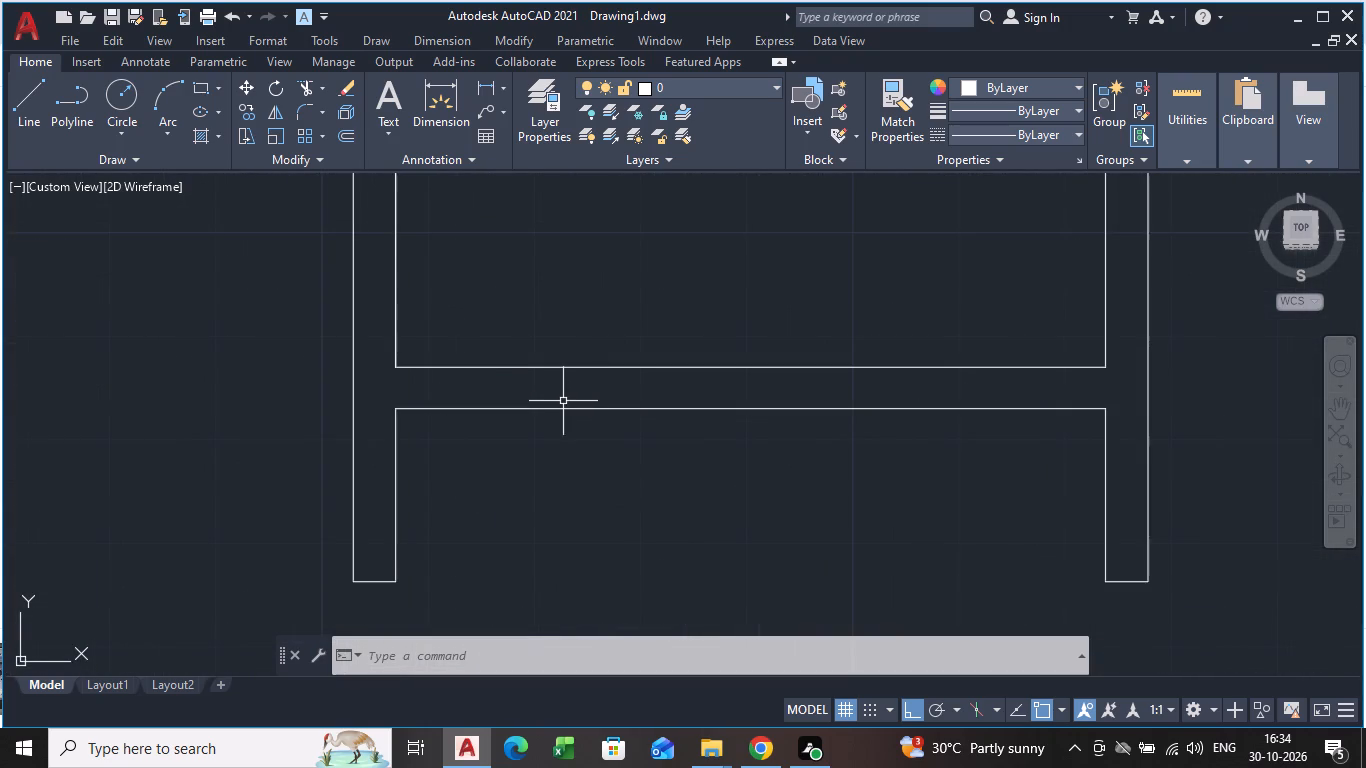
Draw a line from the top-centre room's lower-left inside corner, 3' along the lower partition and straight across its 4" thickness.
{"action": "scroll", "coordinate": [563, 401], "scroll_direction": "down", "scroll_amount": 1}
{"action": "key", "text": "l"}
{"action": "key", "text": "Return"}
{"action": "middle_click_drag", "start_coordinate": [564, 404], "coordinate": [433, 433]}
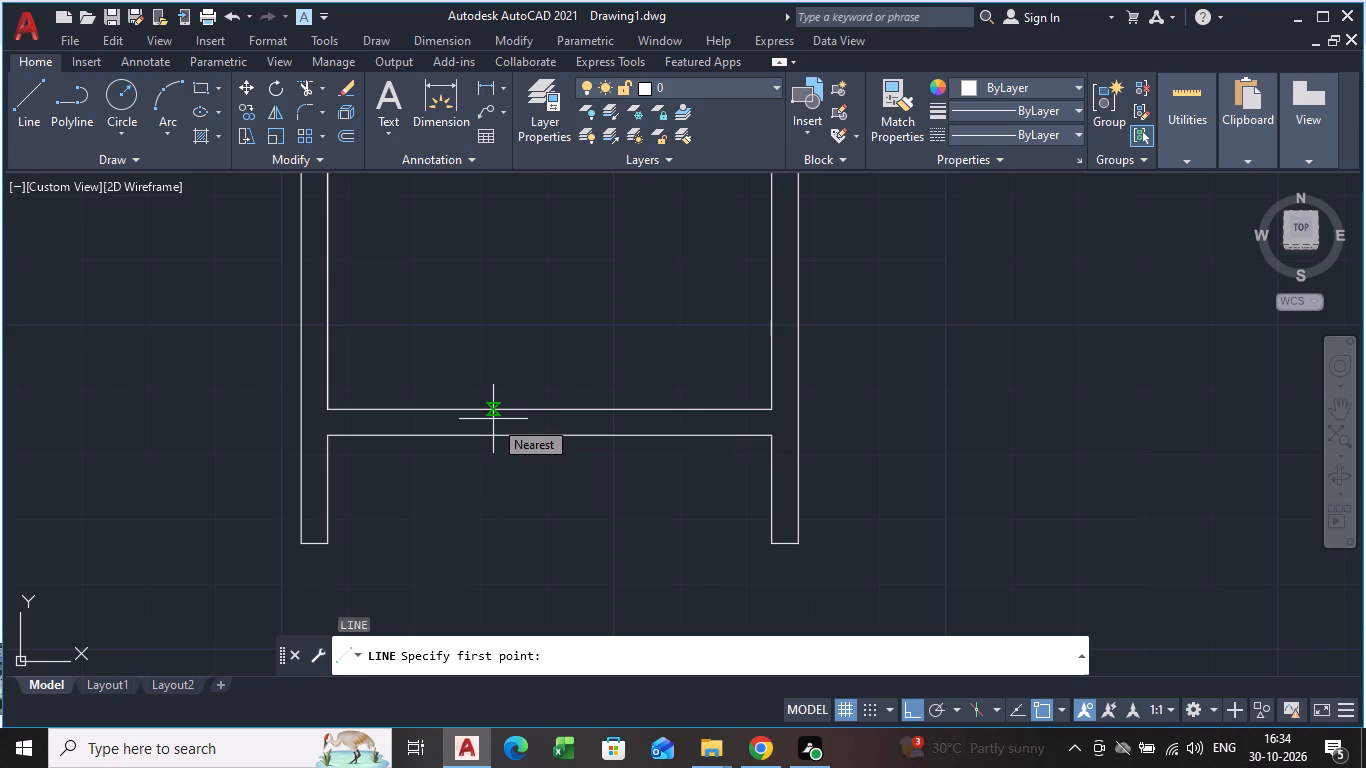
{"action": "left_click", "coordinate": [328, 408]}
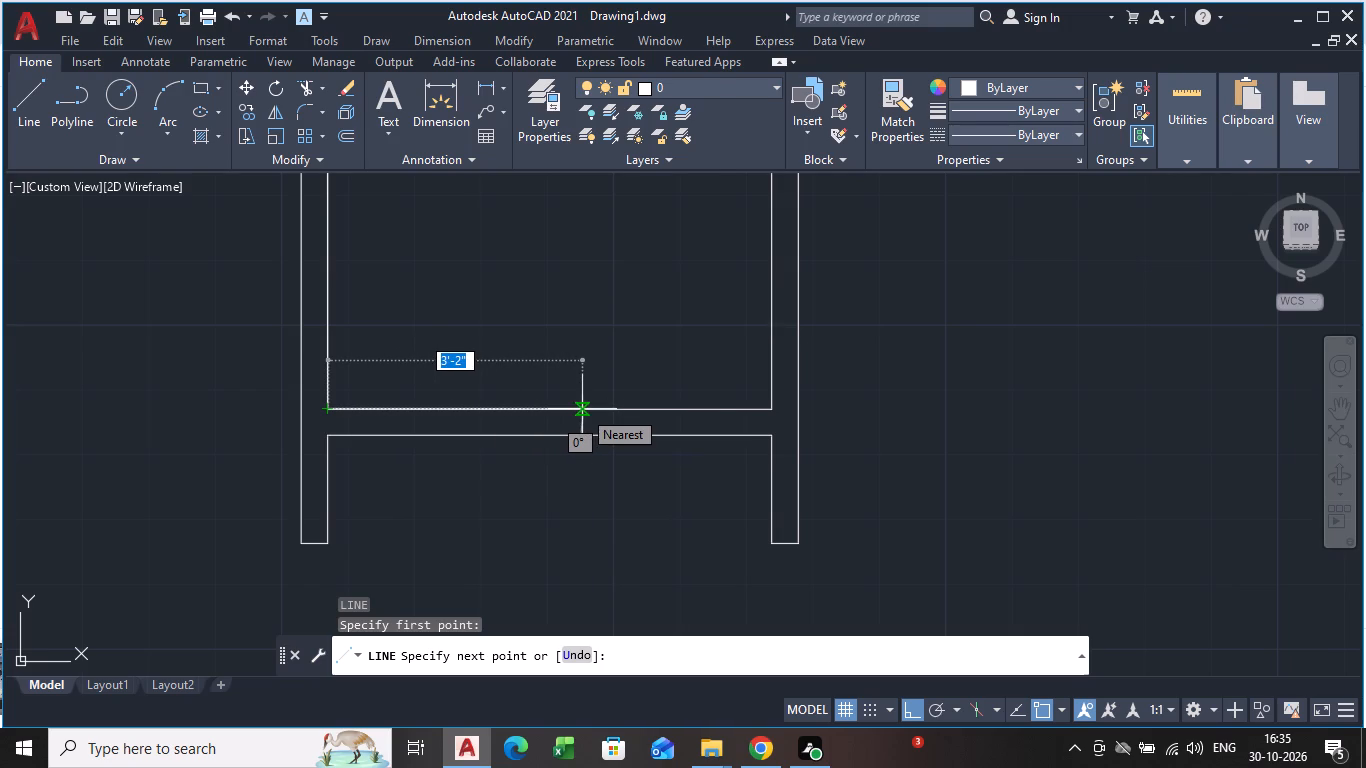
{"action": "key", "text": "3"}
{"action": "key", "text": "Return"}
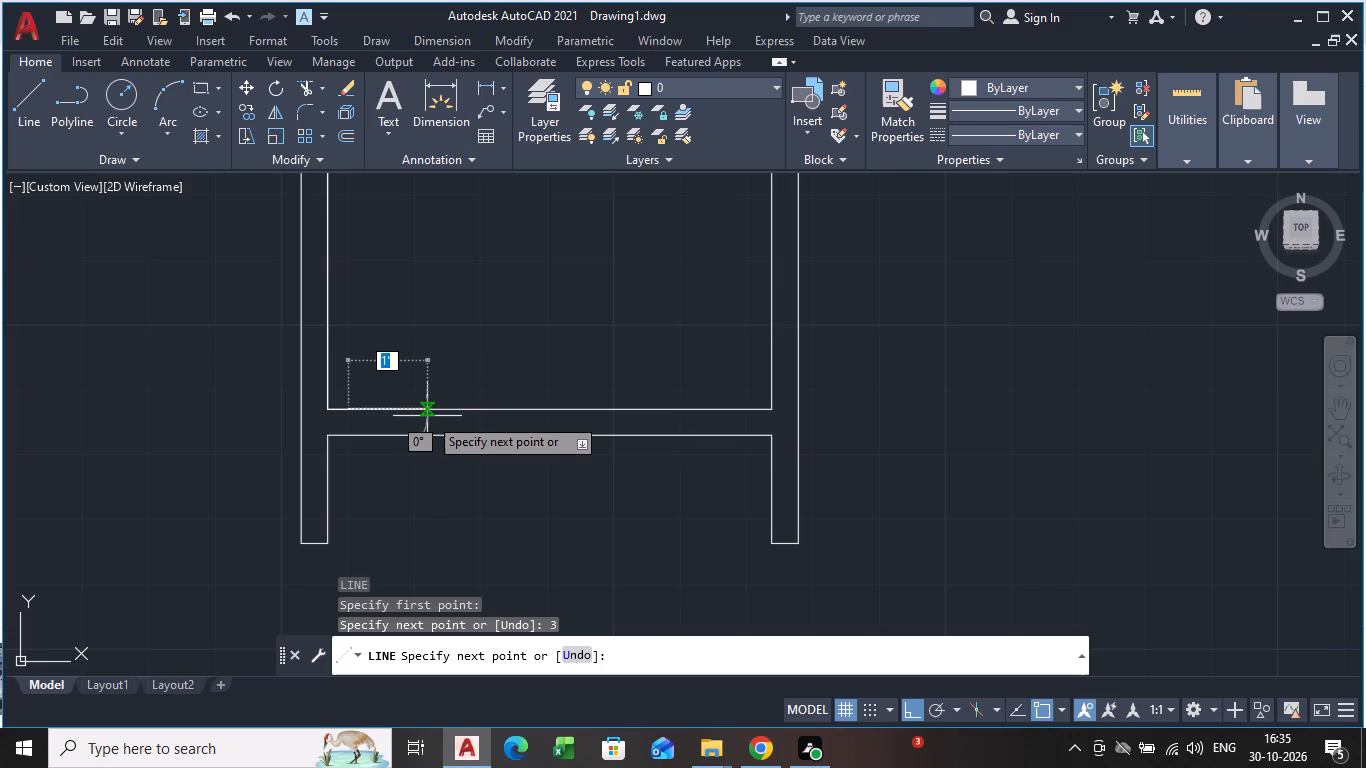
{"action": "key", "text": "ctrl+z"}
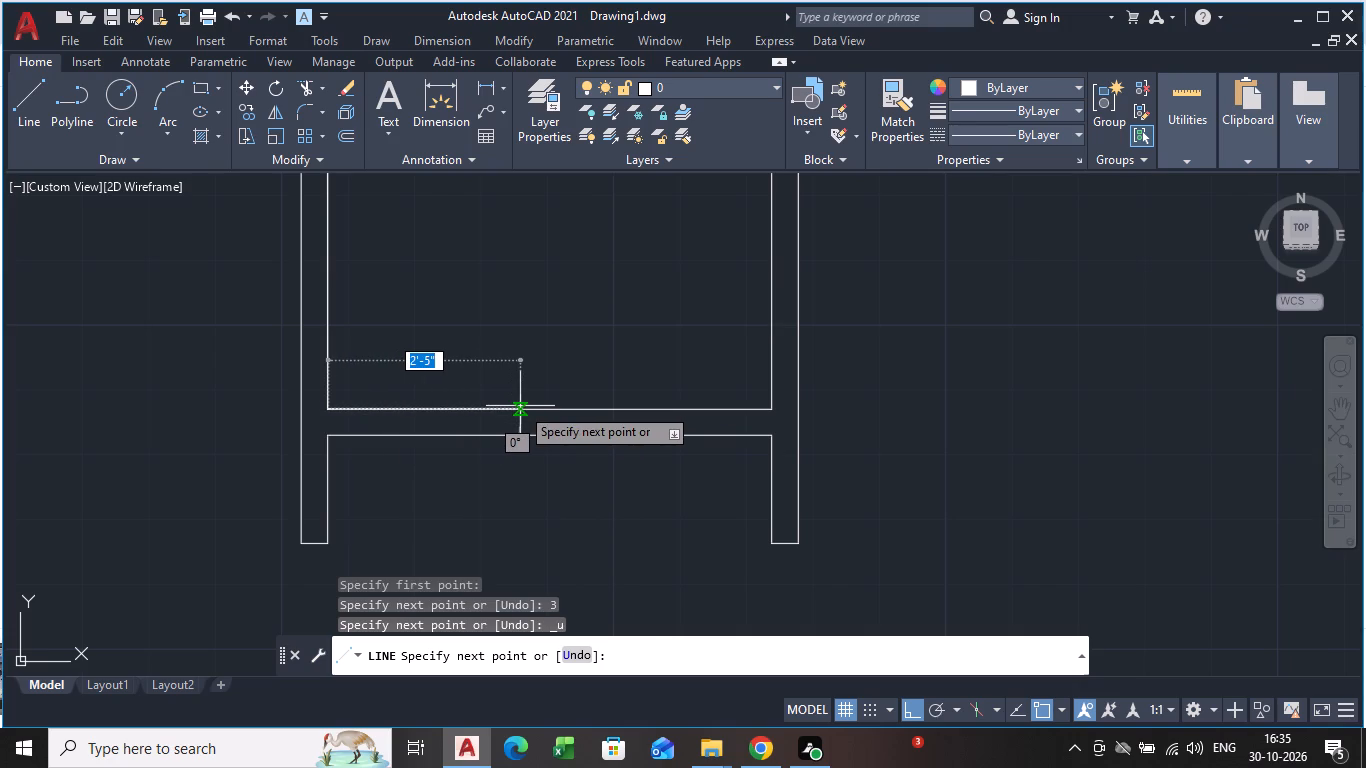
{"action": "type", "text": "3'"}
{"action": "key", "text": "Return"}
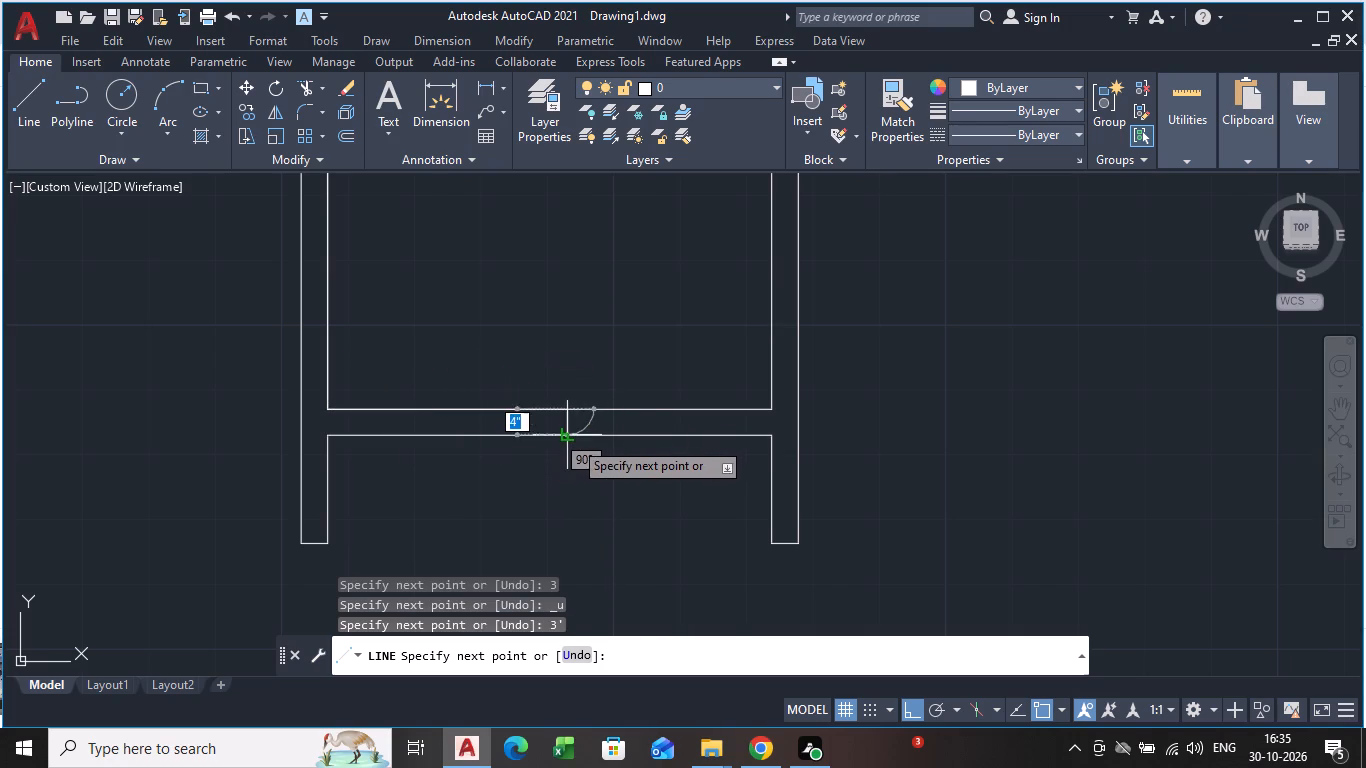
{"action": "left_click", "coordinate": [572, 441]}
{"action": "key", "text": "space"}
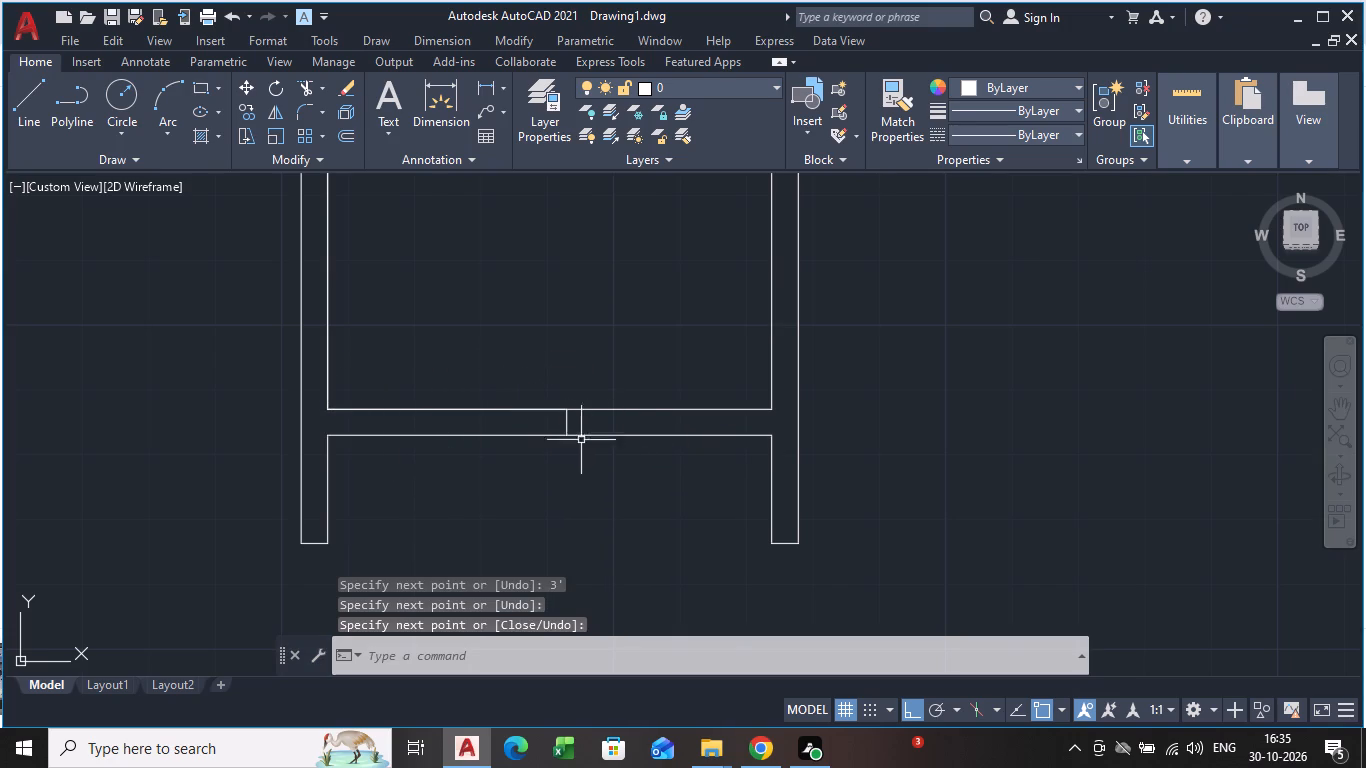
Draw a line across the same lower partition a few inches from the room's left partition to mark the other door jamb.
{"action": "key", "text": "l"}
{"action": "key", "text": "Return"}
{"action": "scroll", "coordinate": [364, 425], "scroll_direction": "up", "scroll_amount": 1}
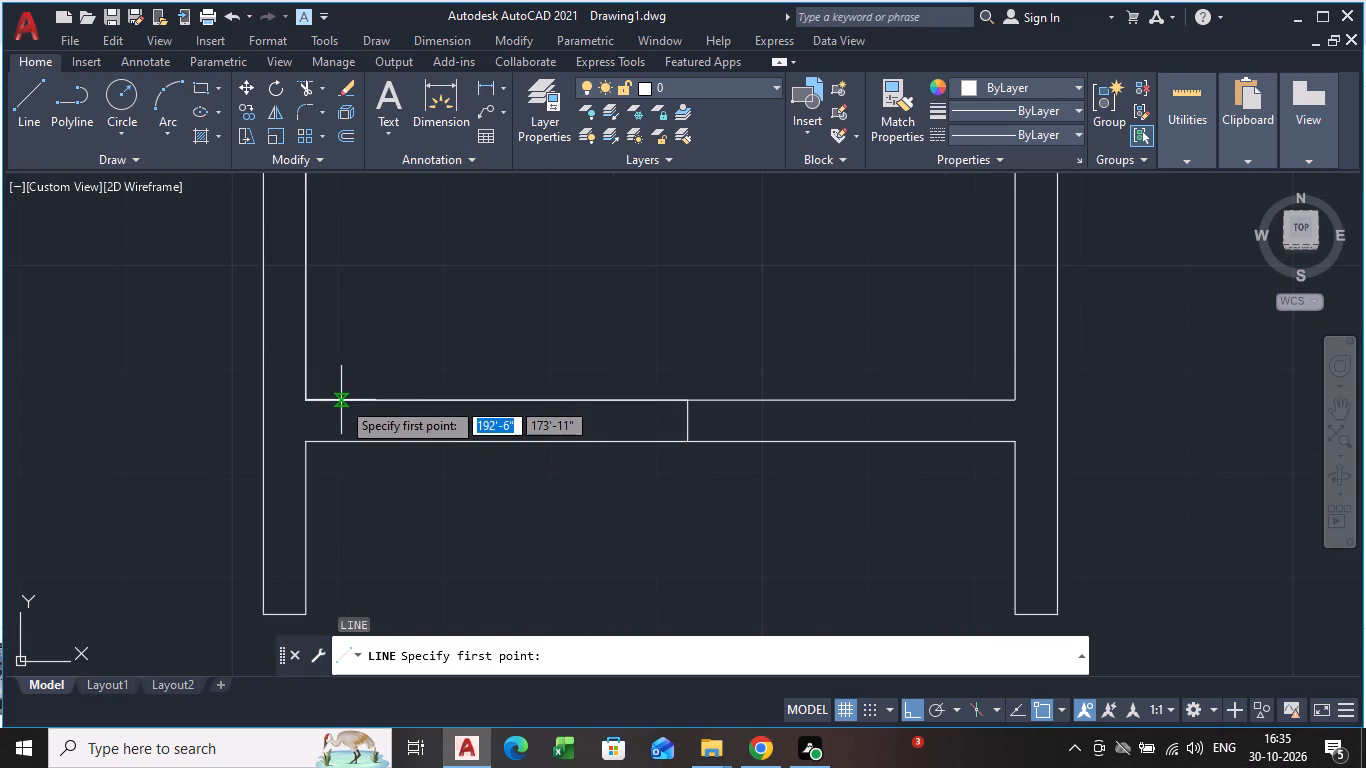
{"action": "left_click", "coordinate": [341, 399]}
{"action": "left_click", "coordinate": [343, 441]}
{"action": "key", "text": "space"}
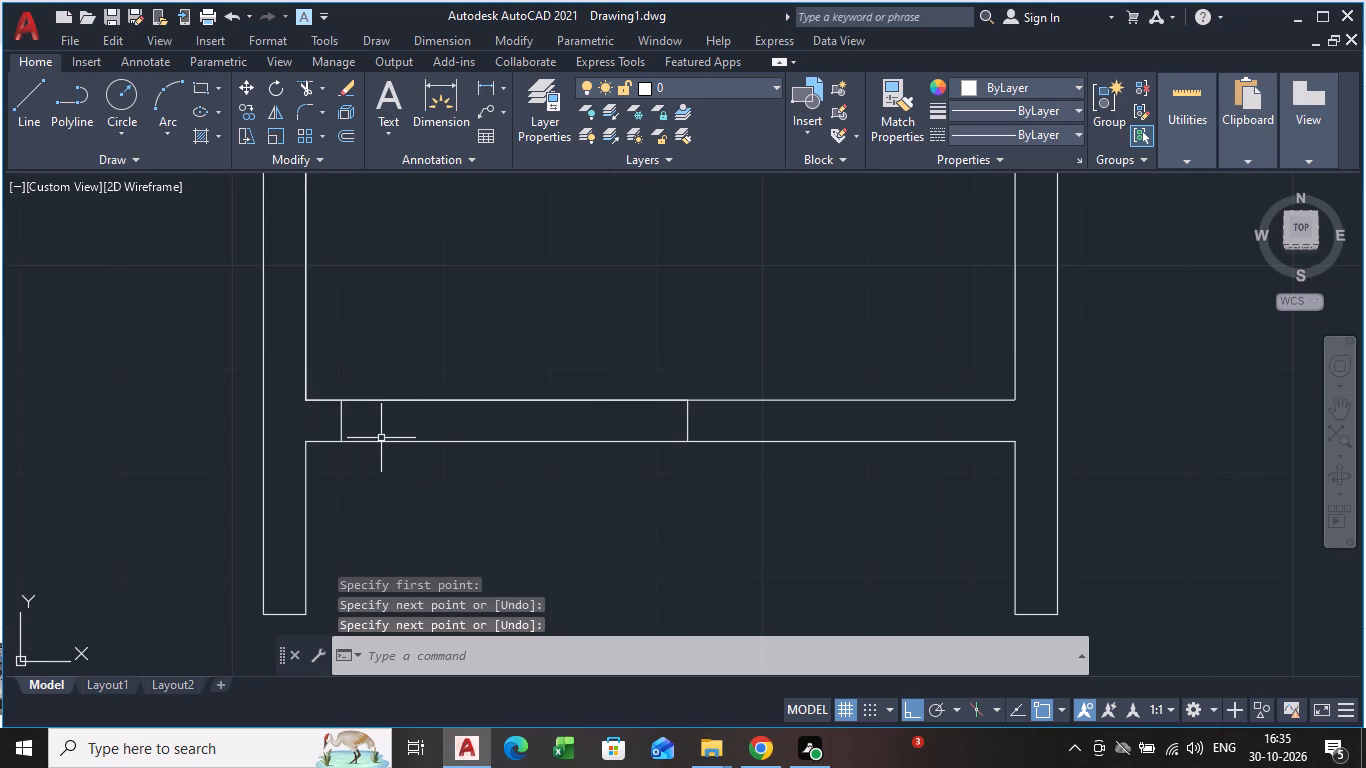
Trim the lower partition's face lines between the two cross lines to open the top-centre room's doorway.
{"action": "type", "text": "TR"}
{"action": "key", "text": "Return"}
{"action": "left_click_drag", "start_coordinate": [480, 378], "coordinate": [464, 507]}
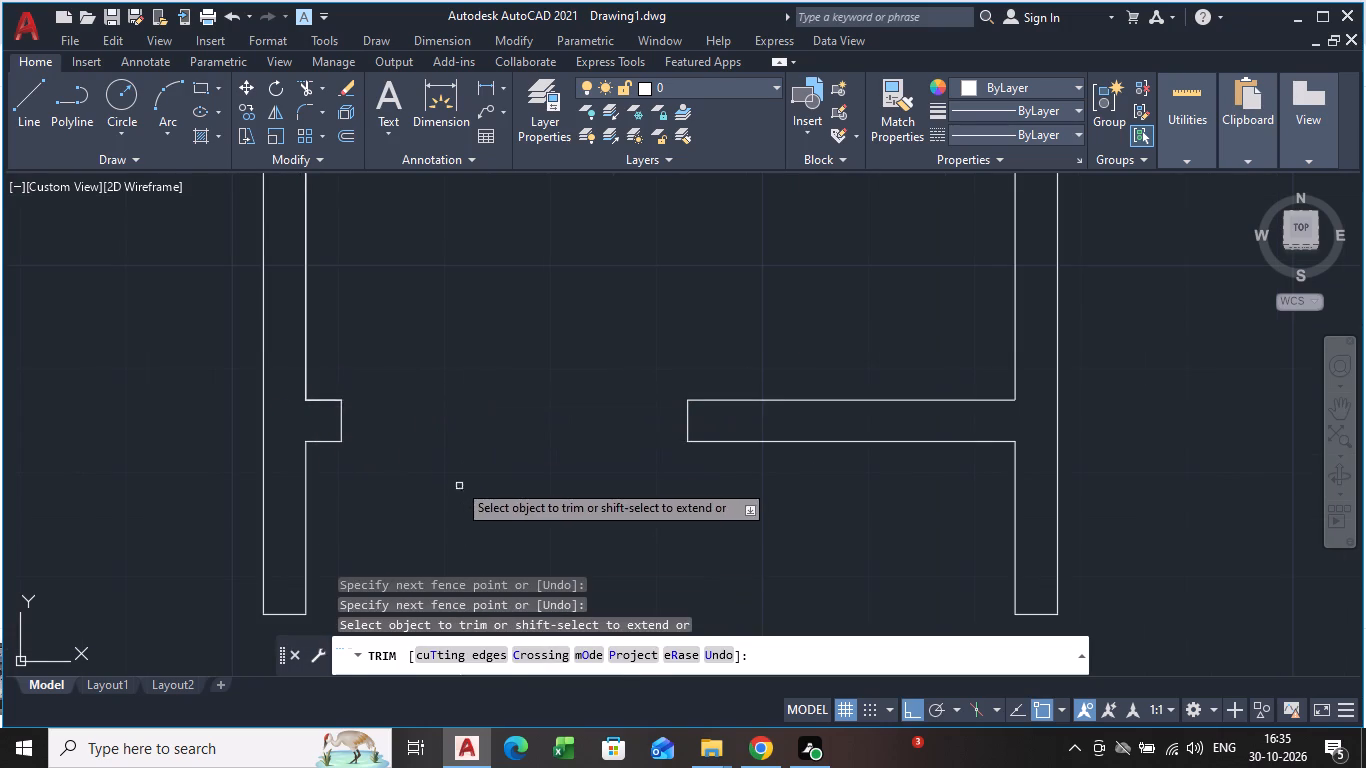
{"action": "scroll", "coordinate": [446, 463], "scroll_direction": "down", "scroll_amount": 2}
{"action": "scroll", "coordinate": [421, 492], "scroll_direction": "up", "scroll_amount": 1}
{"action": "key", "text": "Escape"}
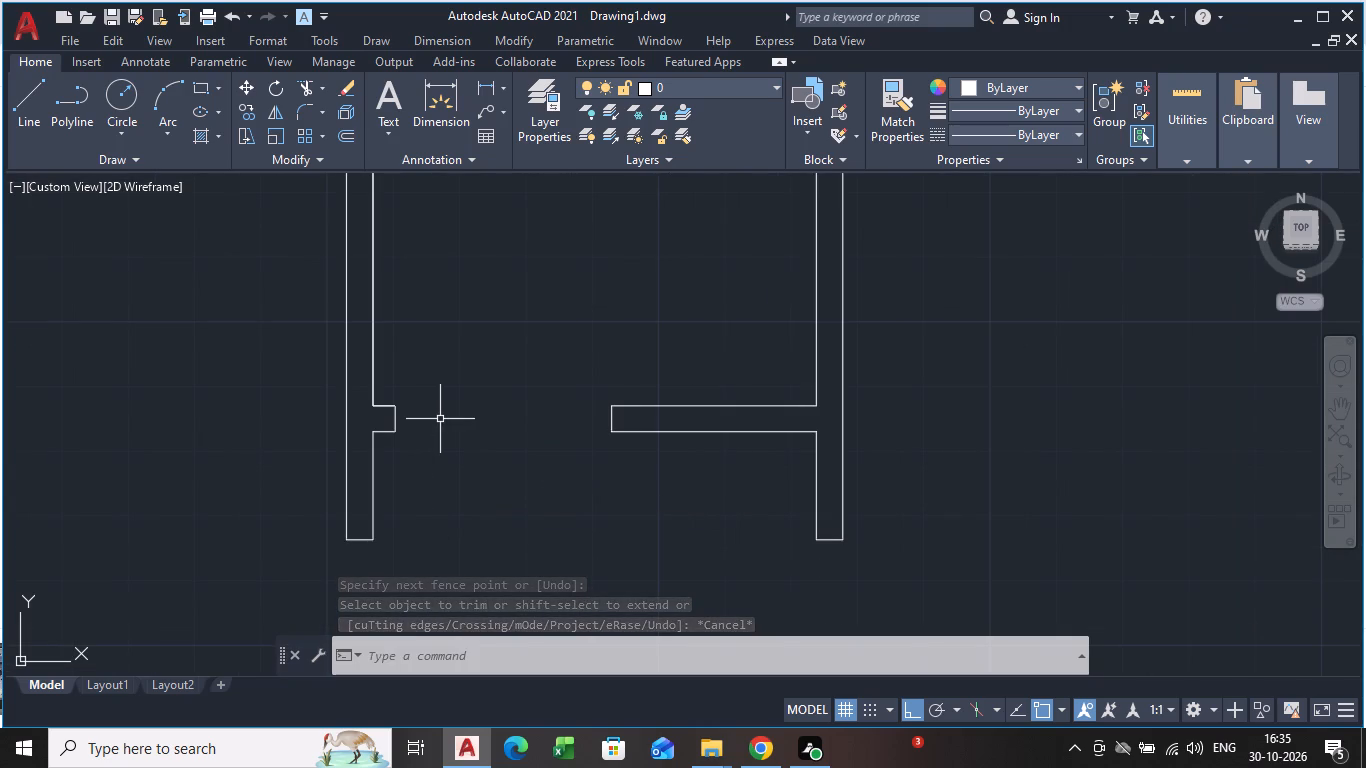
Trim the wall and partition lines that run inside the interior column on the top outer wall.
{"action": "scroll", "coordinate": [697, 437], "scroll_direction": "down", "scroll_amount": 2}
{"action": "scroll", "coordinate": [770, 539], "scroll_direction": "down", "scroll_amount": 1}
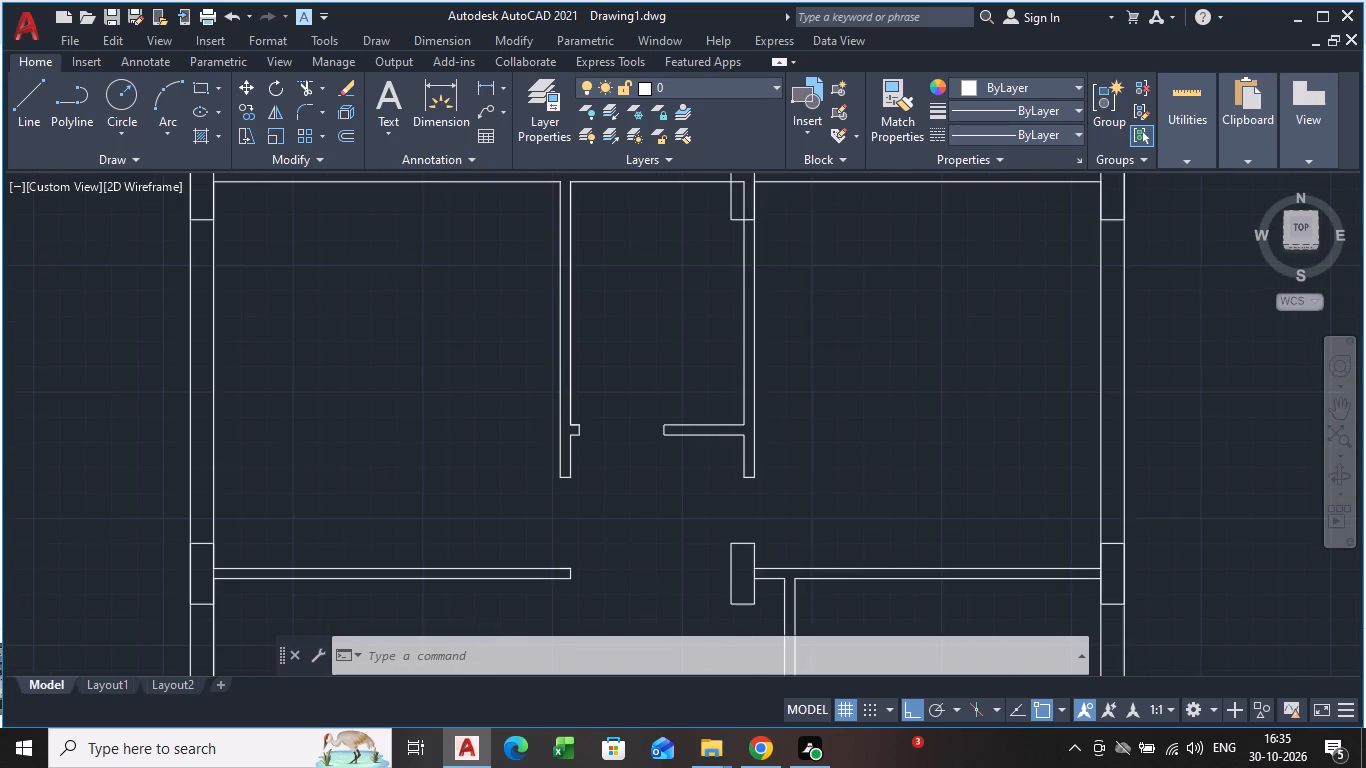
{"action": "middle_click_drag", "start_coordinate": [778, 571], "coordinate": [689, 485]}
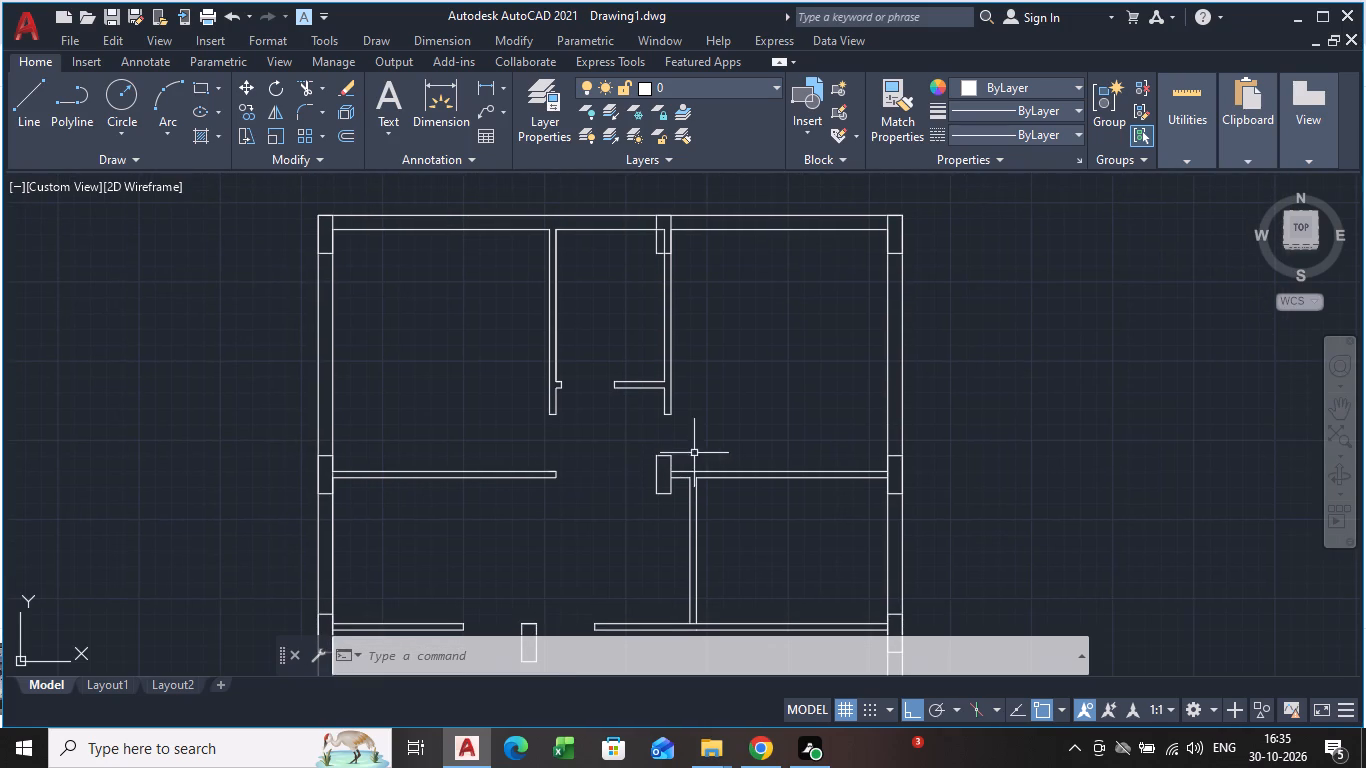
{"action": "scroll", "coordinate": [674, 199], "scroll_direction": "up", "scroll_amount": 2}
{"action": "middle_click_drag", "start_coordinate": [649, 266], "coordinate": [655, 326]}
{"action": "scroll", "coordinate": [653, 342], "scroll_direction": "up", "scroll_amount": 2}
{"action": "type", "text": "TR"}
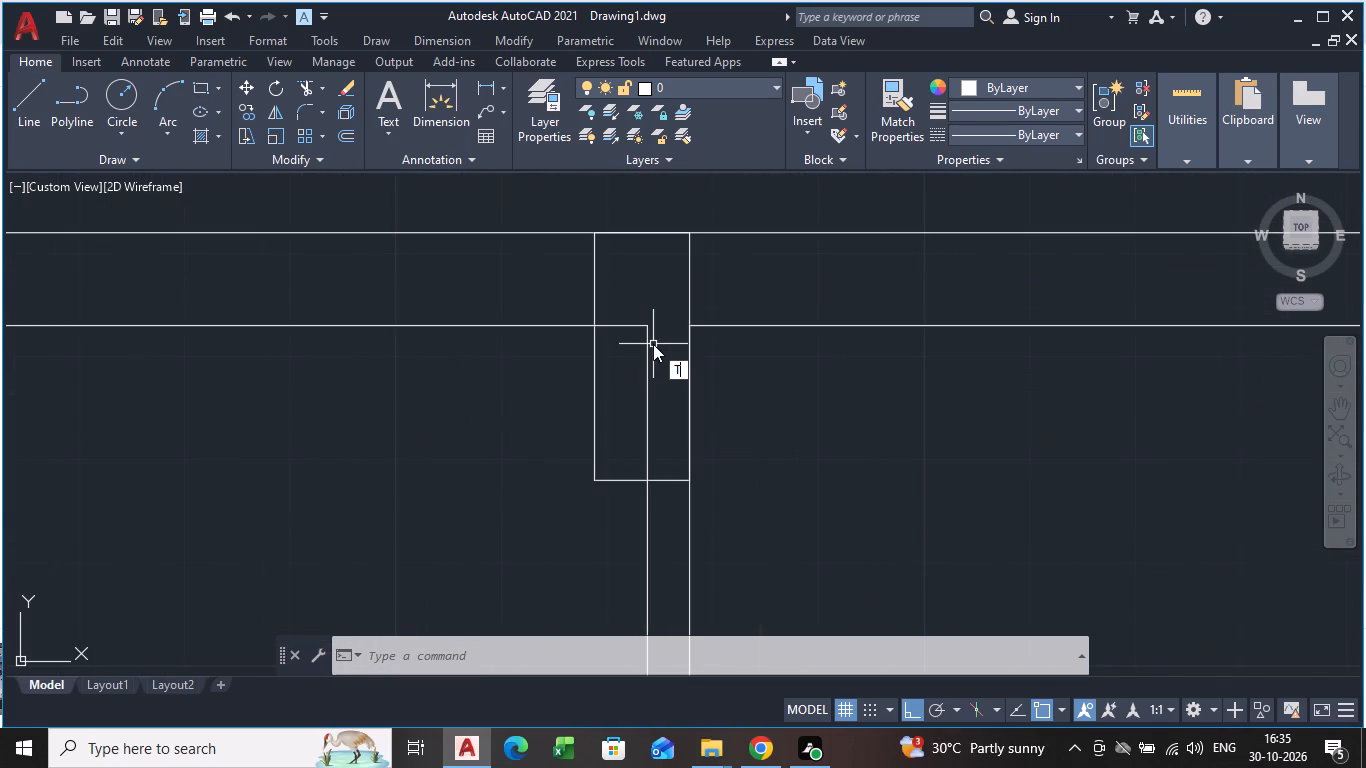
{"action": "key", "text": "Return"}
{"action": "key", "text": "Return"}
{"action": "scroll", "coordinate": [646, 313], "scroll_direction": "up", "scroll_amount": 1}
{"action": "left_click_drag", "start_coordinate": [633, 313], "coordinate": [661, 437]}
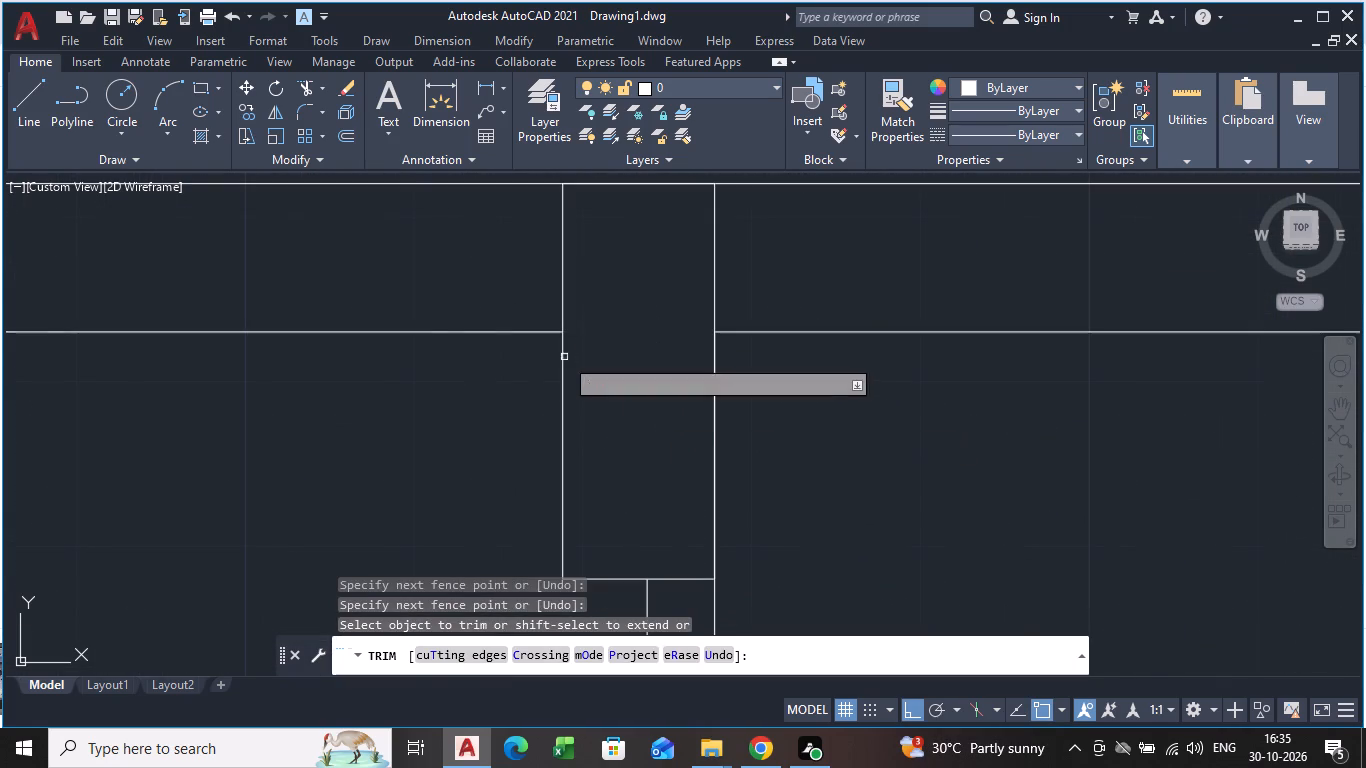
{"action": "scroll", "coordinate": [564, 357], "scroll_direction": "down", "scroll_amount": 3}
{"action": "scroll", "coordinate": [383, 417], "scroll_direction": "down", "scroll_amount": 2}
{"action": "middle_click_drag", "start_coordinate": [383, 417], "coordinate": [445, 242]}
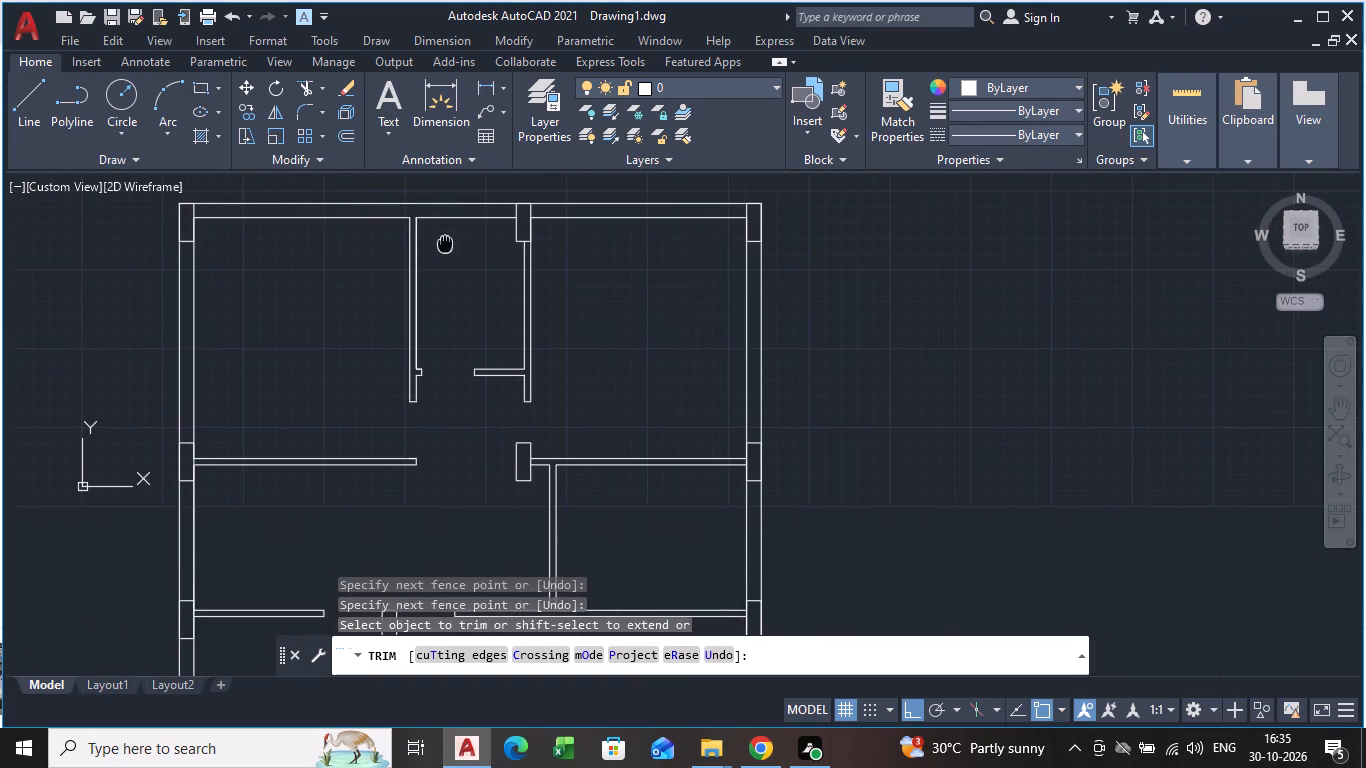
{"action": "middle_click_drag", "start_coordinate": [445, 242], "coordinate": [460, 204]}
{"action": "middle_click_drag", "start_coordinate": [614, 544], "coordinate": [609, 447]}
{"action": "scroll", "coordinate": [614, 539], "scroll_direction": "down", "scroll_amount": 1}
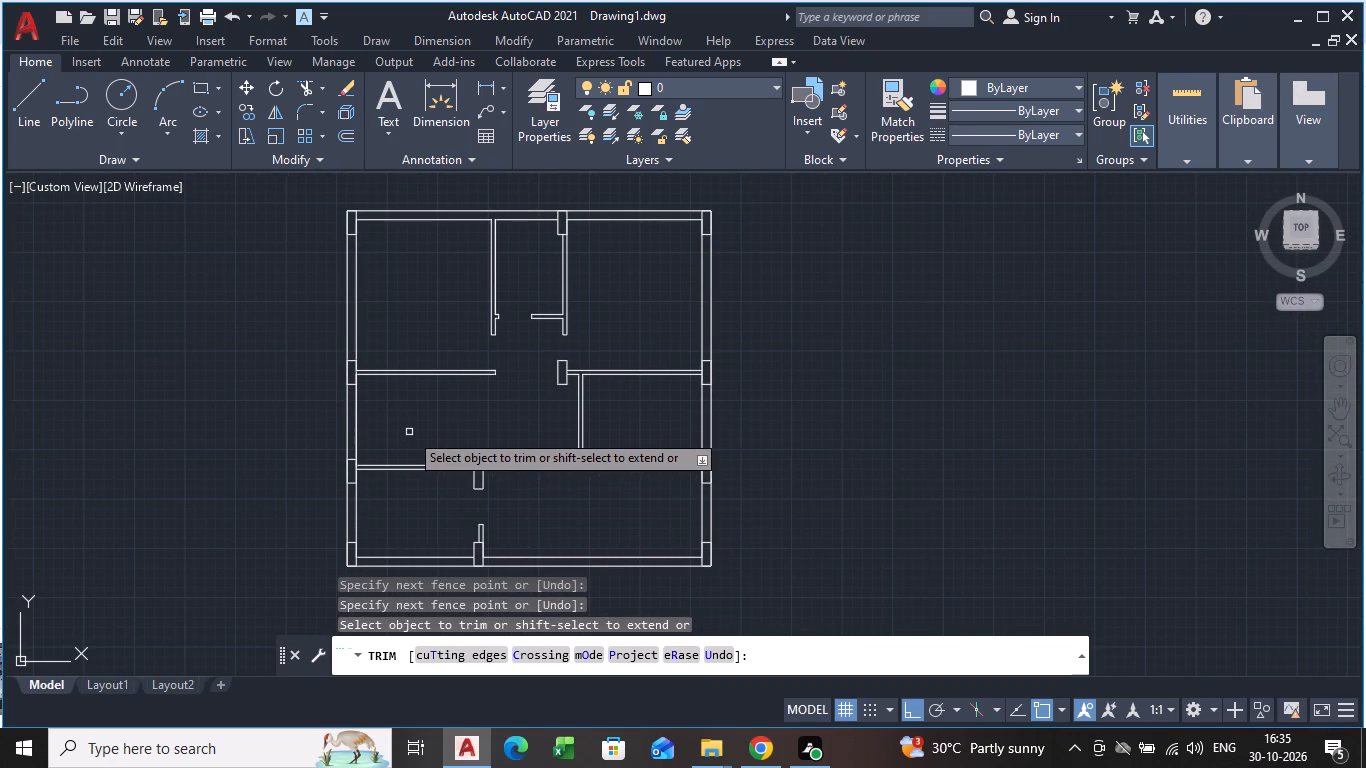
{"action": "key", "text": "space"}
Erase the short leftover line overlapping the upper face at the free end of the left middle partition.
{"action": "scroll", "coordinate": [533, 415], "scroll_direction": "up", "scroll_amount": 2}
{"action": "scroll", "coordinate": [531, 431], "scroll_direction": "down", "scroll_amount": 1}
{"action": "middle_click_drag", "start_coordinate": [531, 433], "coordinate": [531, 444]}
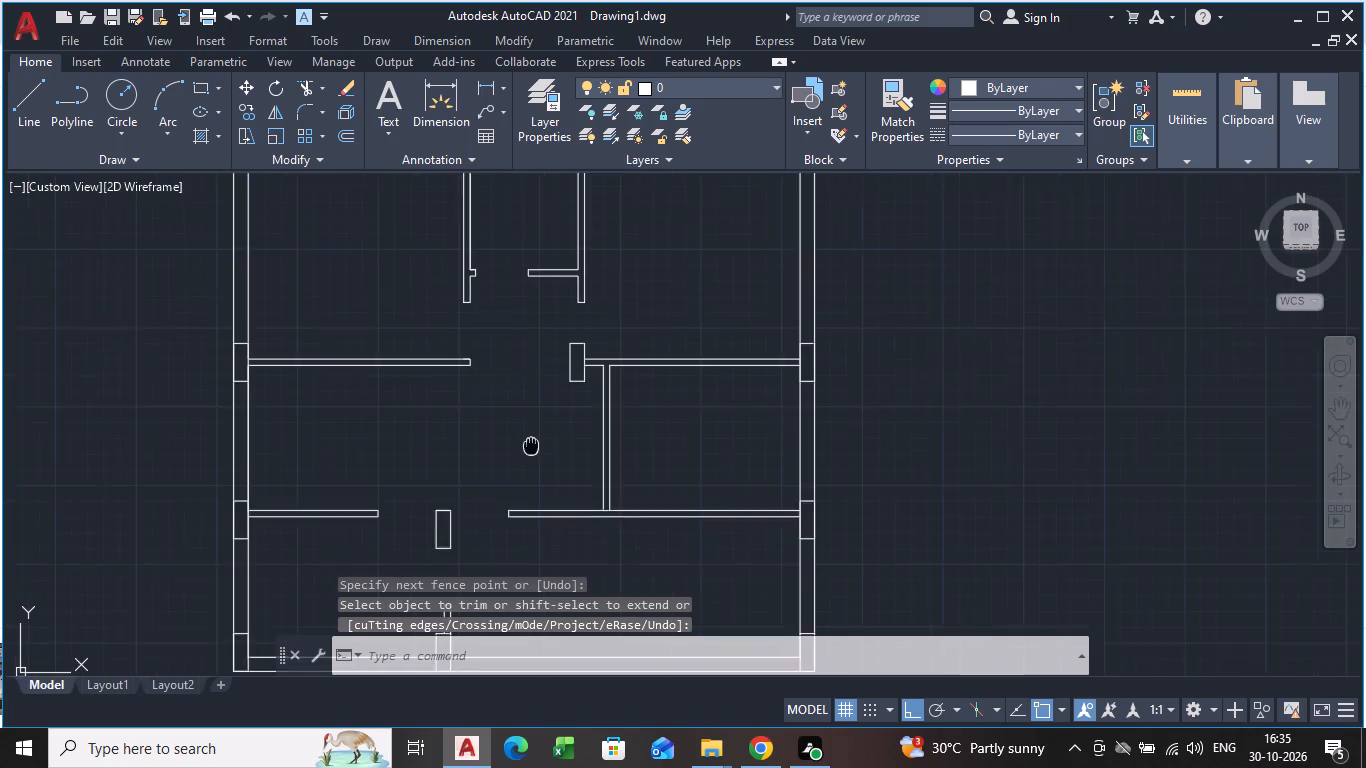
{"action": "middle_click_drag", "start_coordinate": [531, 444], "coordinate": [535, 518]}
{"action": "scroll", "coordinate": [475, 439], "scroll_direction": "up", "scroll_amount": 2}
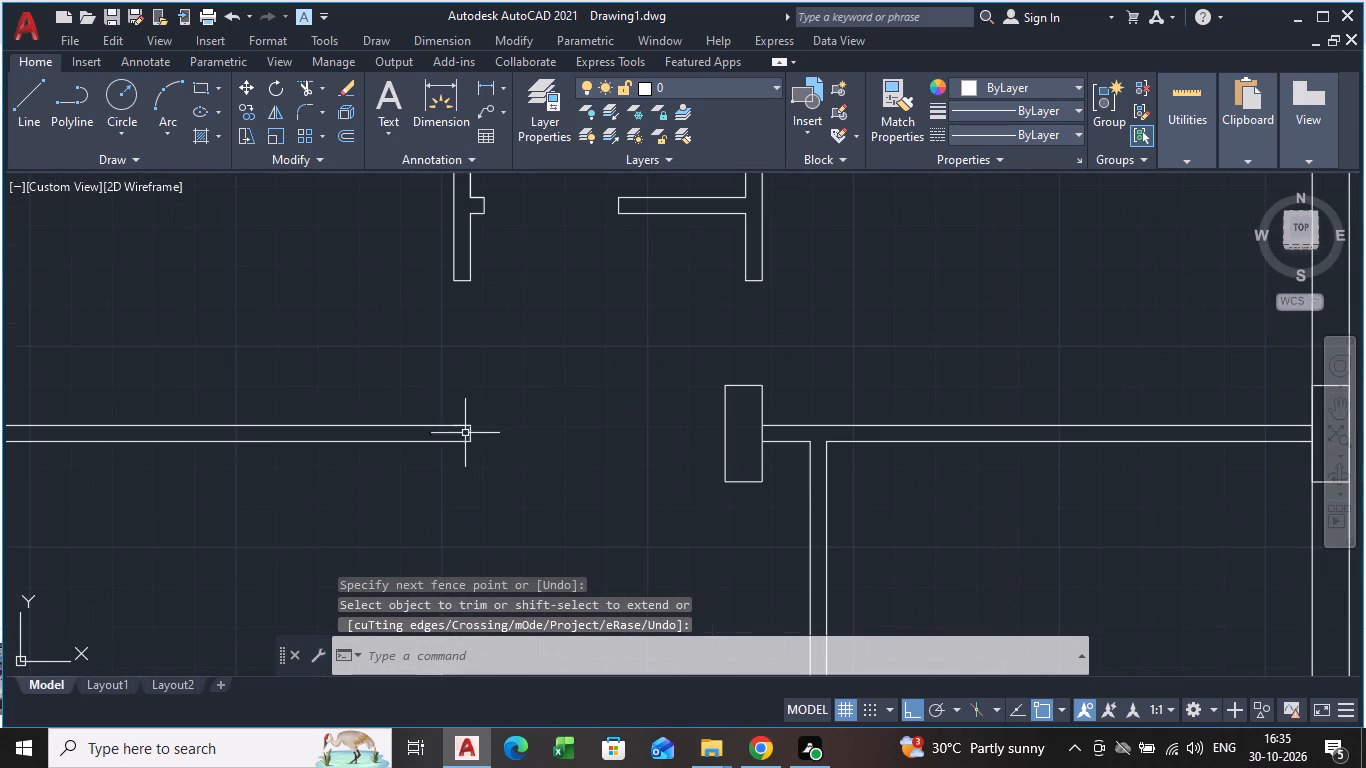
{"action": "left_click", "coordinate": [467, 424]}
{"action": "scroll", "coordinate": [475, 427], "scroll_direction": "up", "scroll_amount": 3}
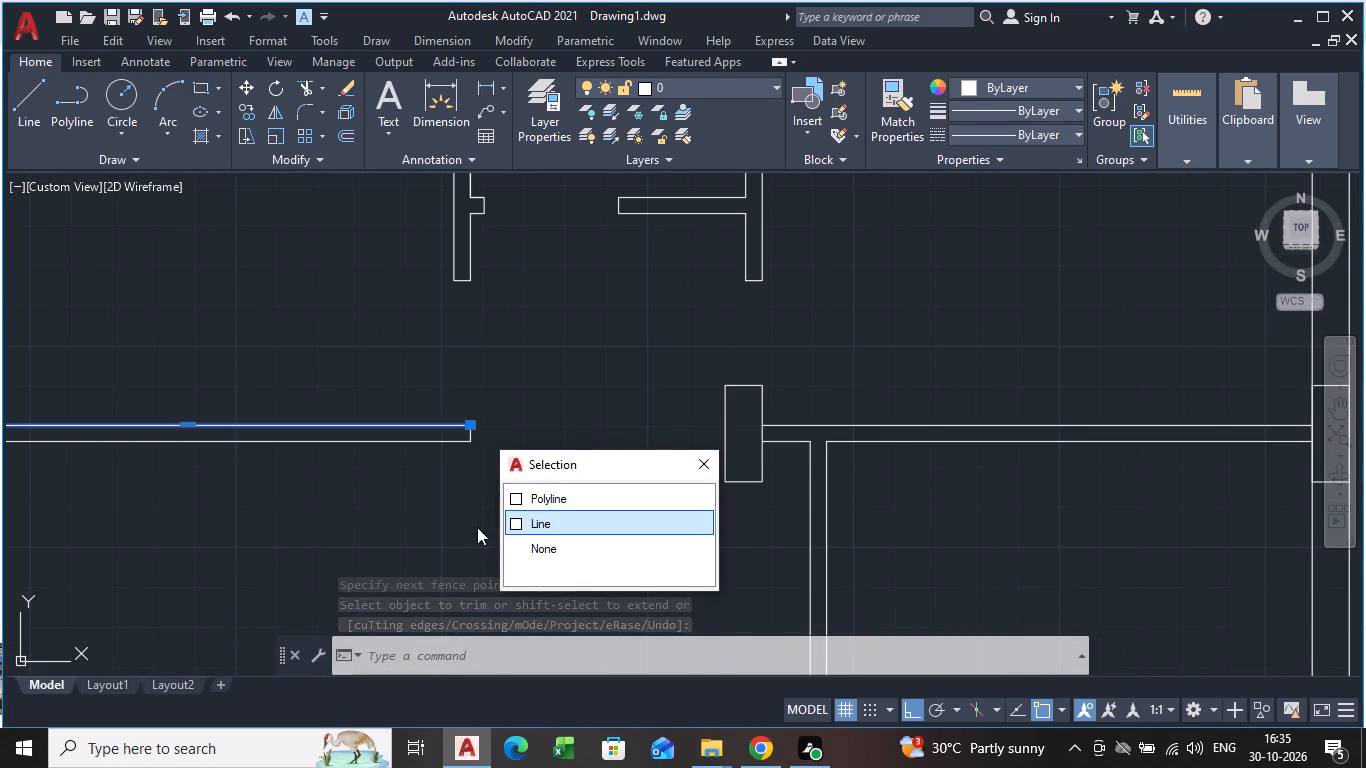
{"action": "left_click", "coordinate": [391, 527]}
{"action": "left_click", "coordinate": [460, 525]}
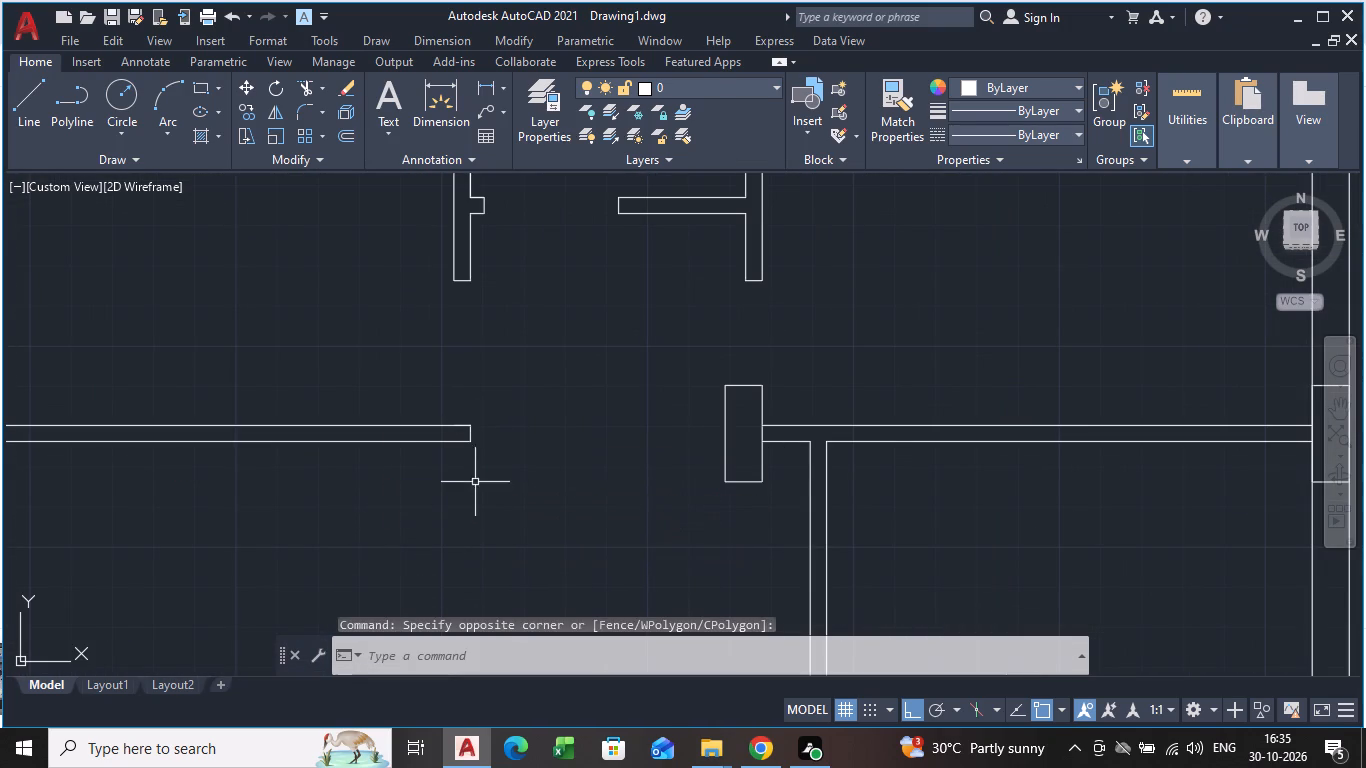
{"action": "left_click", "coordinate": [460, 425]}
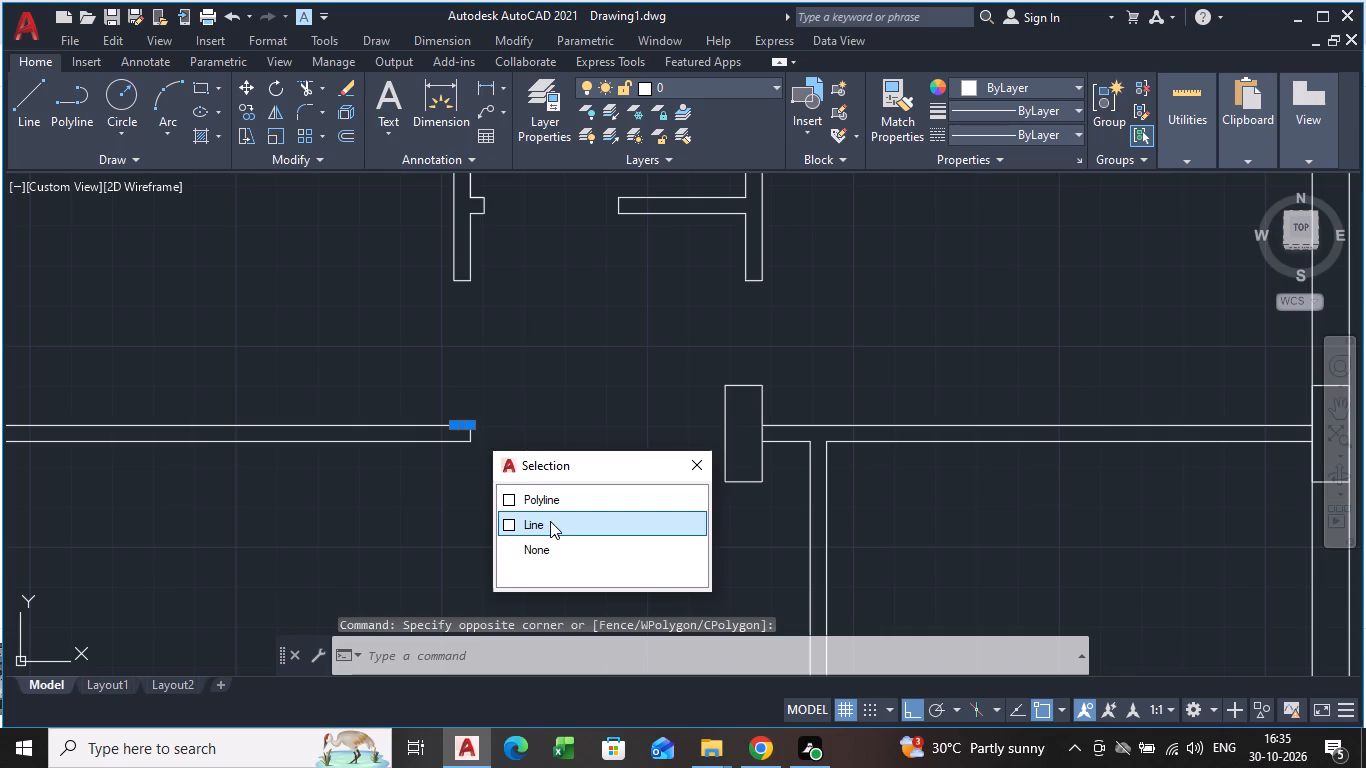
{"action": "left_click", "coordinate": [550, 521]}
{"action": "key", "text": "Delete"}
Examine the whole floor plan for partitions still lacking a door opening, including the right middle room's vertical partition.
{"action": "scroll", "coordinate": [564, 485], "scroll_direction": "down", "scroll_amount": 3}
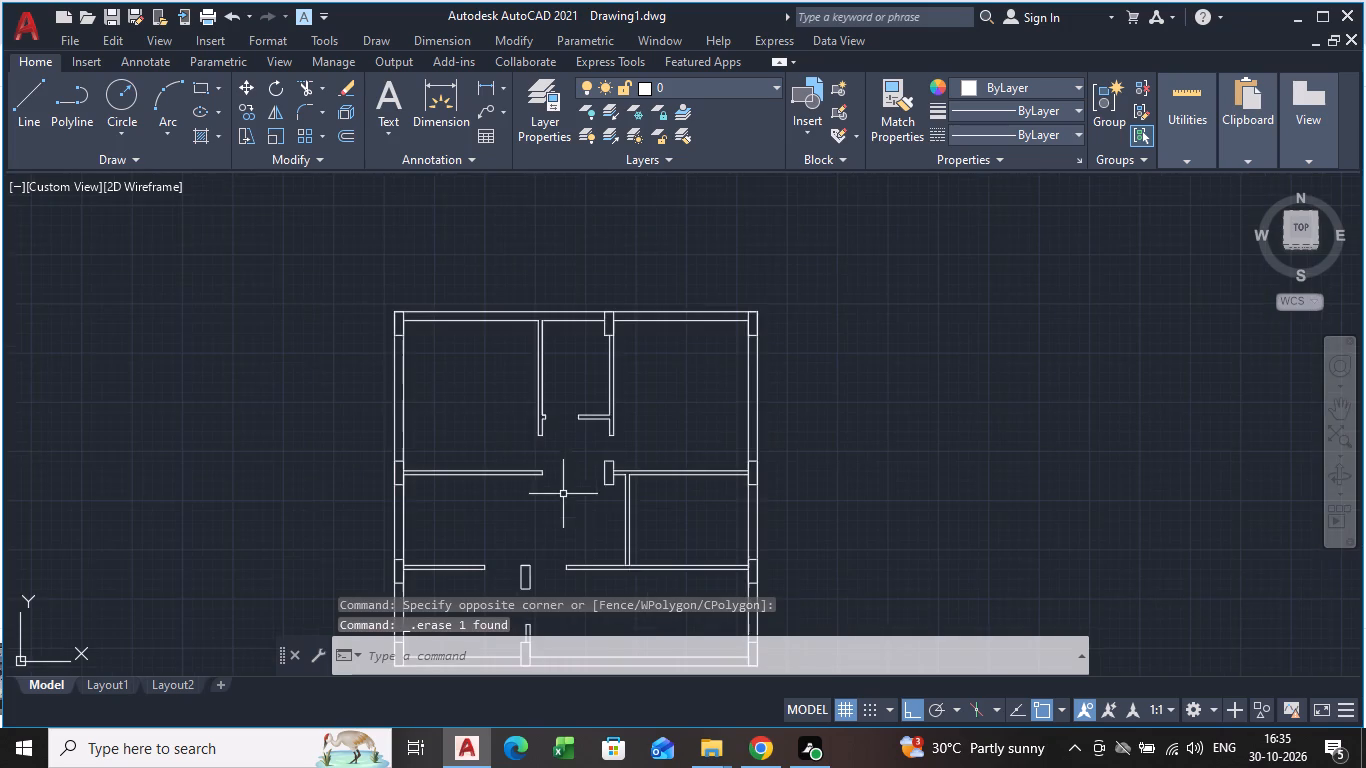
{"action": "middle_click_drag", "start_coordinate": [575, 523], "coordinate": [495, 475]}
{"action": "scroll", "coordinate": [515, 509], "scroll_direction": "down", "scroll_amount": 2}
{"action": "middle_click_drag", "start_coordinate": [515, 517], "coordinate": [515, 472]}
{"action": "scroll", "coordinate": [481, 479], "scroll_direction": "up", "scroll_amount": 2}
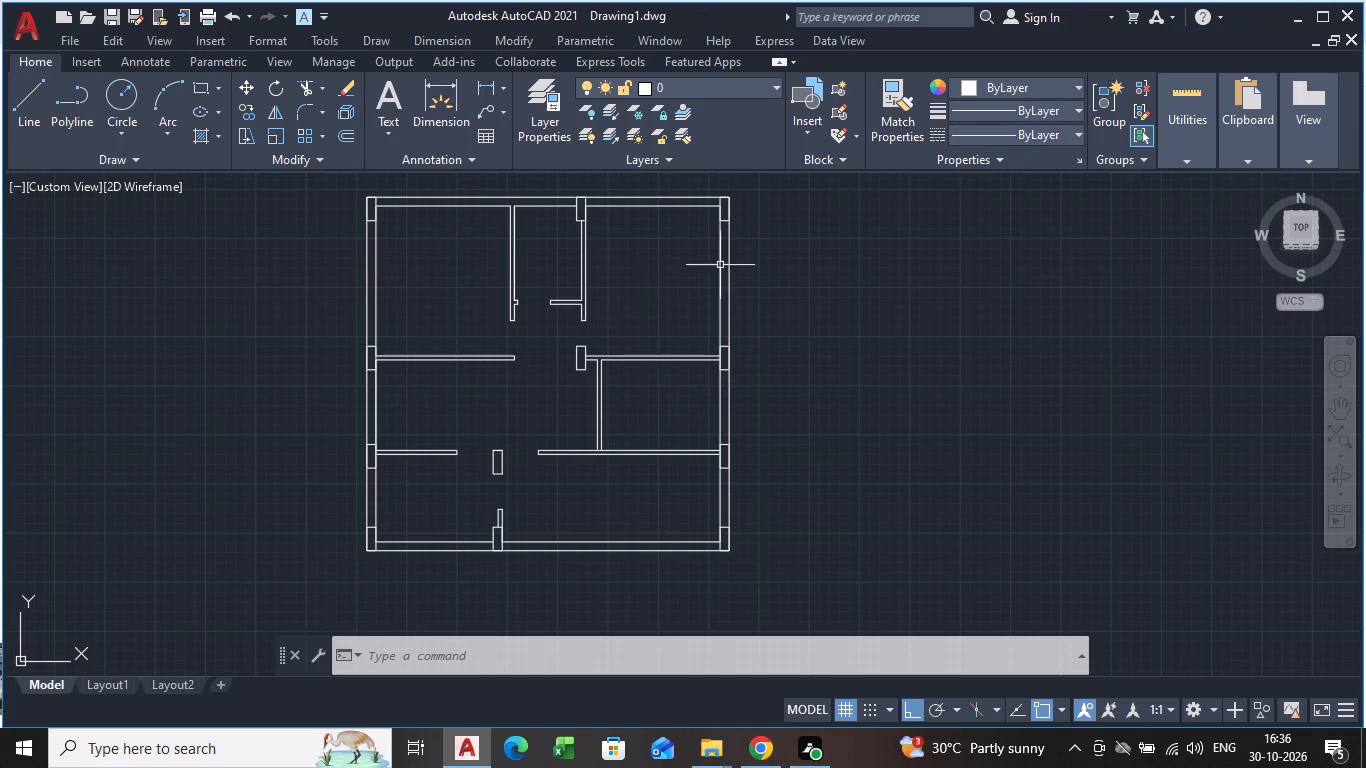
{"action": "scroll", "coordinate": [722, 297], "scroll_direction": "down", "scroll_amount": 1}
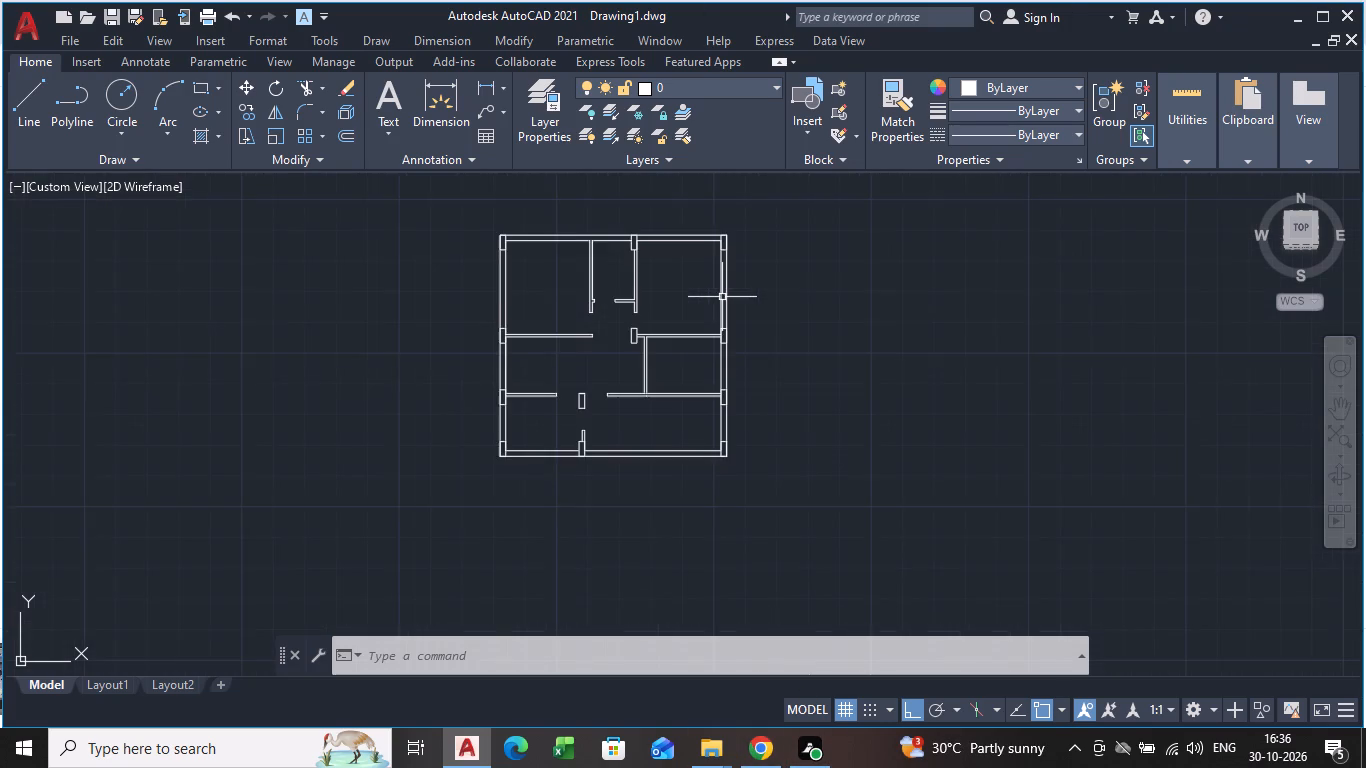
{"action": "middle_click_drag", "start_coordinate": [722, 297], "coordinate": [656, 284]}
{"action": "scroll", "coordinate": [571, 295], "scroll_direction": "up", "scroll_amount": 1}
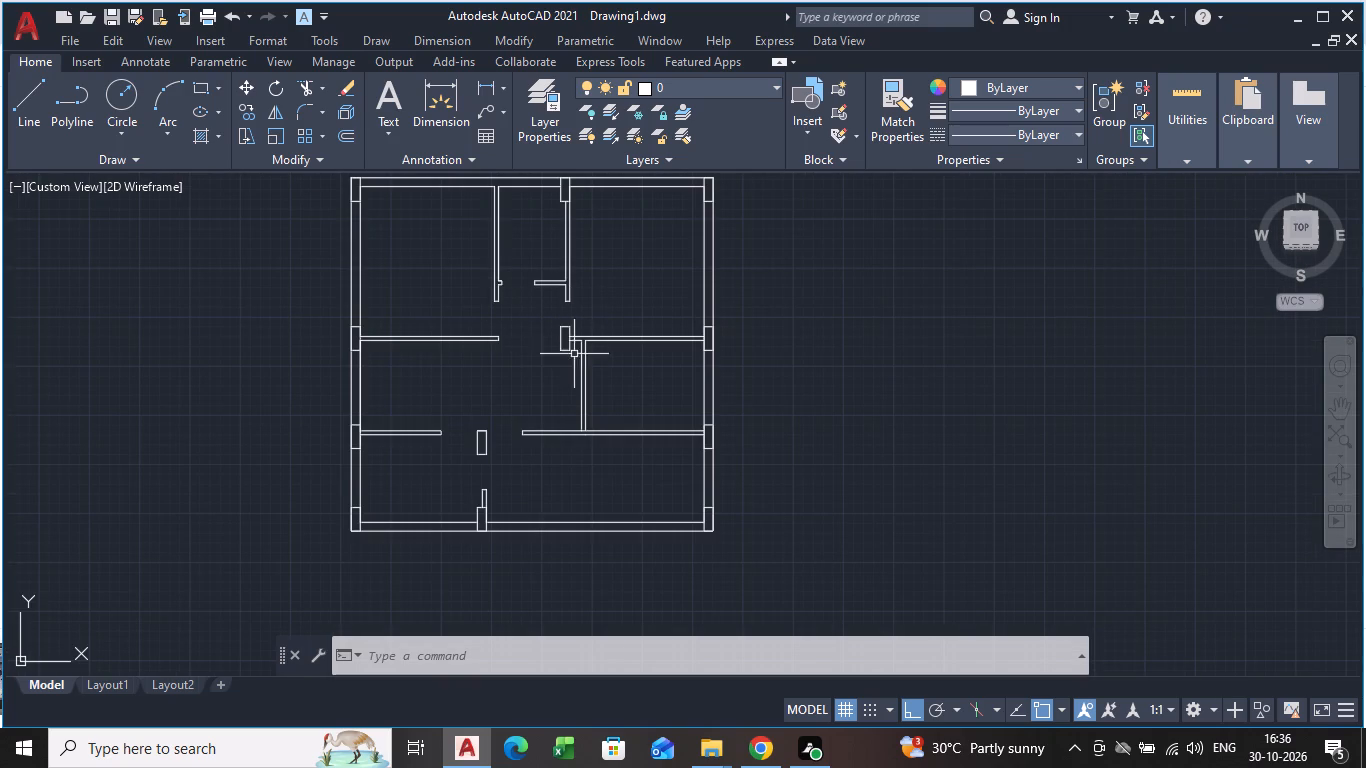
{"action": "middle_click_drag", "start_coordinate": [585, 401], "coordinate": [576, 399]}
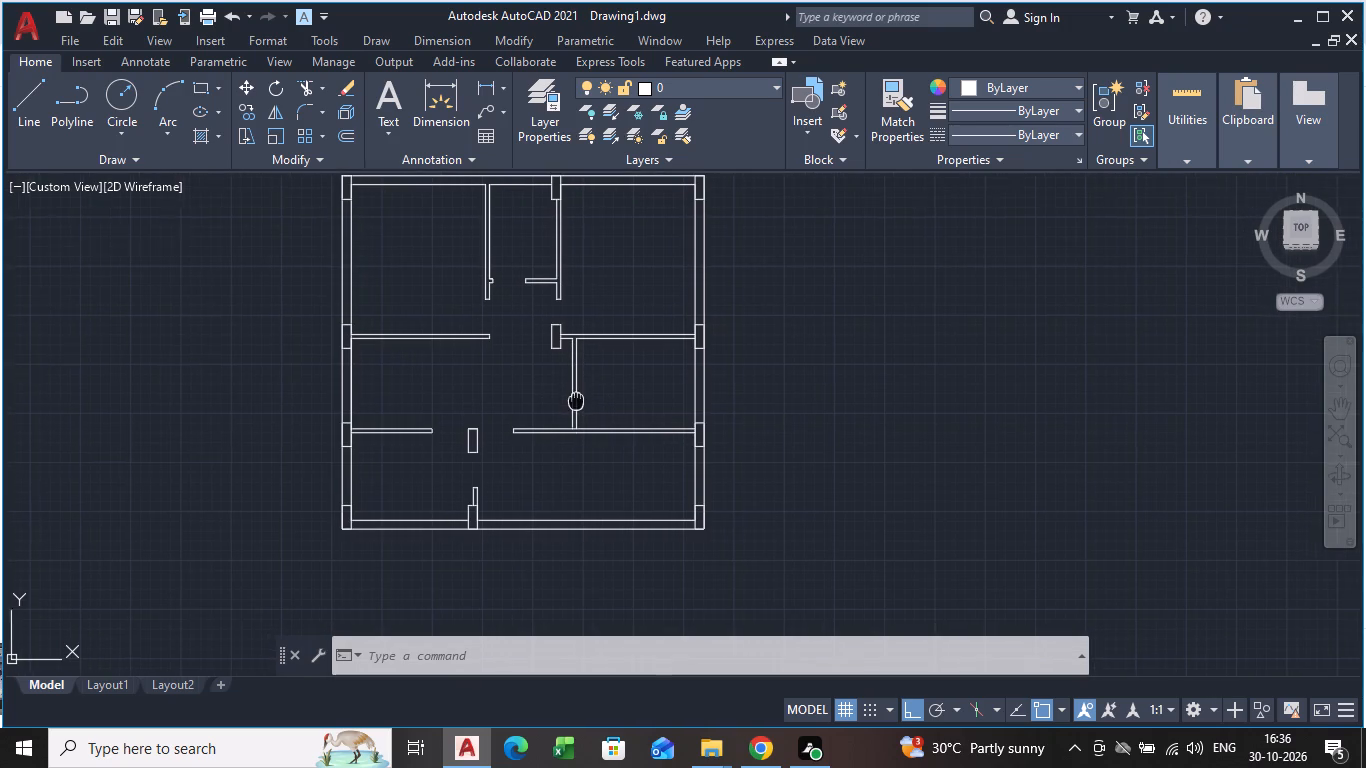
{"action": "middle_click_drag", "start_coordinate": [576, 399], "coordinate": [559, 392]}
Draw a rectangle 4" wide and about 3' long across the right middle room's vertical partition to mark a door opening.
{"action": "scroll", "coordinate": [557, 385], "scroll_direction": "up", "scroll_amount": 2}
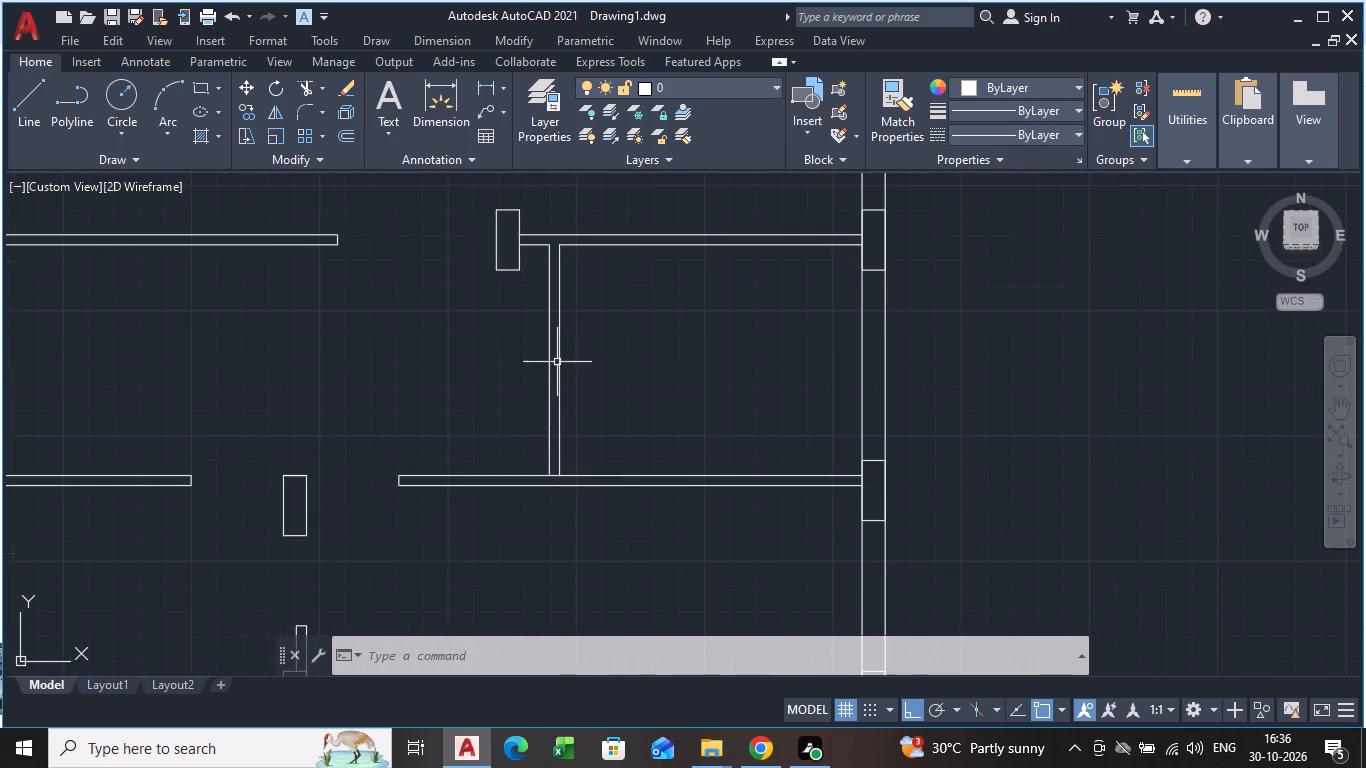
{"action": "left_click", "coordinate": [195, 86]}
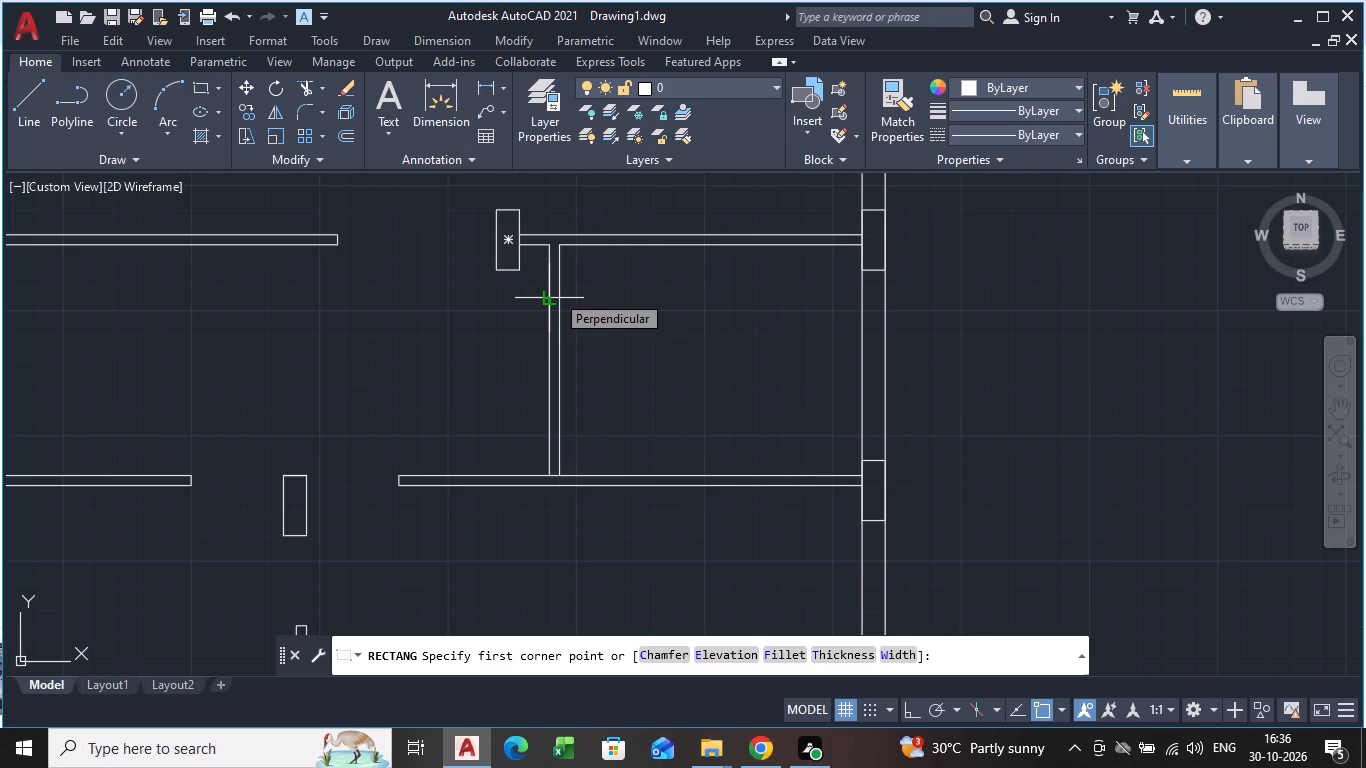
{"action": "left_click_drag", "start_coordinate": [547, 302], "coordinate": [546, 322]}
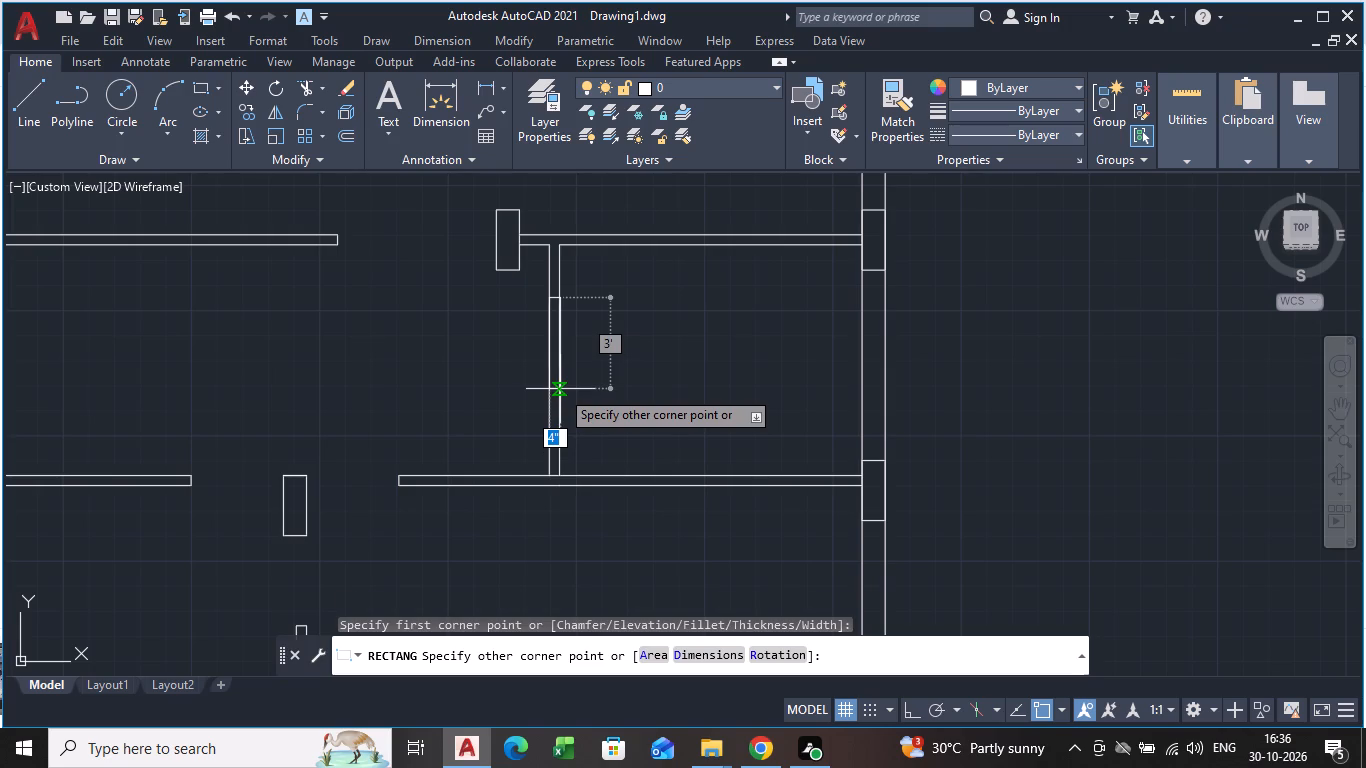
{"action": "left_click", "coordinate": [560, 389]}
Trim the vertical partition's face lines between the rectangle's short ends to open the right middle room's 3' doorway.
{"action": "type", "text": "TR"}
{"action": "key", "text": "Return"}
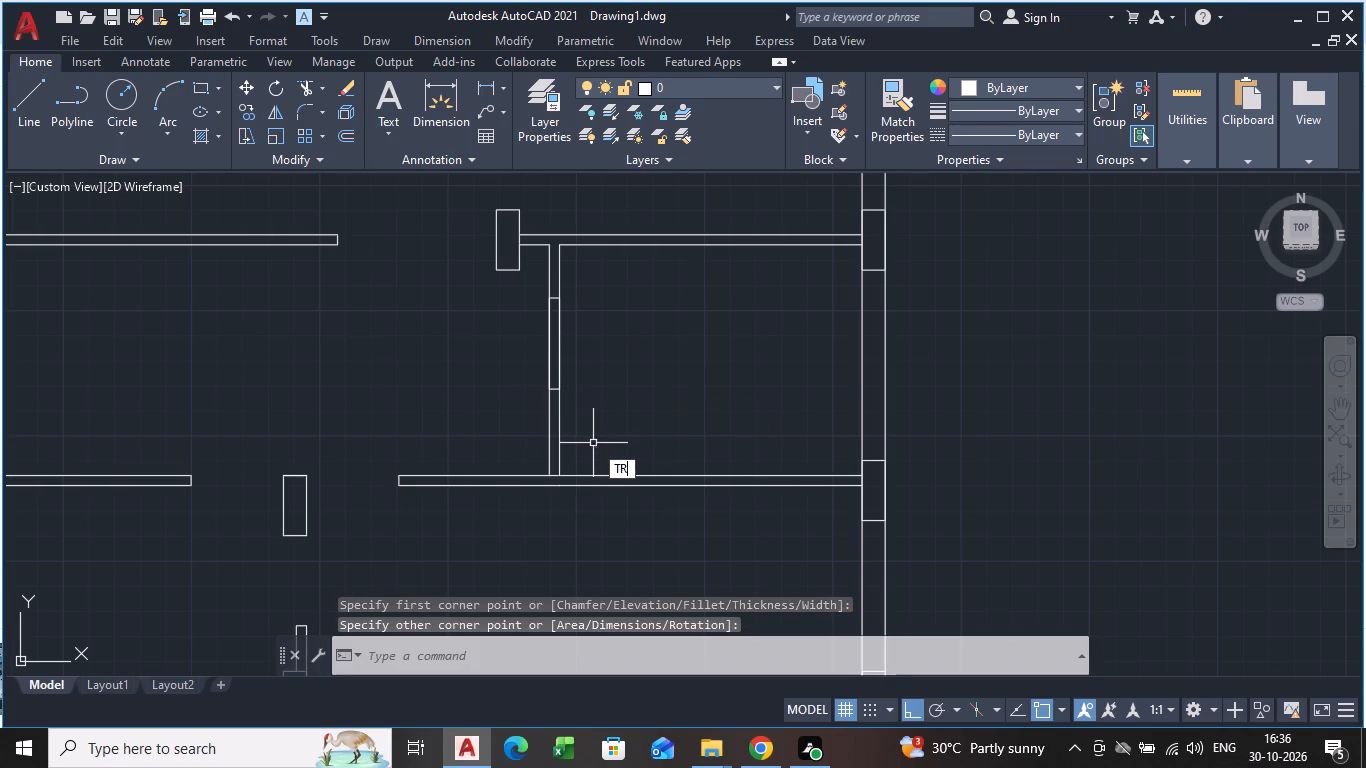
{"action": "key", "text": "Return"}
{"action": "left_click_drag", "start_coordinate": [522, 361], "coordinate": [606, 344]}
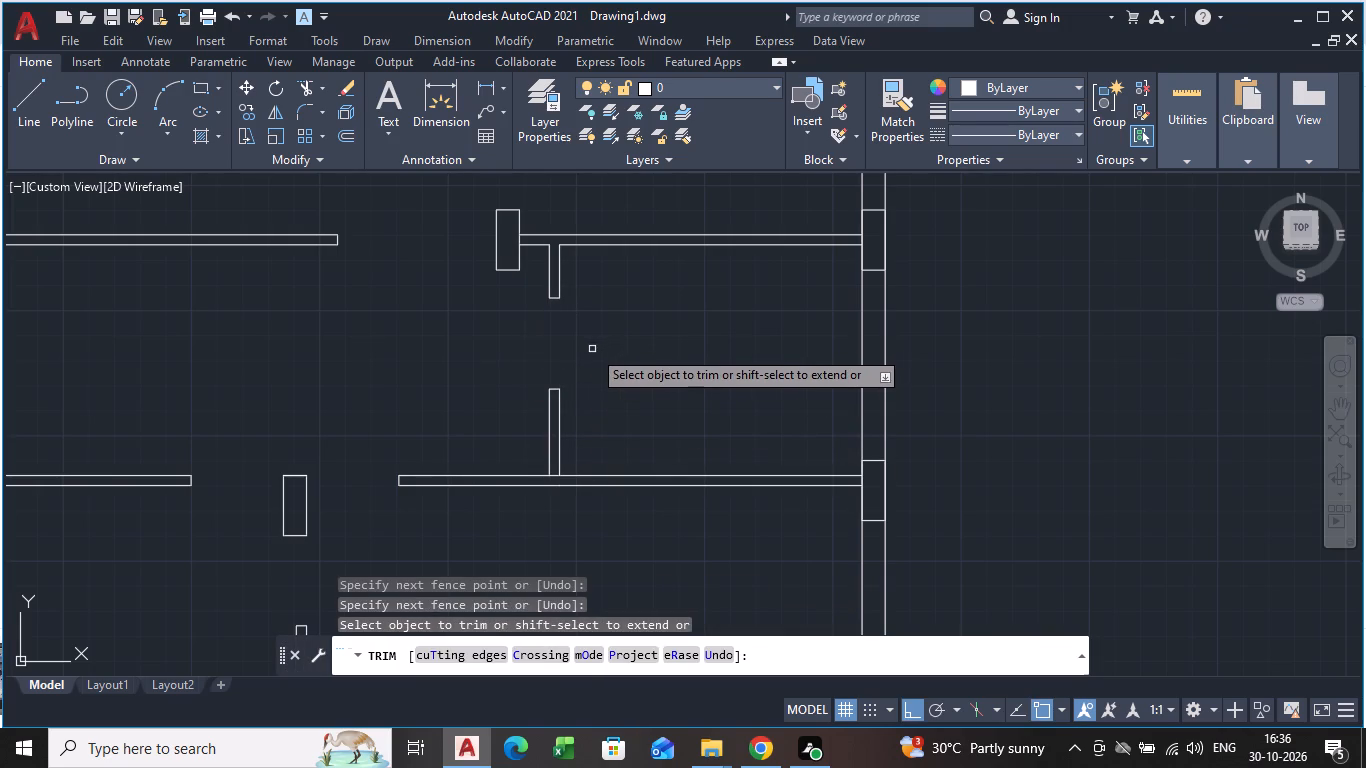
{"action": "key", "text": "Escape"}
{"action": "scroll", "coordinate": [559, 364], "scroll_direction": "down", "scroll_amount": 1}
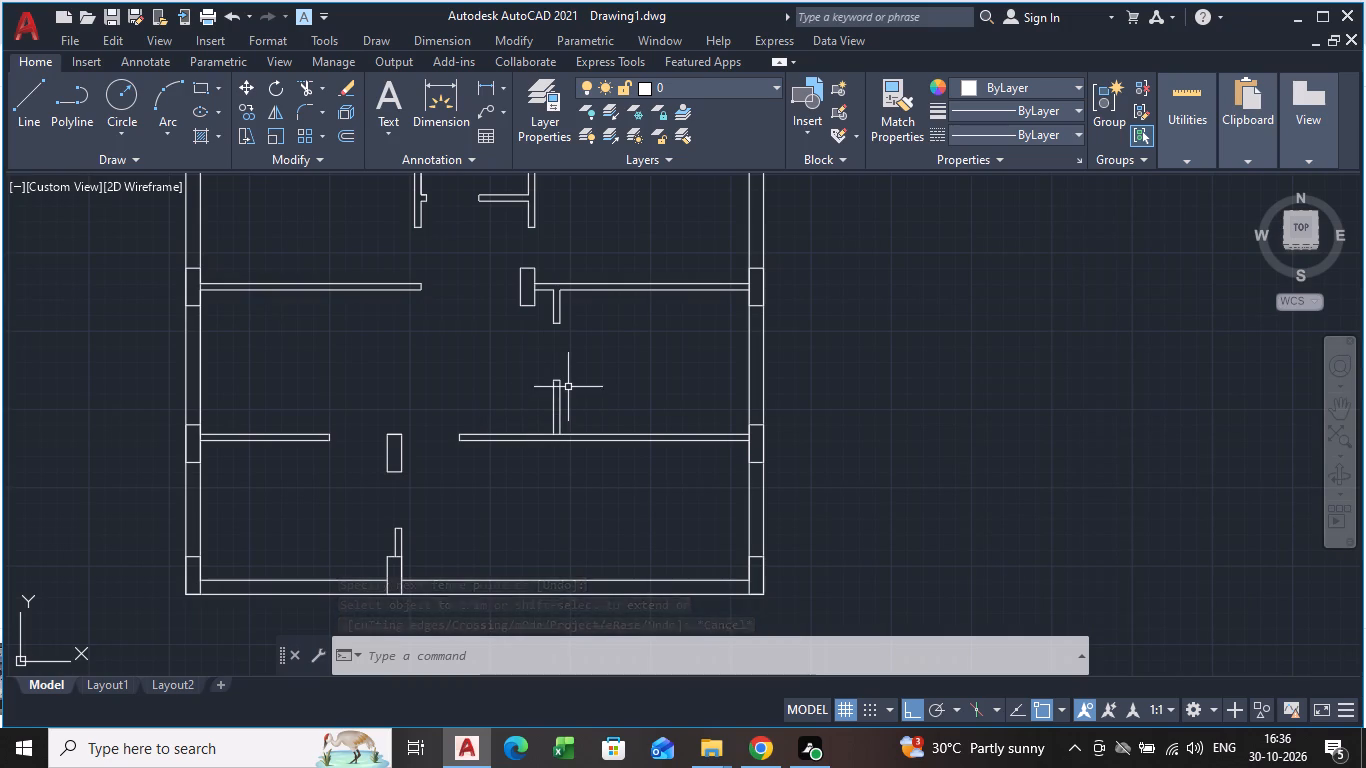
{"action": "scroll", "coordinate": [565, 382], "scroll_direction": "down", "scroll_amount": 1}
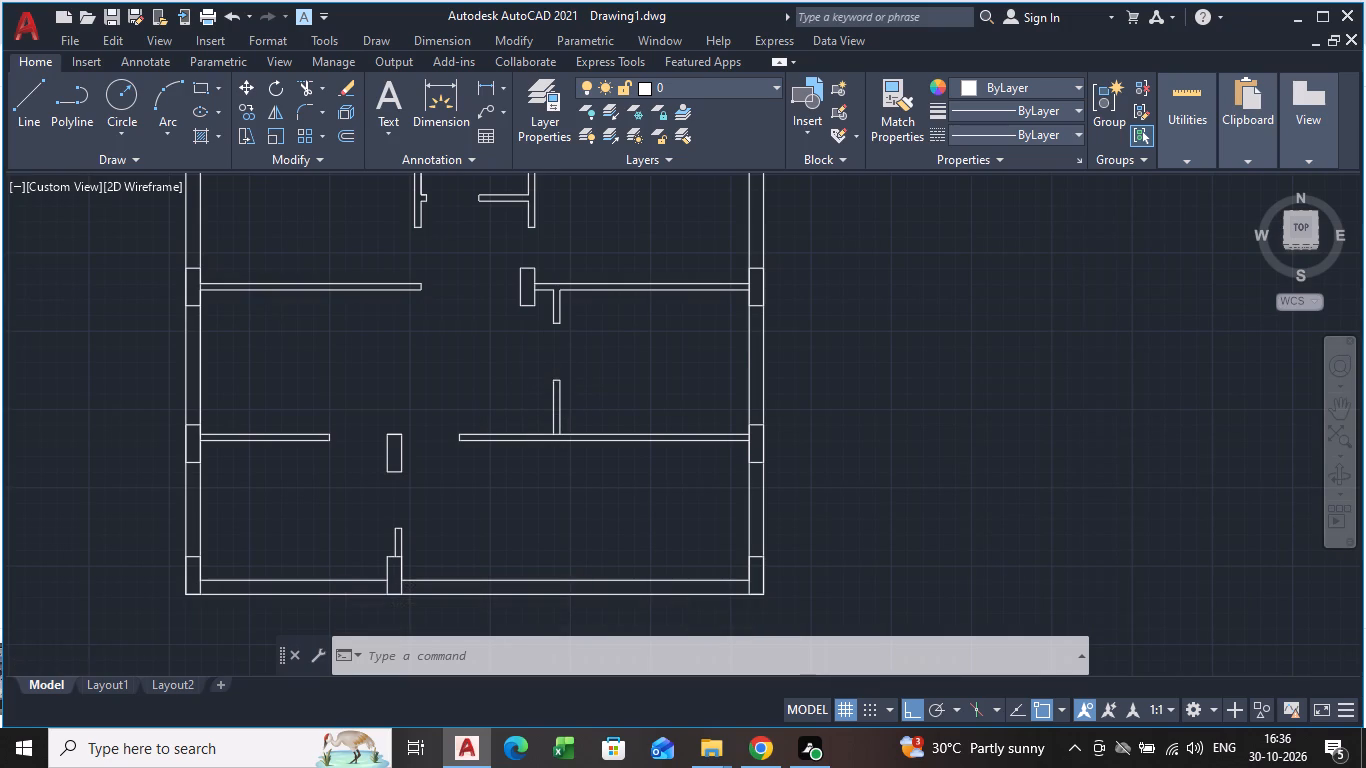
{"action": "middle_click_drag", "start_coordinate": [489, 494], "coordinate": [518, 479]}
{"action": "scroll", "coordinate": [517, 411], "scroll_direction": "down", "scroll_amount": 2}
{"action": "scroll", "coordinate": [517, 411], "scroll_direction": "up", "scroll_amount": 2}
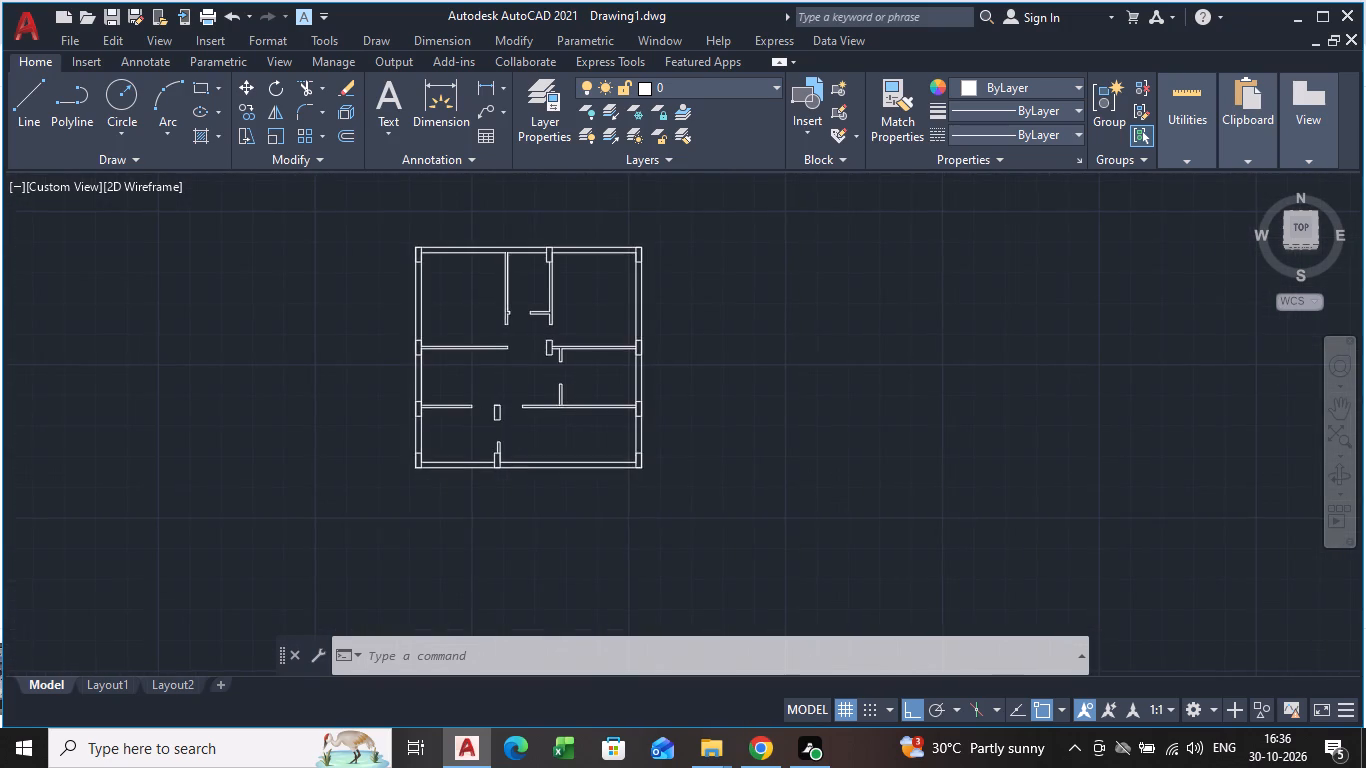
Save the floor plan drawing to the Desktop as an AutoCAD 2018 drawing named 3D CAD.
{"action": "middle_click_drag", "start_coordinate": [474, 378], "coordinate": [474, 431]}
{"action": "scroll", "coordinate": [474, 379], "scroll_direction": "down", "scroll_amount": 1}
{"action": "scroll", "coordinate": [479, 423], "scroll_direction": "up", "scroll_amount": 1}
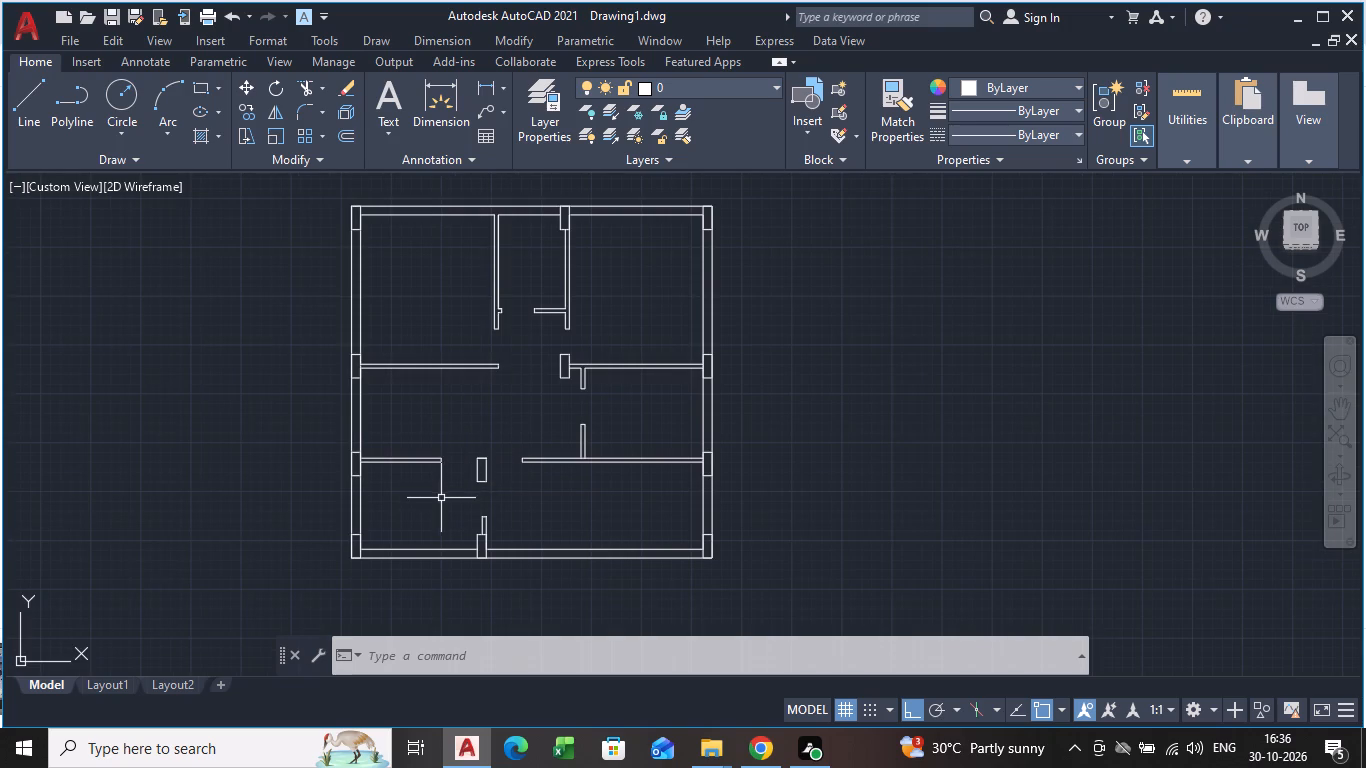
{"action": "key", "text": "ctrl+s"}
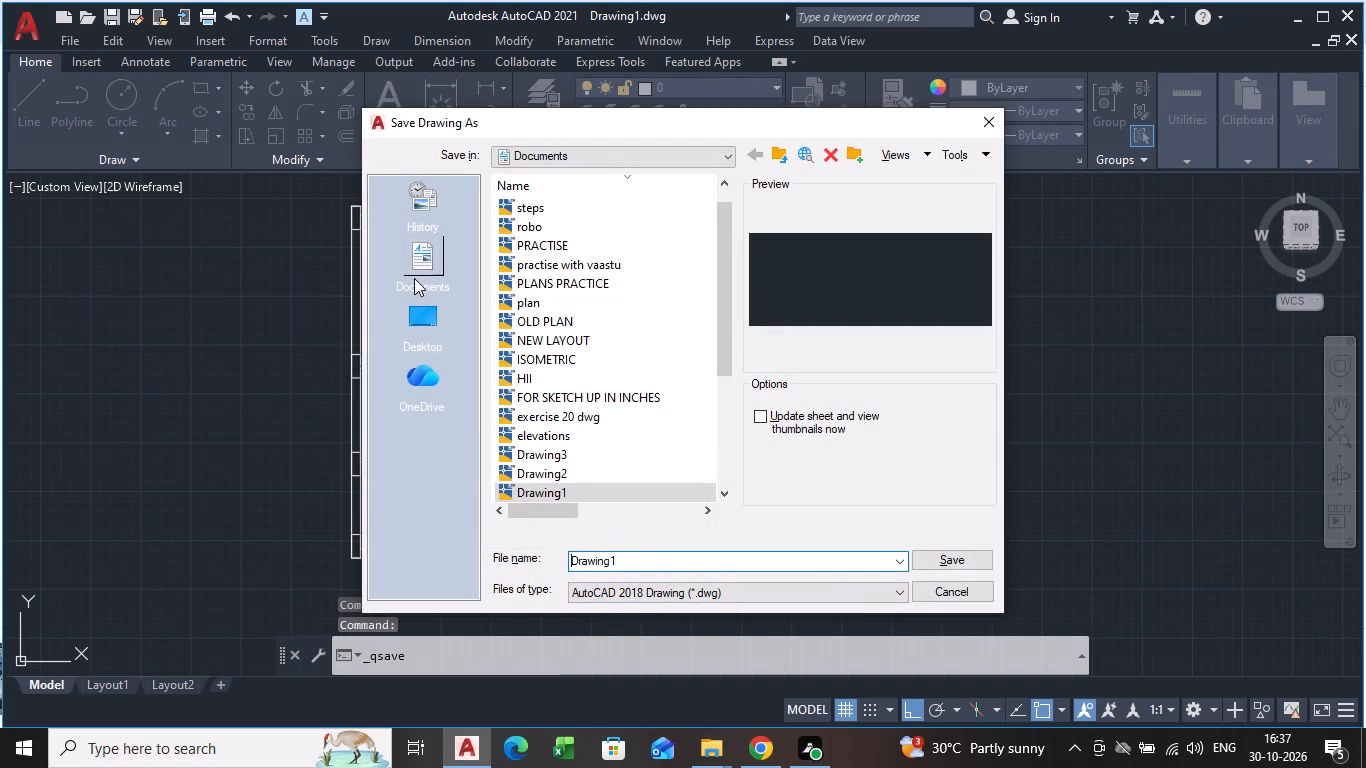
{"action": "left_click", "coordinate": [426, 354]}
{"action": "left_click", "coordinate": [658, 562]}
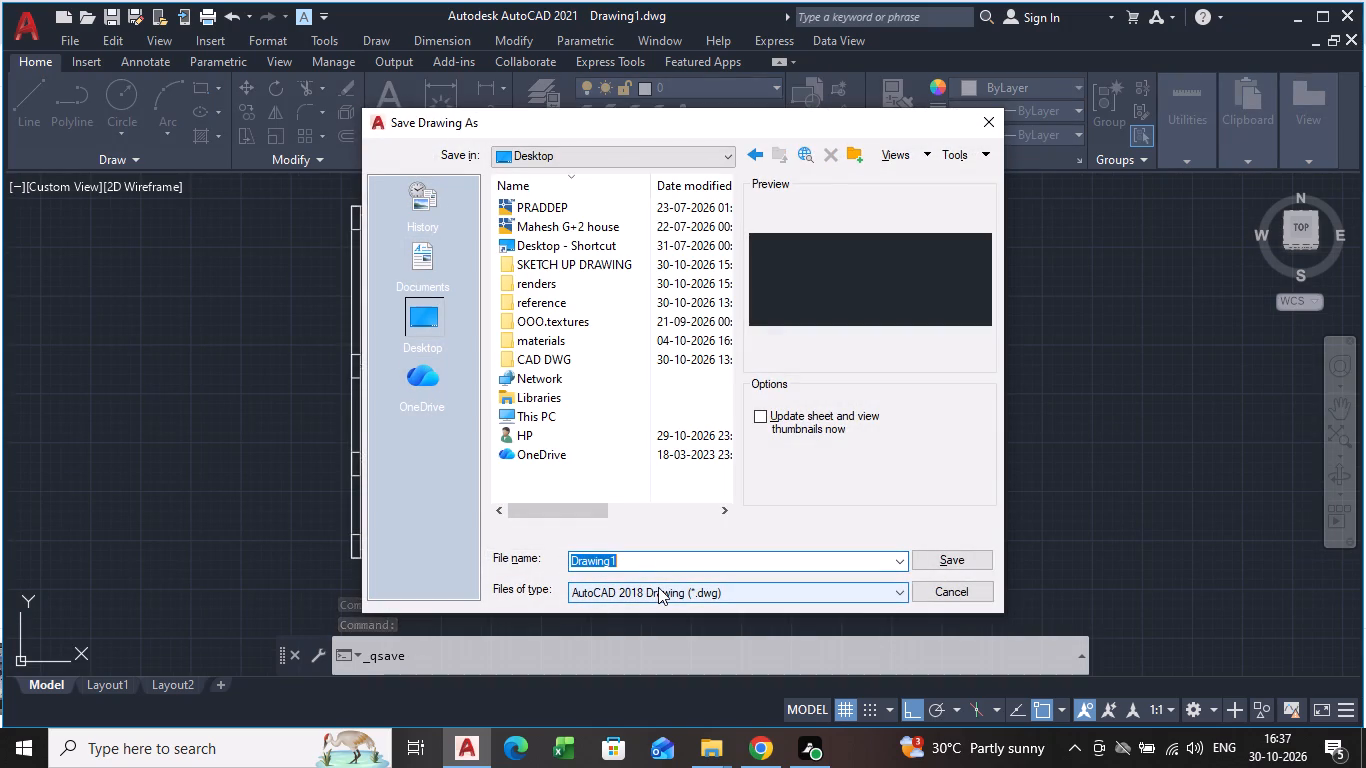
{"action": "key", "text": "BackSpace"}
{"action": "key", "text": "d"}
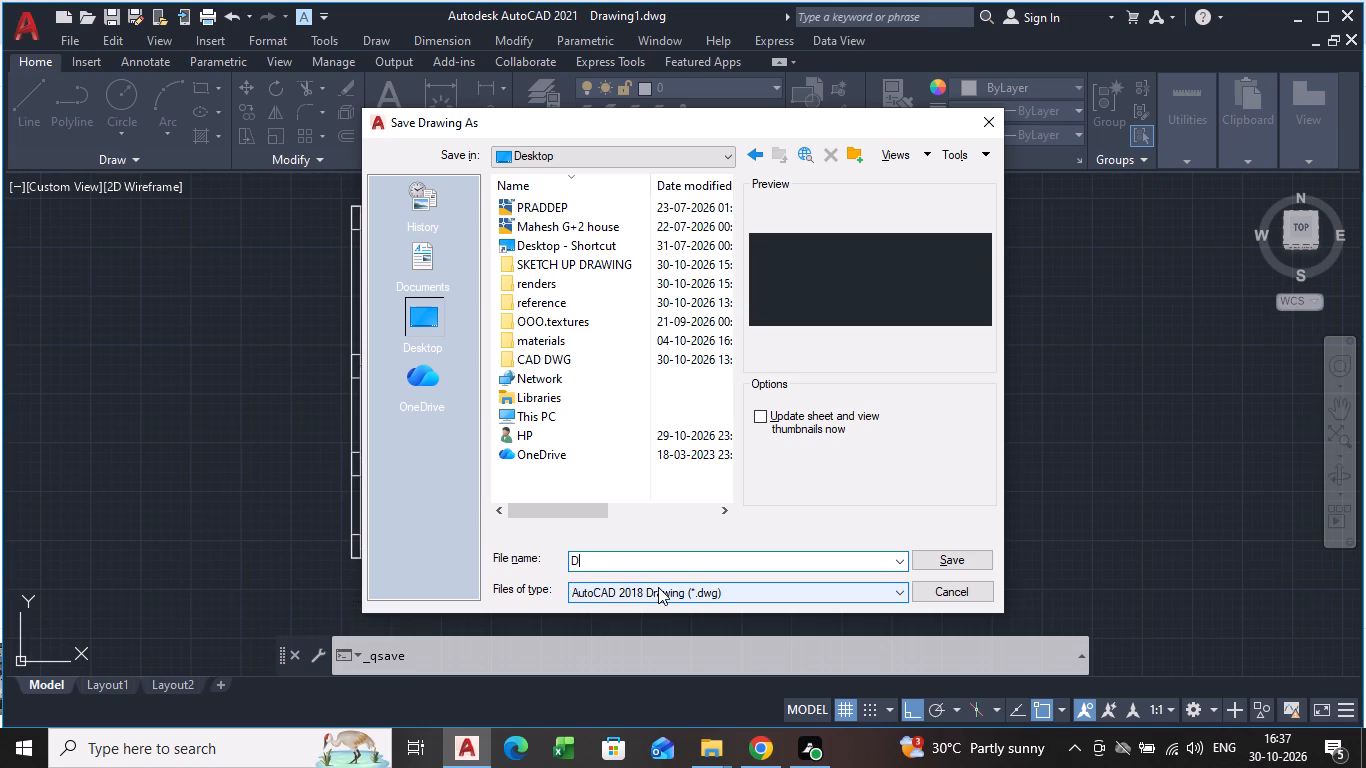
{"action": "key", "text": "BackSpace"}
{"action": "type", "text": "3D CAD"}
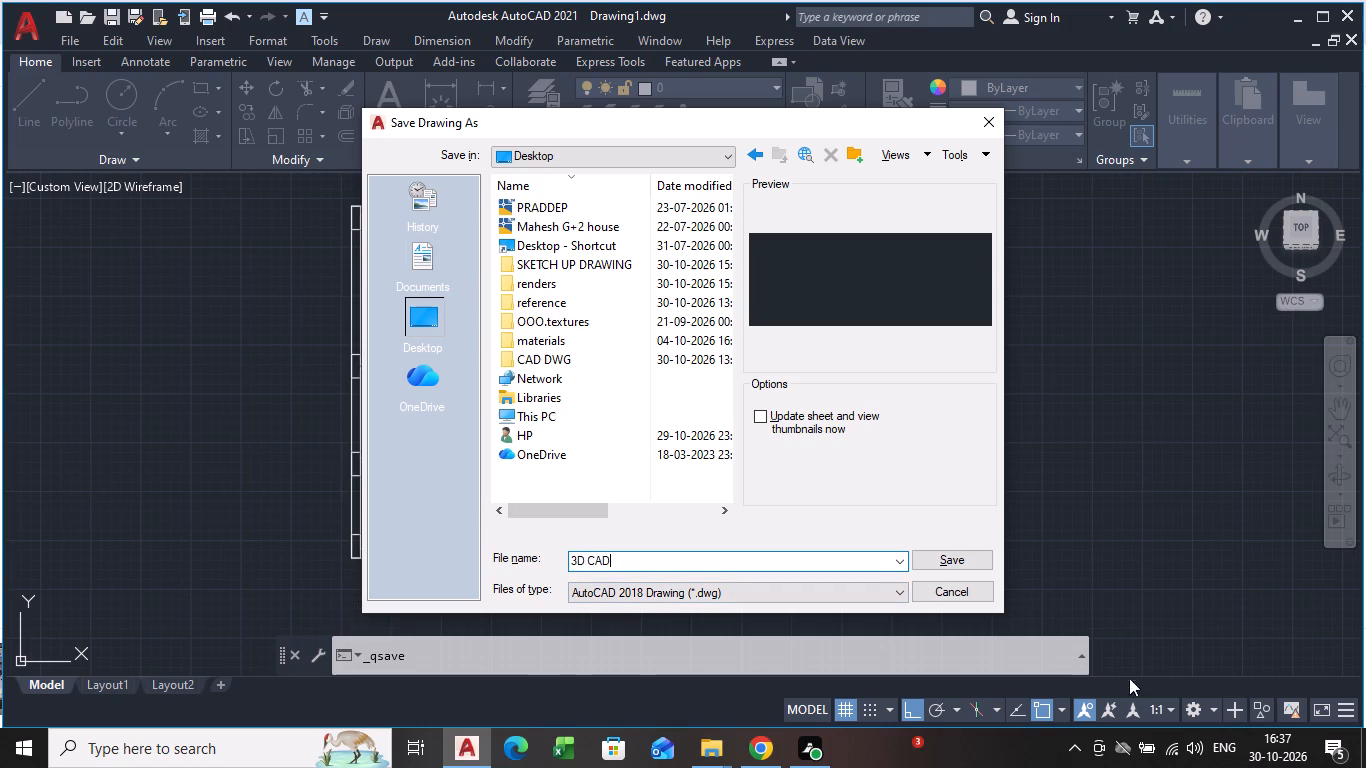
{"action": "left_click", "coordinate": [930, 556]}
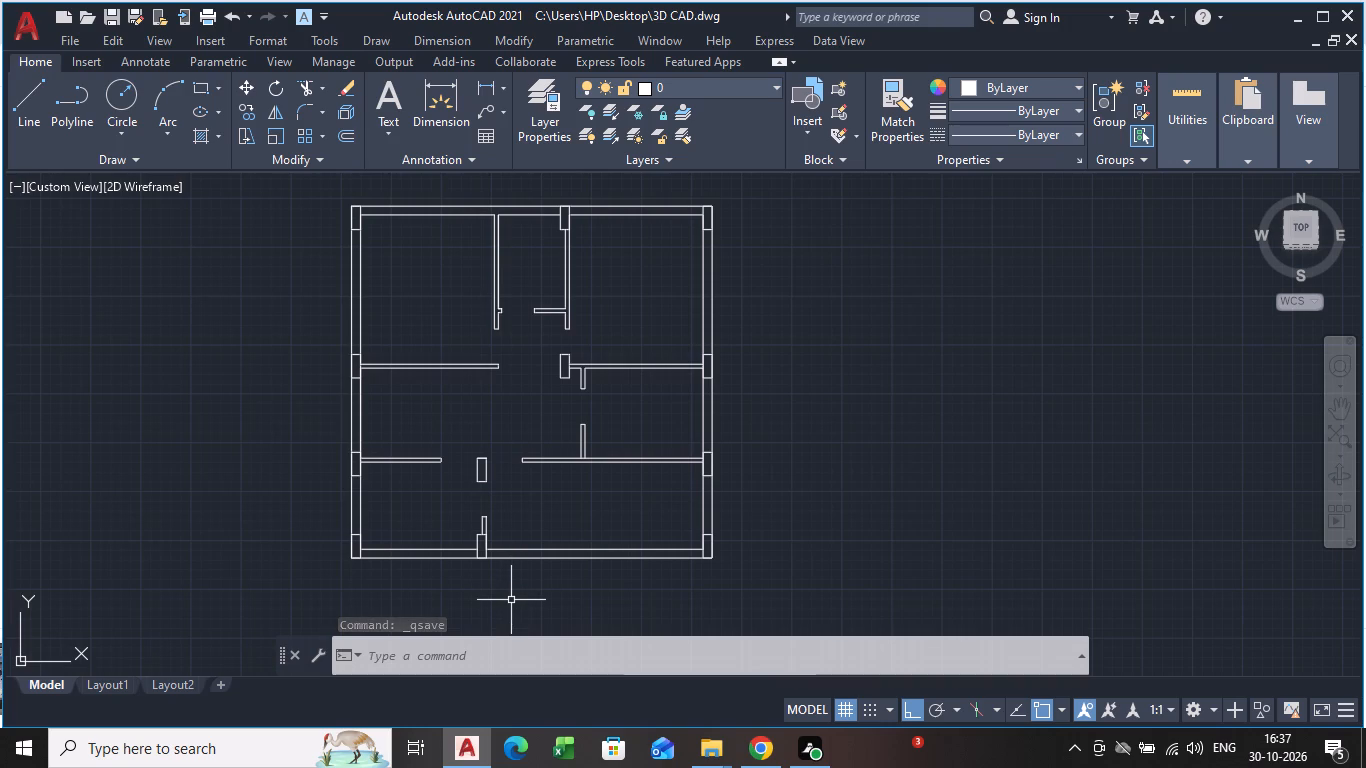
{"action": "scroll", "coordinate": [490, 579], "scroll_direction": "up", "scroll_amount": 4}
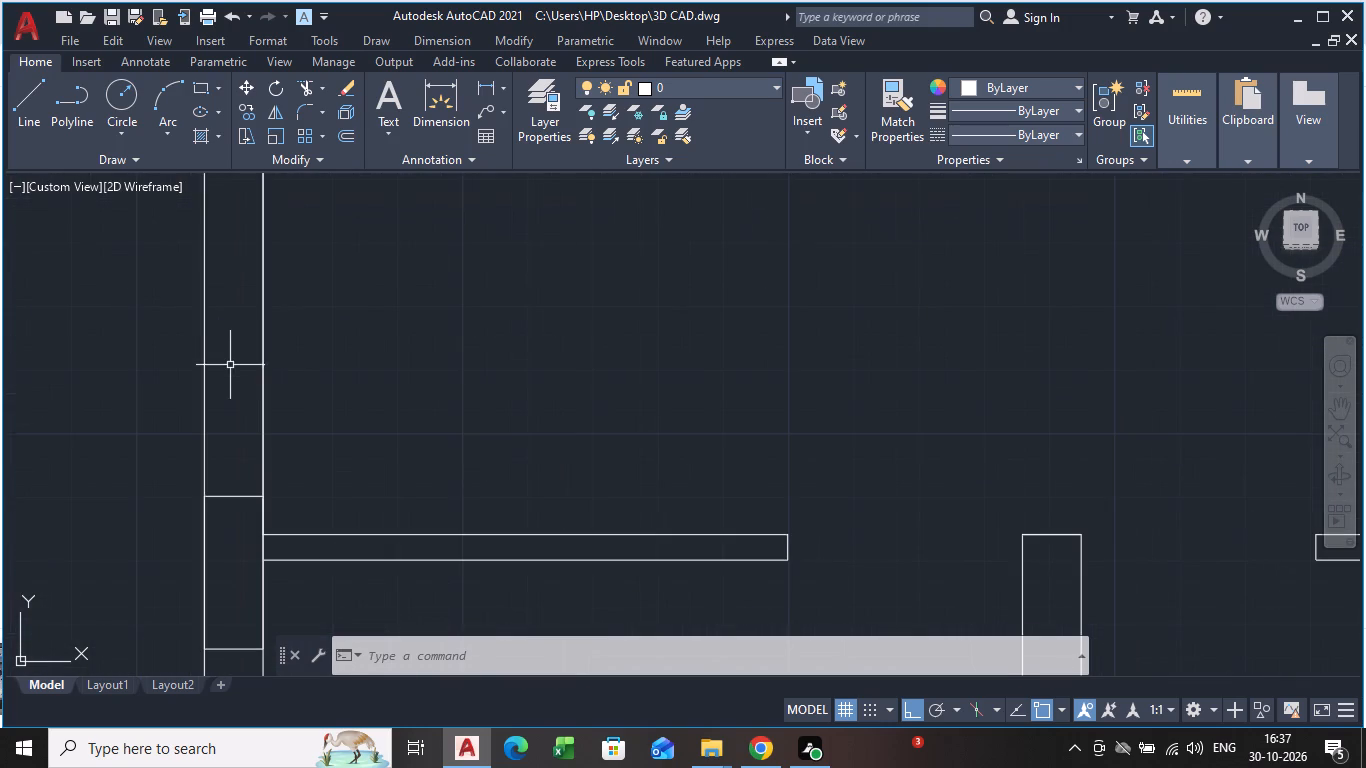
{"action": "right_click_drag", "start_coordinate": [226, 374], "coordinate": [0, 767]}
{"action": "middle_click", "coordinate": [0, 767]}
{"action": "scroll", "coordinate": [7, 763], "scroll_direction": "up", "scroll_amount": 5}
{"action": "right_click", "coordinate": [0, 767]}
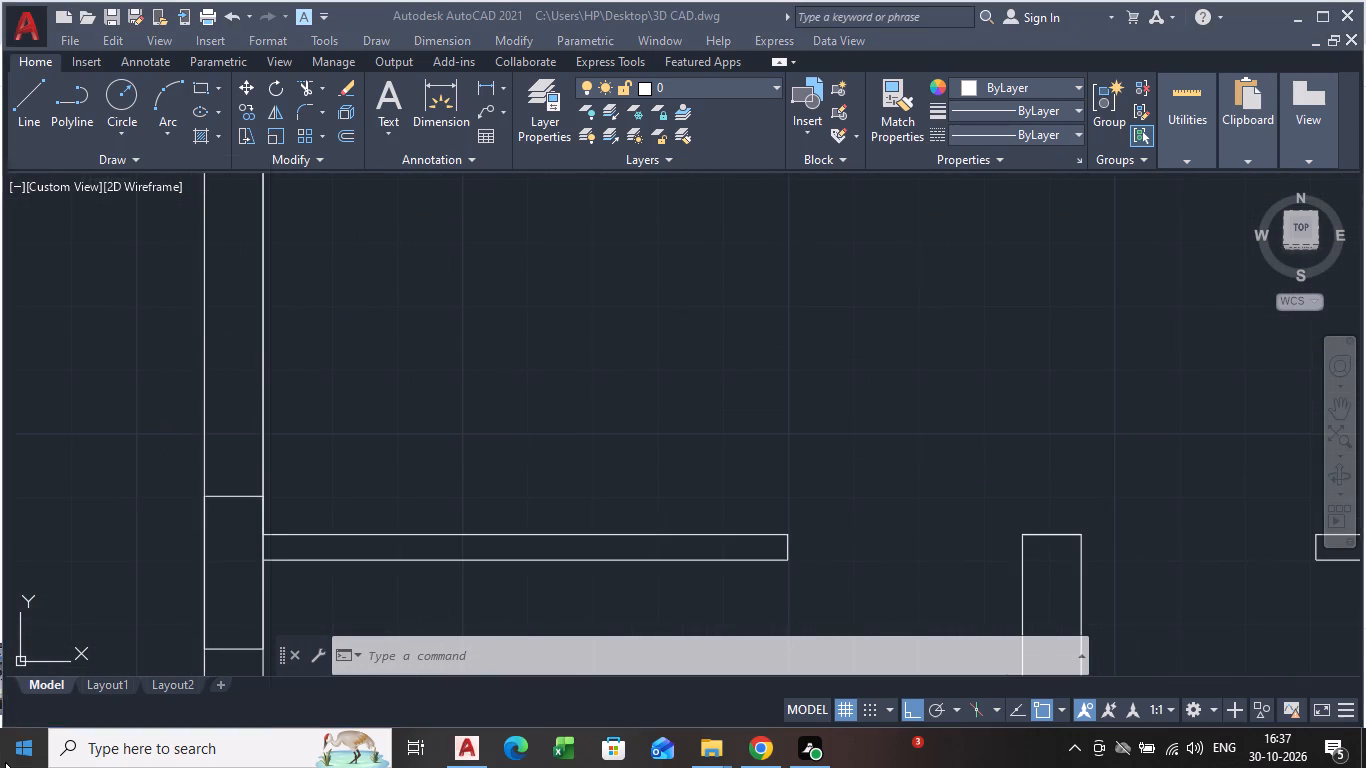
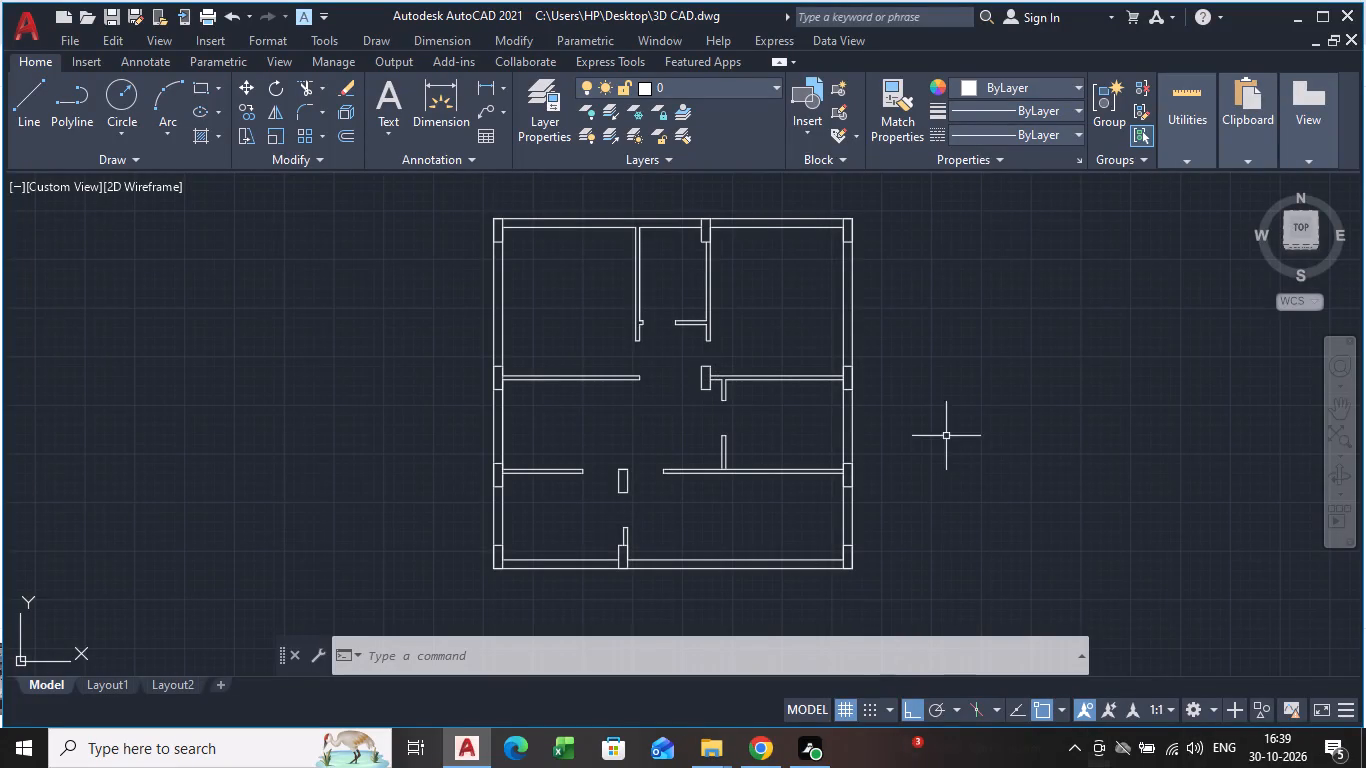
Switch to the 3D Modeling workspace and set the view to SW Isometric.
{"action": "left_click", "coordinate": [1198, 712]}
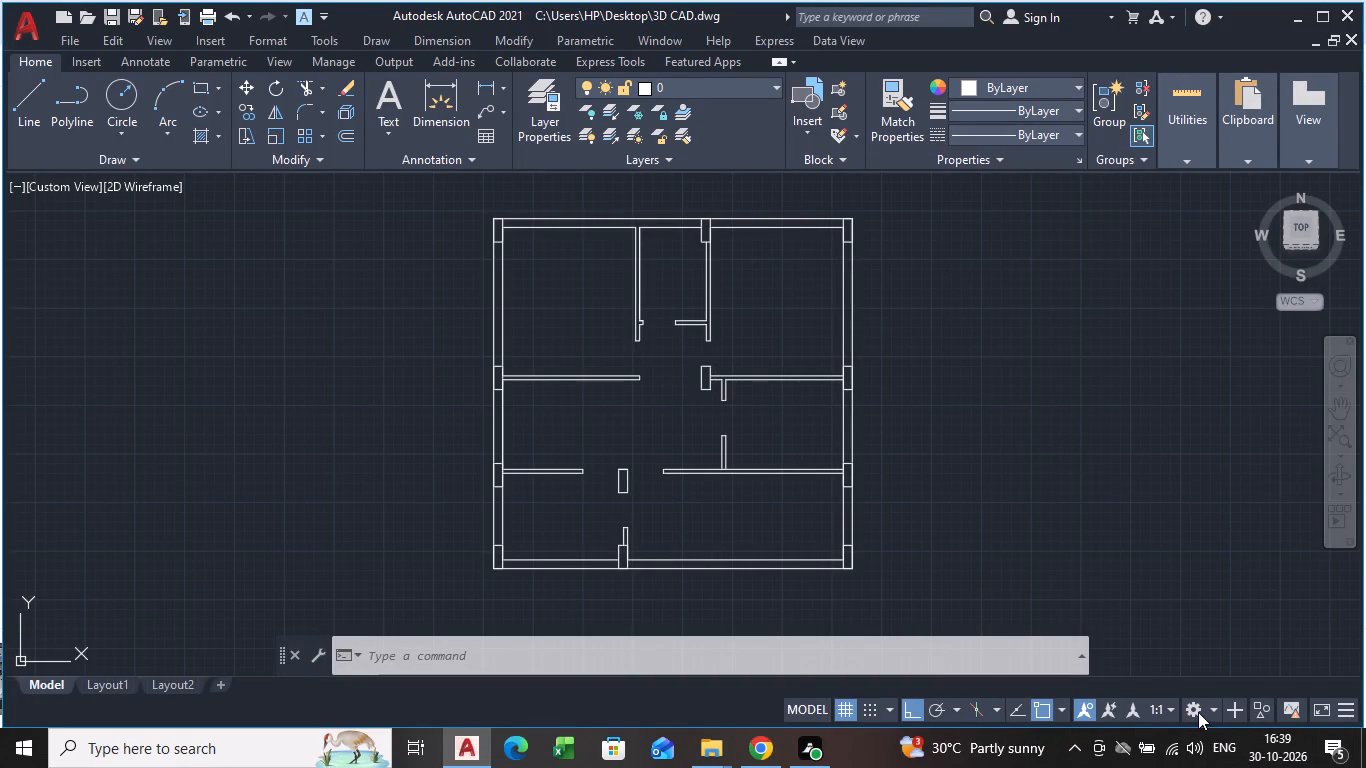
{"action": "left_click", "coordinate": [1239, 575]}
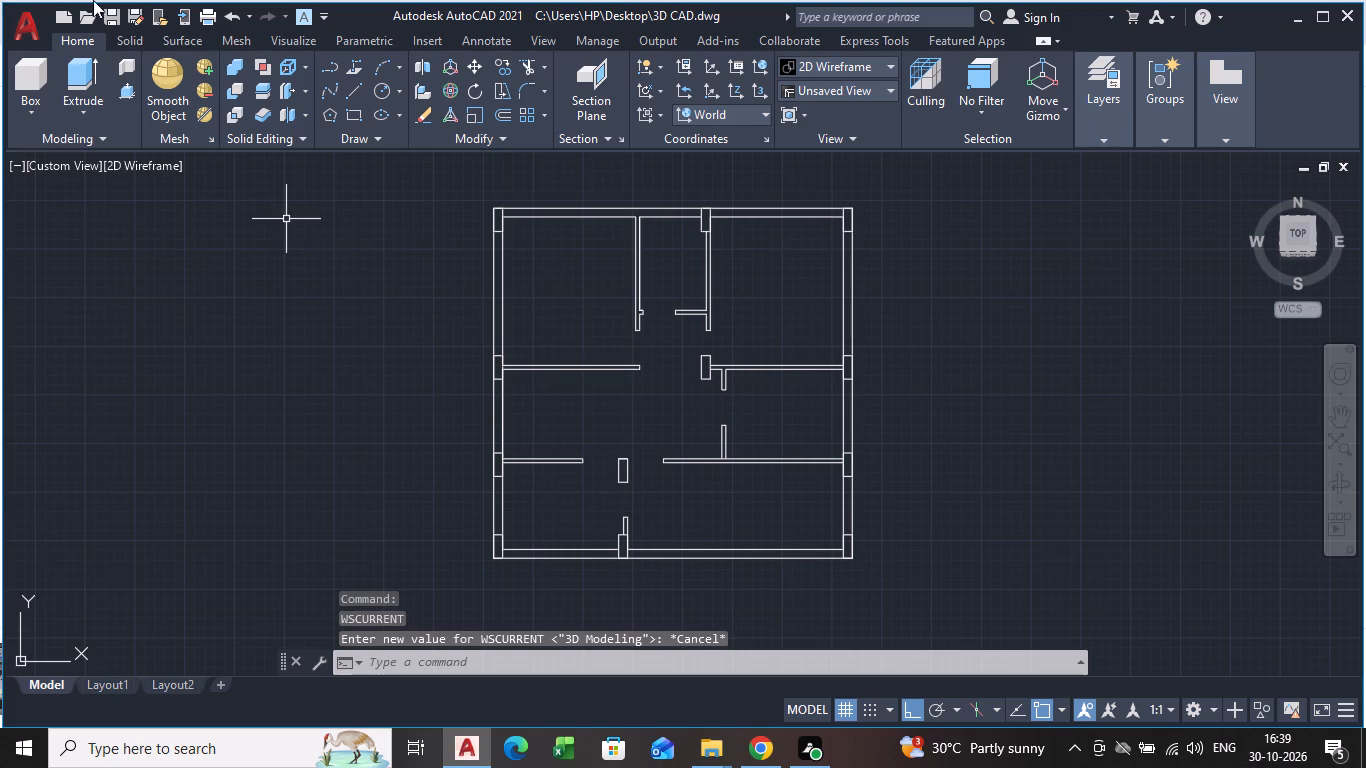
{"action": "left_click", "coordinate": [851, 90]}
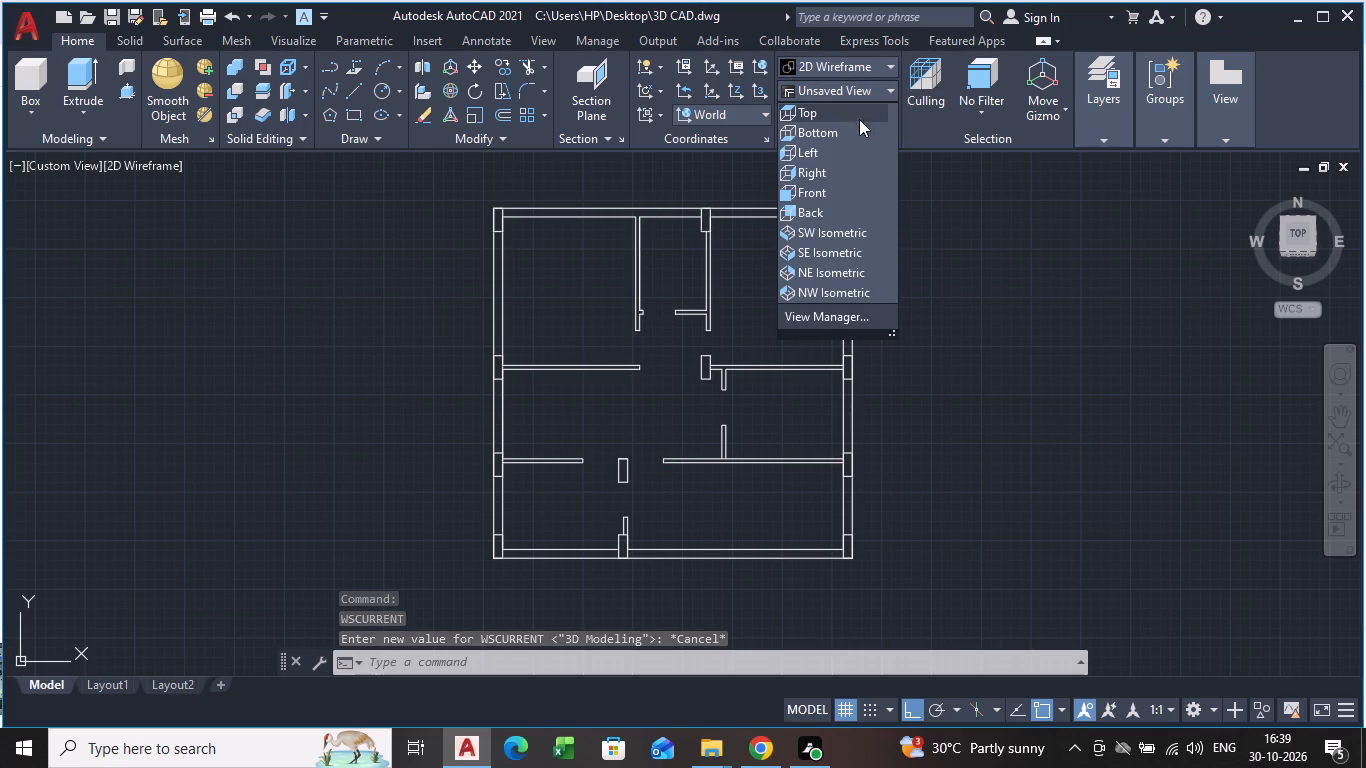
{"action": "left_click", "coordinate": [847, 234]}
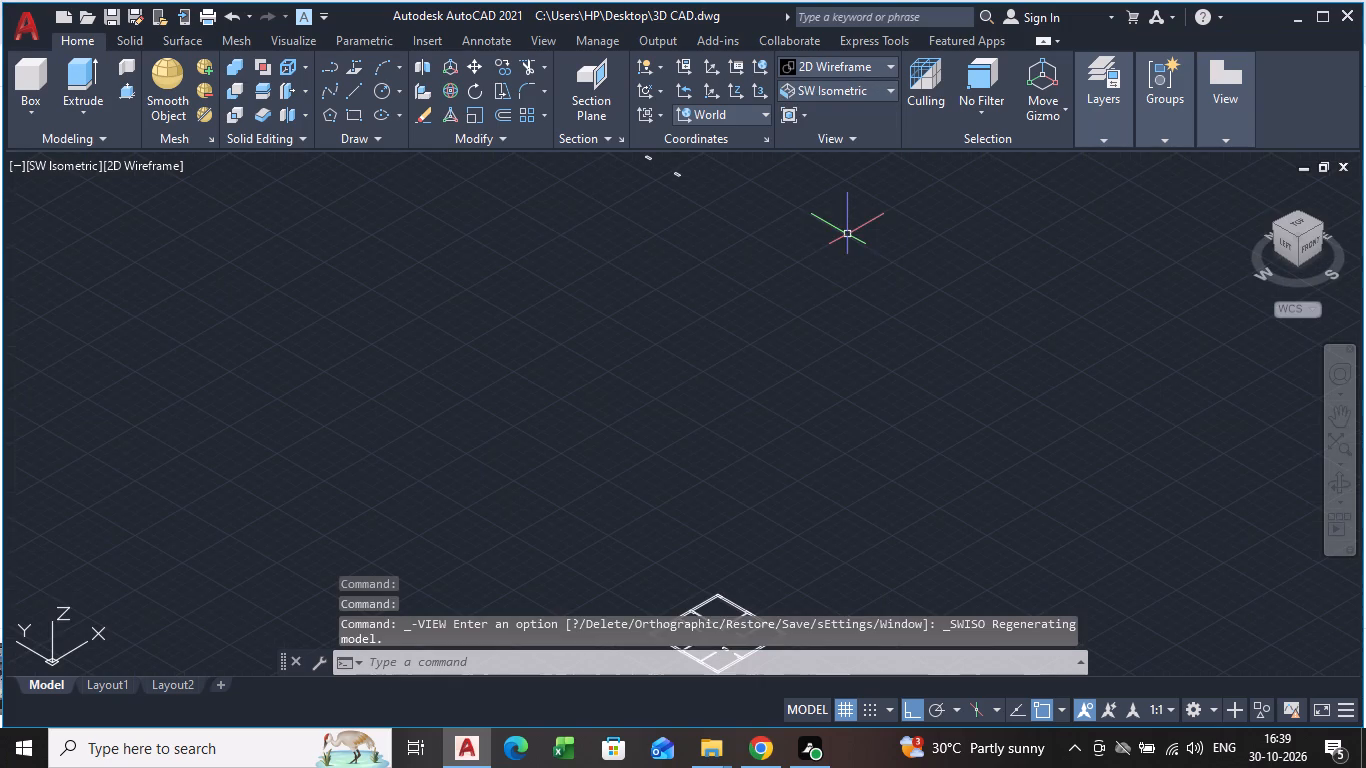
Delete the two stray rectangles lying away from the floor plan.
{"action": "middle_click_drag", "start_coordinate": [720, 599], "coordinate": [720, 478]}
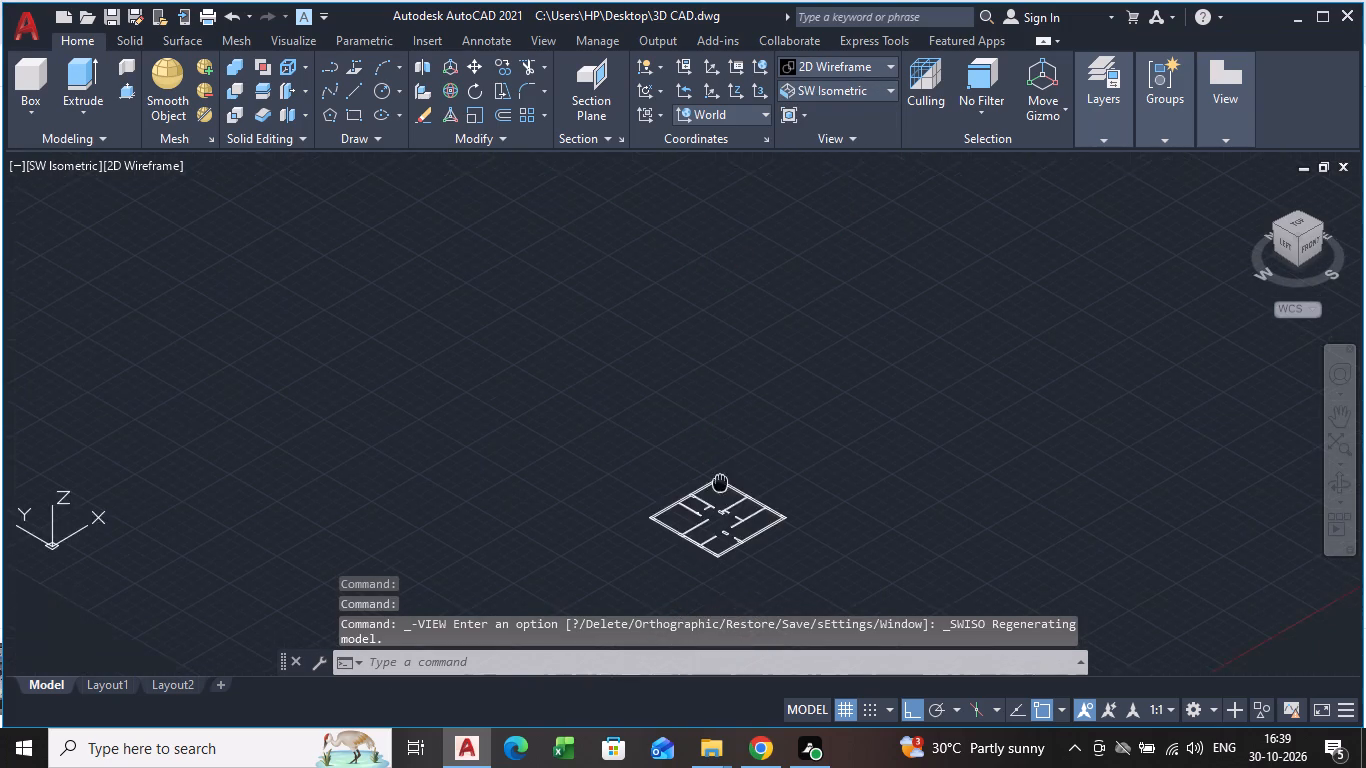
{"action": "middle_click_drag", "start_coordinate": [720, 478], "coordinate": [720, 403]}
{"action": "scroll", "coordinate": [745, 506], "scroll_direction": "up", "scroll_amount": 2}
{"action": "scroll", "coordinate": [628, 364], "scroll_direction": "down", "scroll_amount": 2}
{"action": "middle_click_drag", "start_coordinate": [628, 365], "coordinate": [632, 403]}
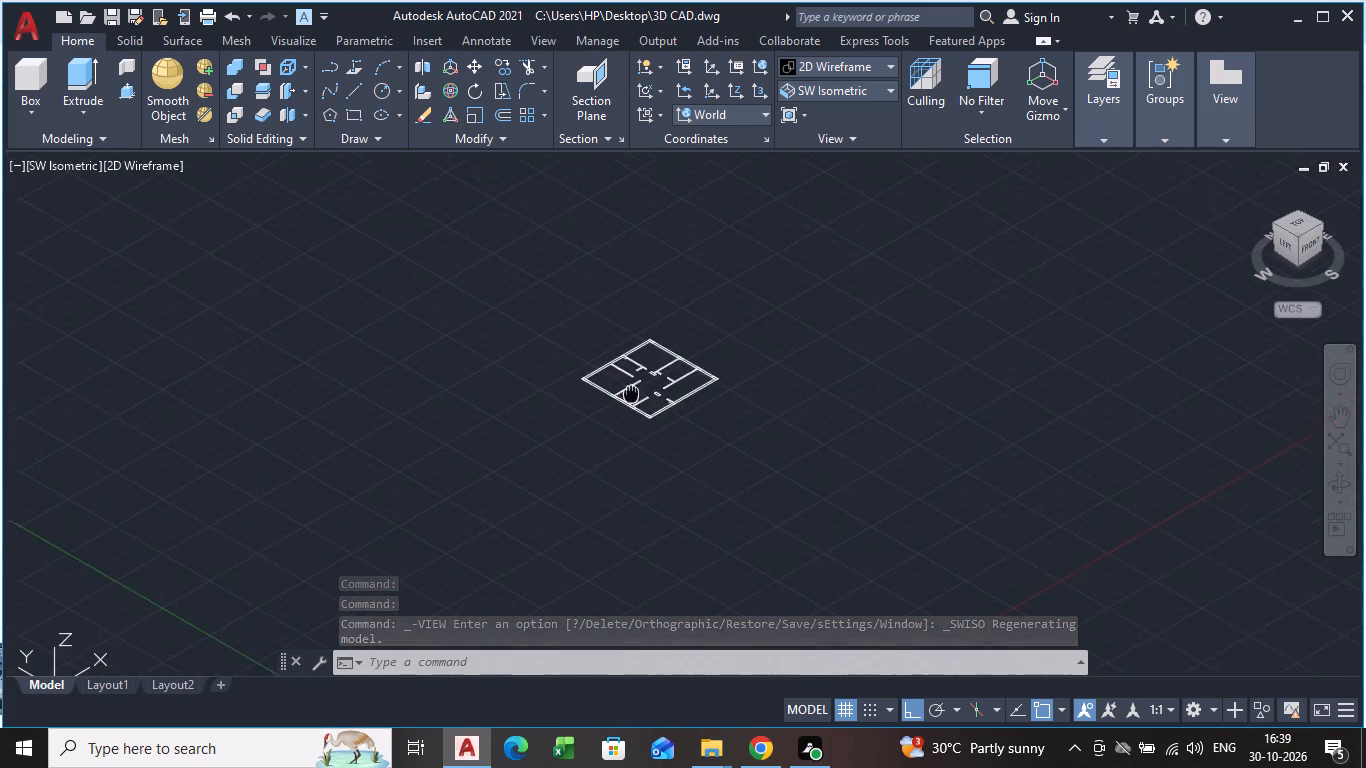
{"action": "middle_click_drag", "start_coordinate": [632, 403], "coordinate": [764, 767]}
{"action": "scroll", "coordinate": [721, 336], "scroll_direction": "up", "scroll_amount": 7}
{"action": "scroll", "coordinate": [700, 332], "scroll_direction": "down", "scroll_amount": 3}
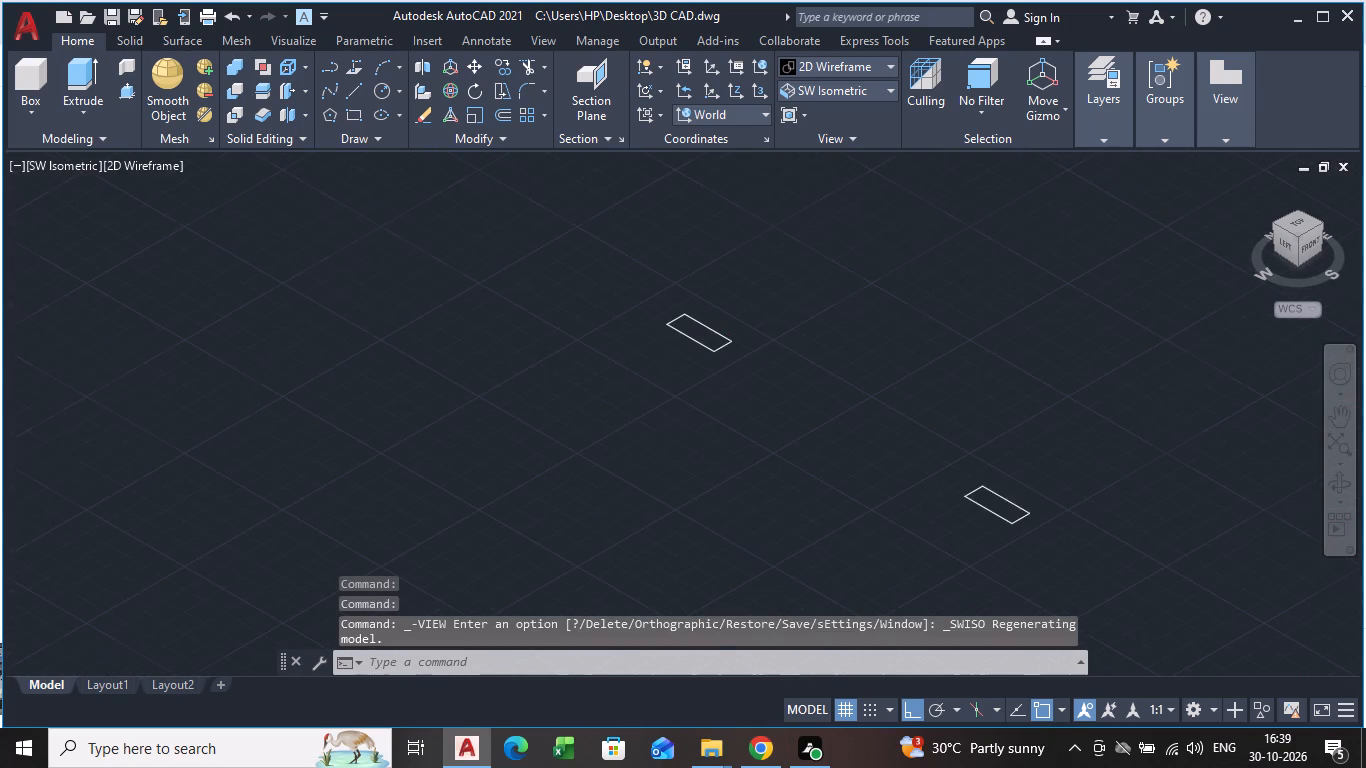
{"action": "left_click", "coordinate": [664, 296]}
{"action": "left_click", "coordinate": [963, 493]}
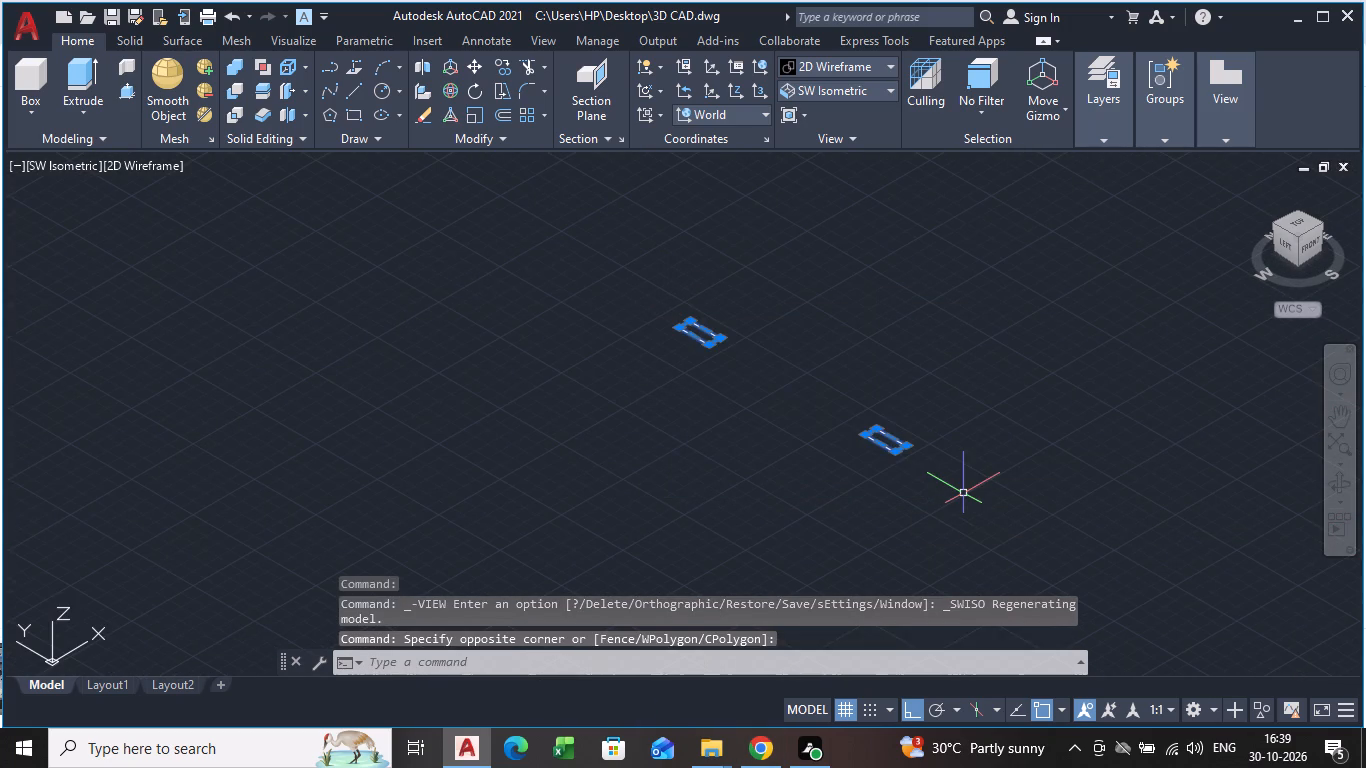
{"action": "key", "text": "Delete"}
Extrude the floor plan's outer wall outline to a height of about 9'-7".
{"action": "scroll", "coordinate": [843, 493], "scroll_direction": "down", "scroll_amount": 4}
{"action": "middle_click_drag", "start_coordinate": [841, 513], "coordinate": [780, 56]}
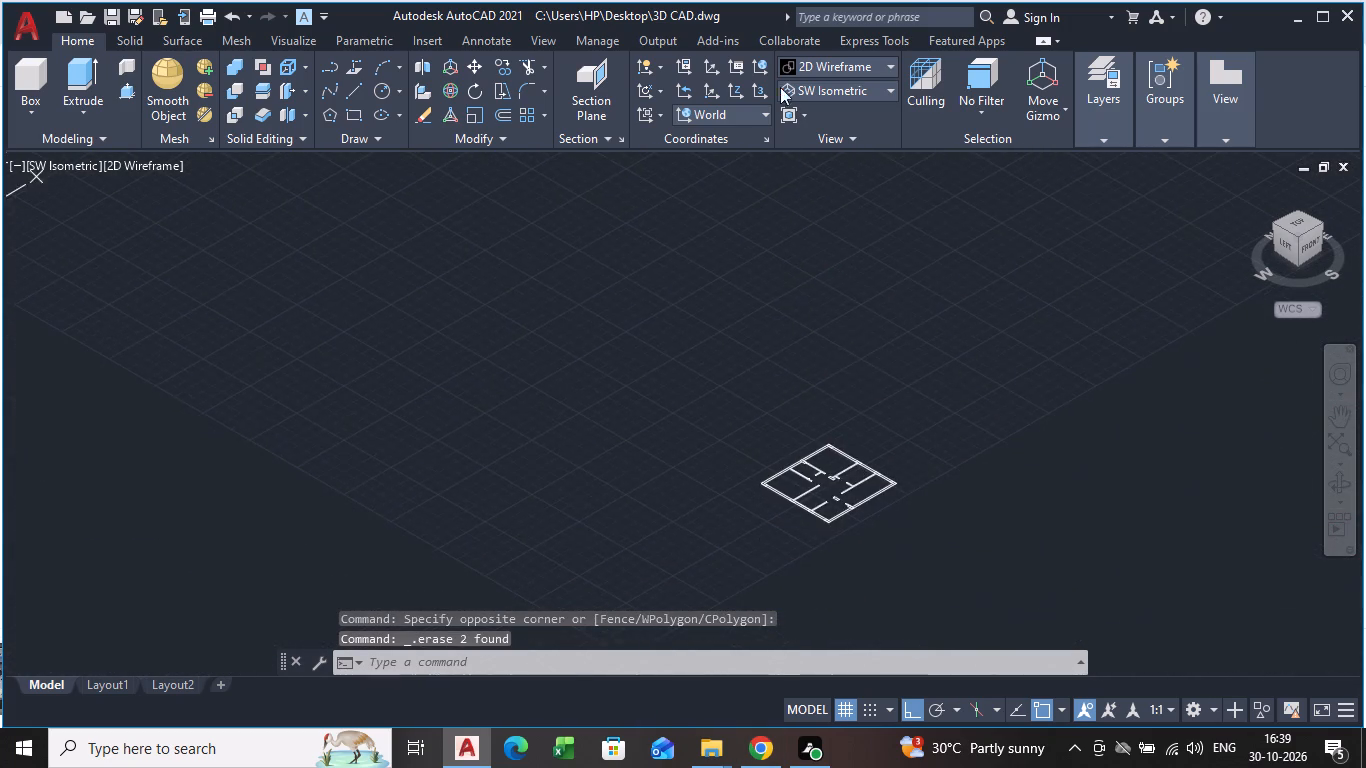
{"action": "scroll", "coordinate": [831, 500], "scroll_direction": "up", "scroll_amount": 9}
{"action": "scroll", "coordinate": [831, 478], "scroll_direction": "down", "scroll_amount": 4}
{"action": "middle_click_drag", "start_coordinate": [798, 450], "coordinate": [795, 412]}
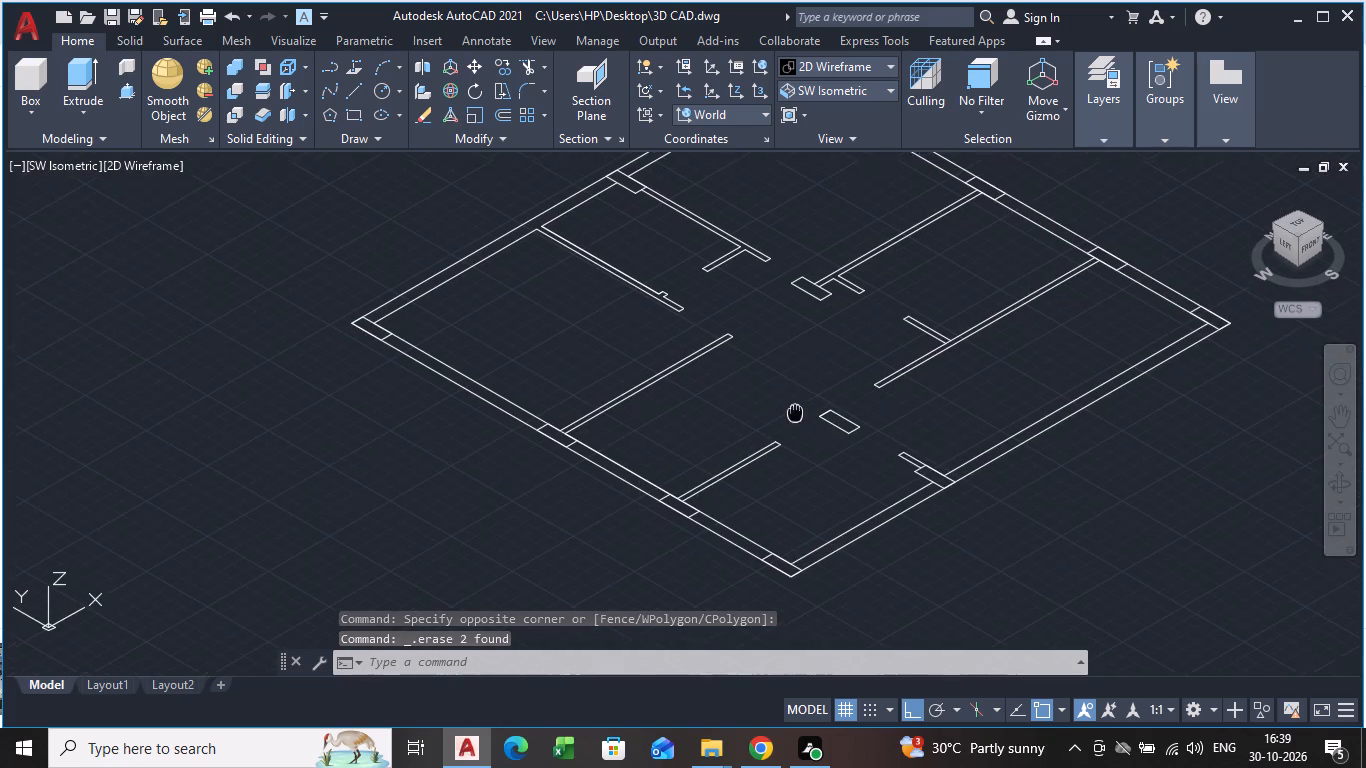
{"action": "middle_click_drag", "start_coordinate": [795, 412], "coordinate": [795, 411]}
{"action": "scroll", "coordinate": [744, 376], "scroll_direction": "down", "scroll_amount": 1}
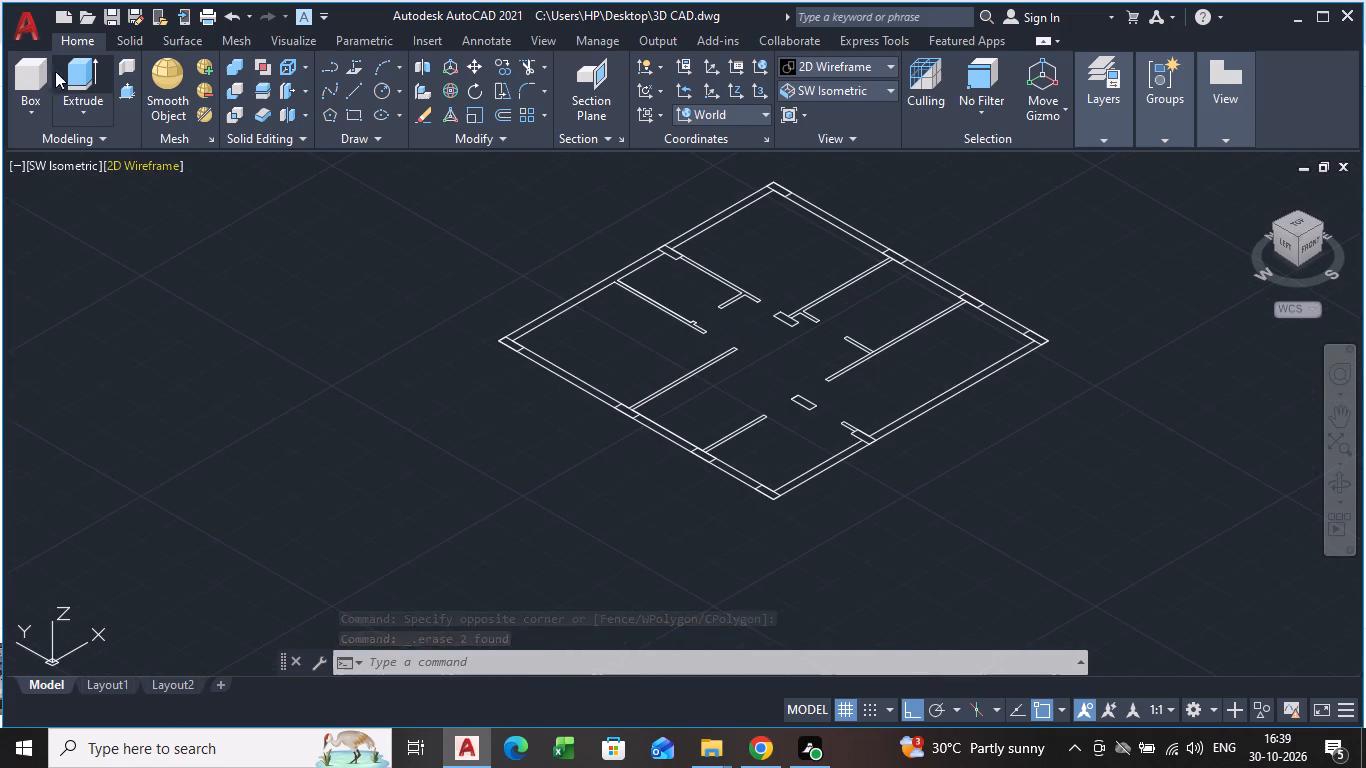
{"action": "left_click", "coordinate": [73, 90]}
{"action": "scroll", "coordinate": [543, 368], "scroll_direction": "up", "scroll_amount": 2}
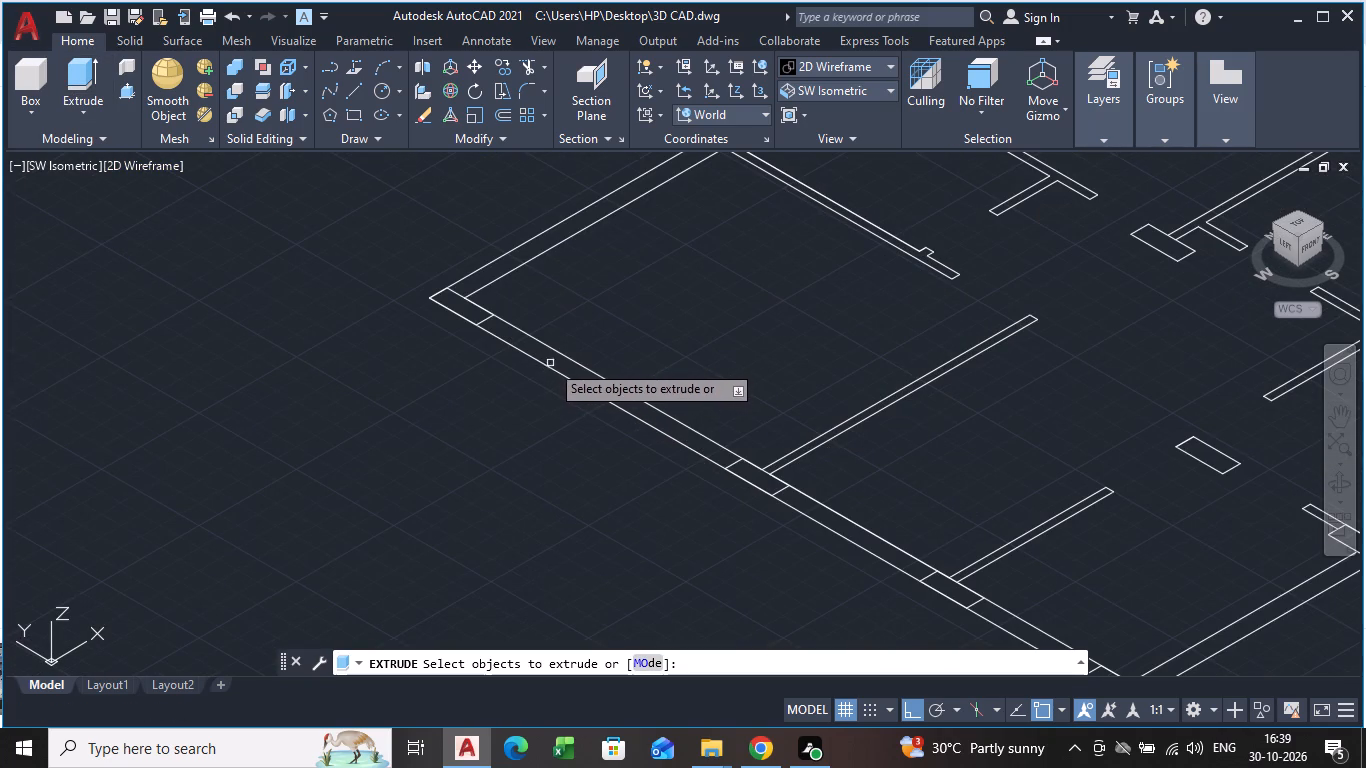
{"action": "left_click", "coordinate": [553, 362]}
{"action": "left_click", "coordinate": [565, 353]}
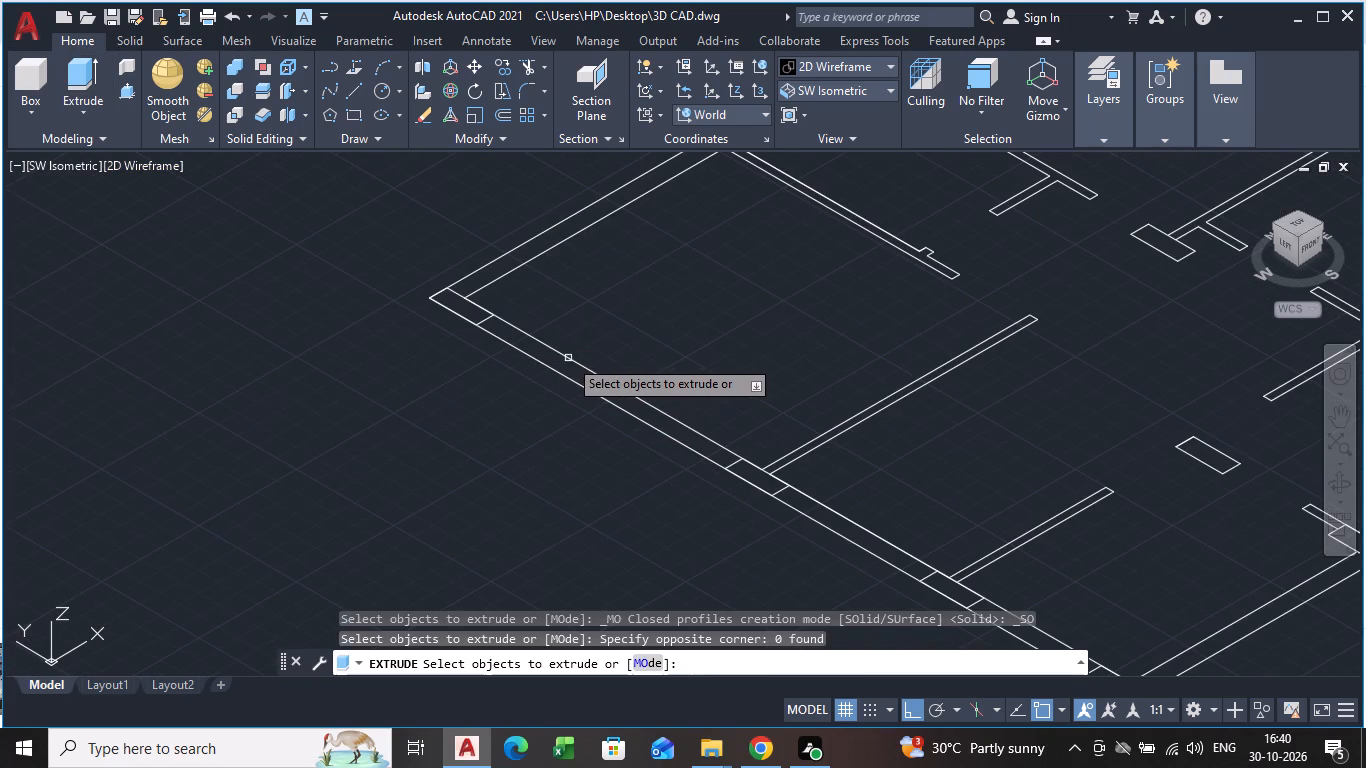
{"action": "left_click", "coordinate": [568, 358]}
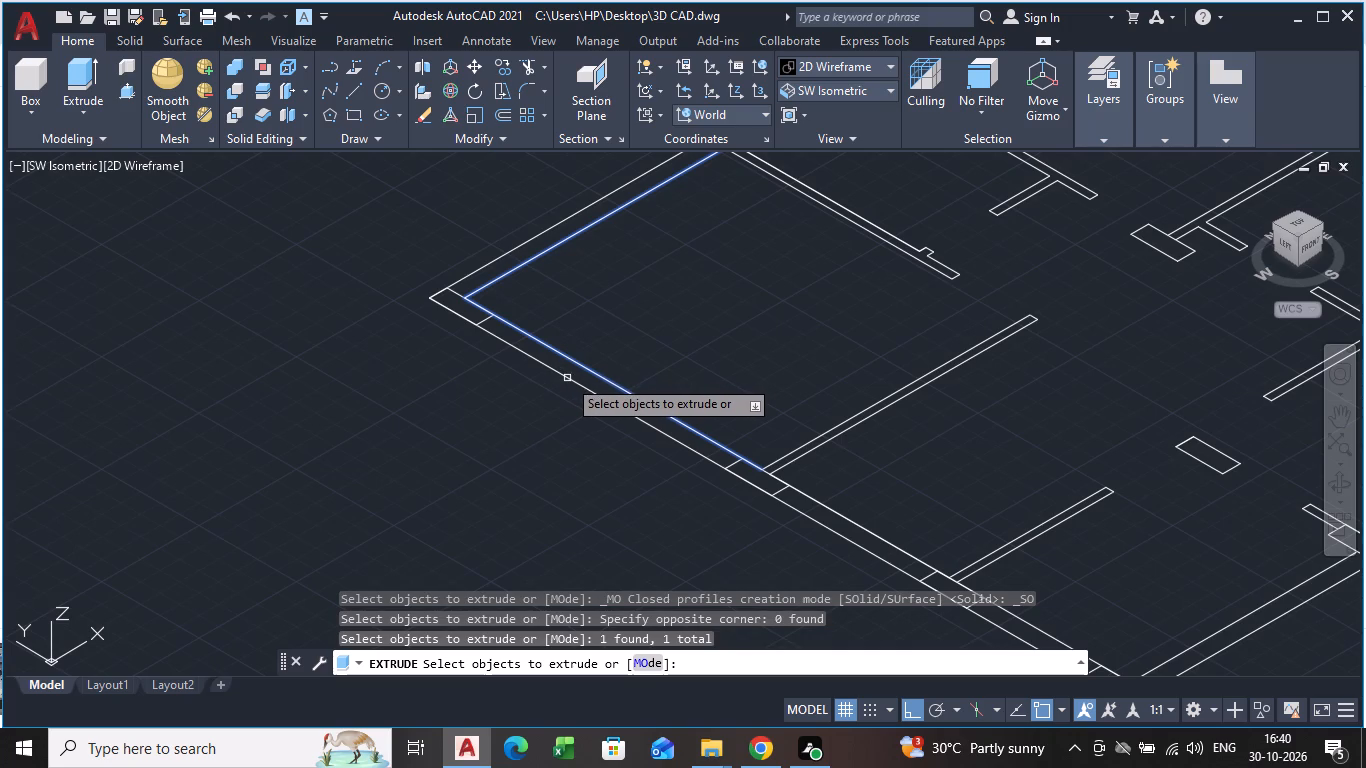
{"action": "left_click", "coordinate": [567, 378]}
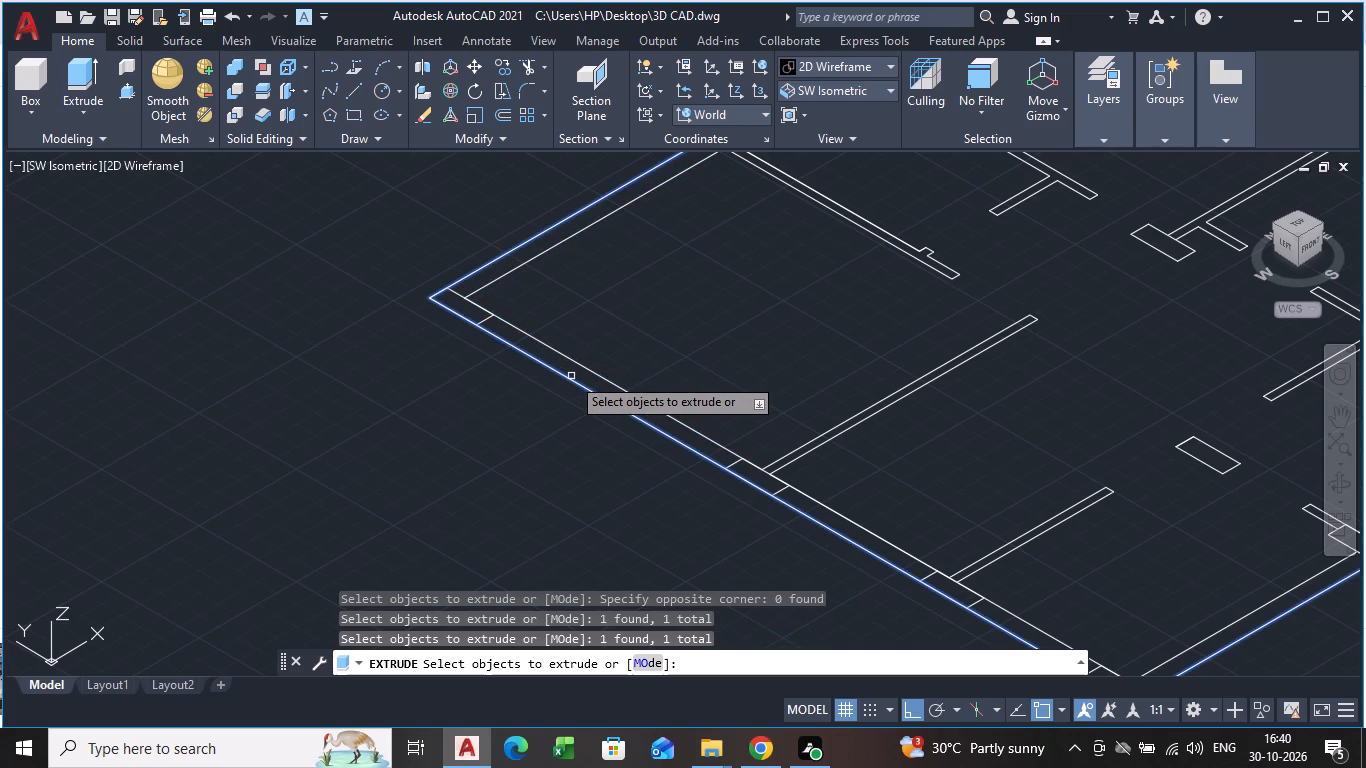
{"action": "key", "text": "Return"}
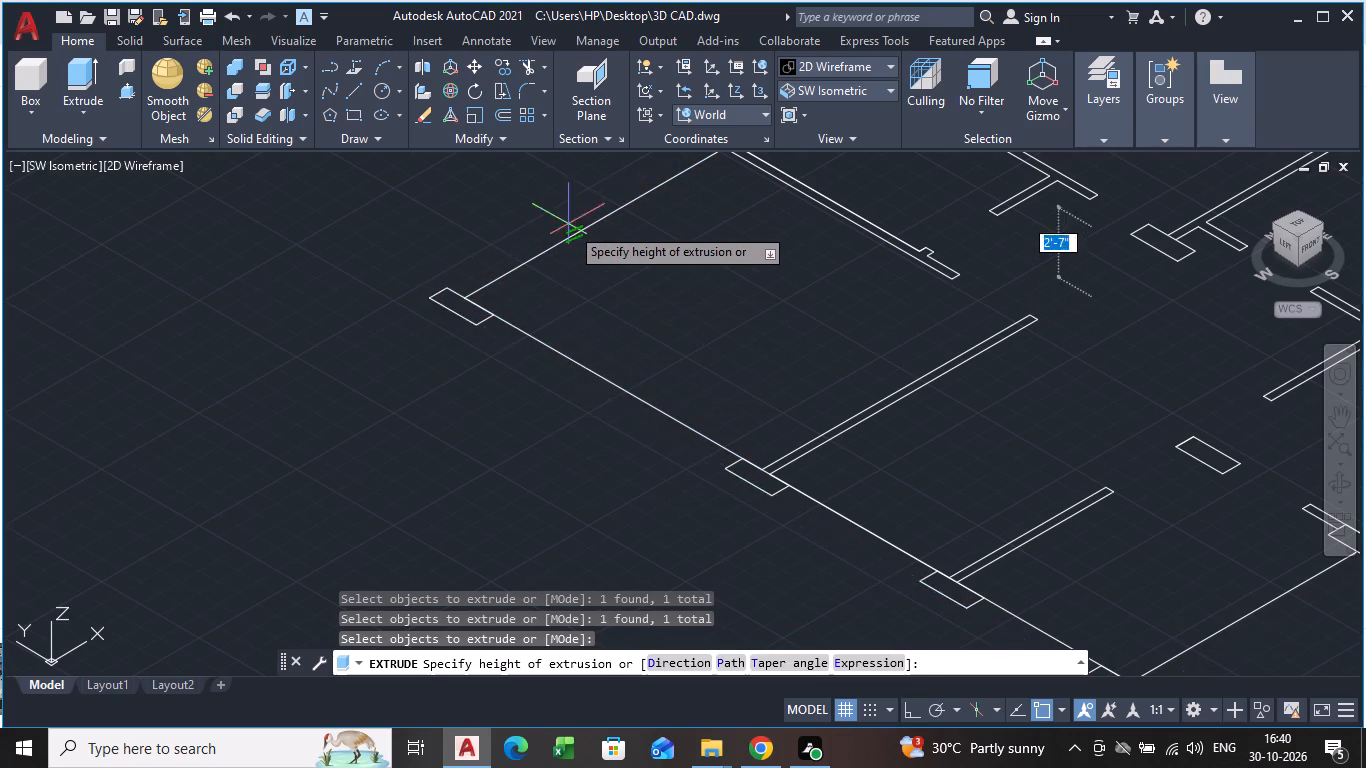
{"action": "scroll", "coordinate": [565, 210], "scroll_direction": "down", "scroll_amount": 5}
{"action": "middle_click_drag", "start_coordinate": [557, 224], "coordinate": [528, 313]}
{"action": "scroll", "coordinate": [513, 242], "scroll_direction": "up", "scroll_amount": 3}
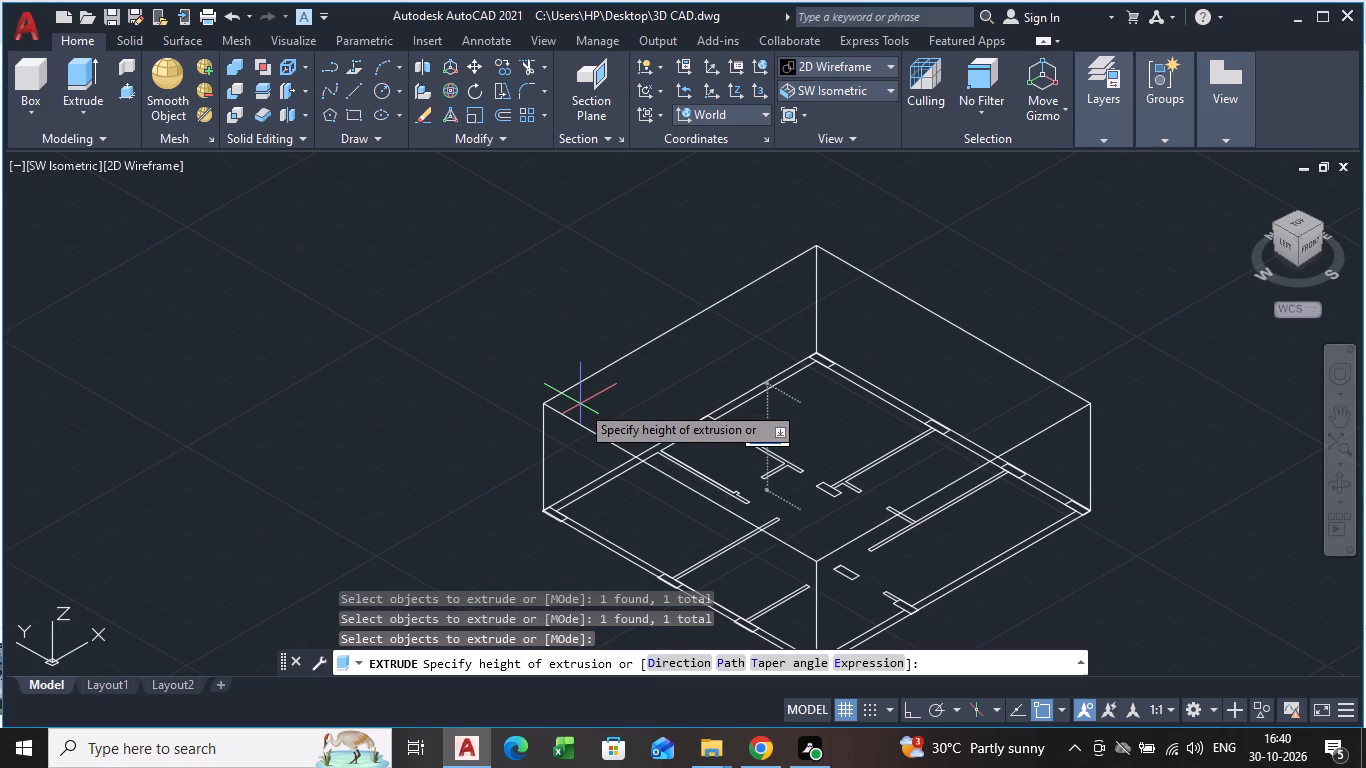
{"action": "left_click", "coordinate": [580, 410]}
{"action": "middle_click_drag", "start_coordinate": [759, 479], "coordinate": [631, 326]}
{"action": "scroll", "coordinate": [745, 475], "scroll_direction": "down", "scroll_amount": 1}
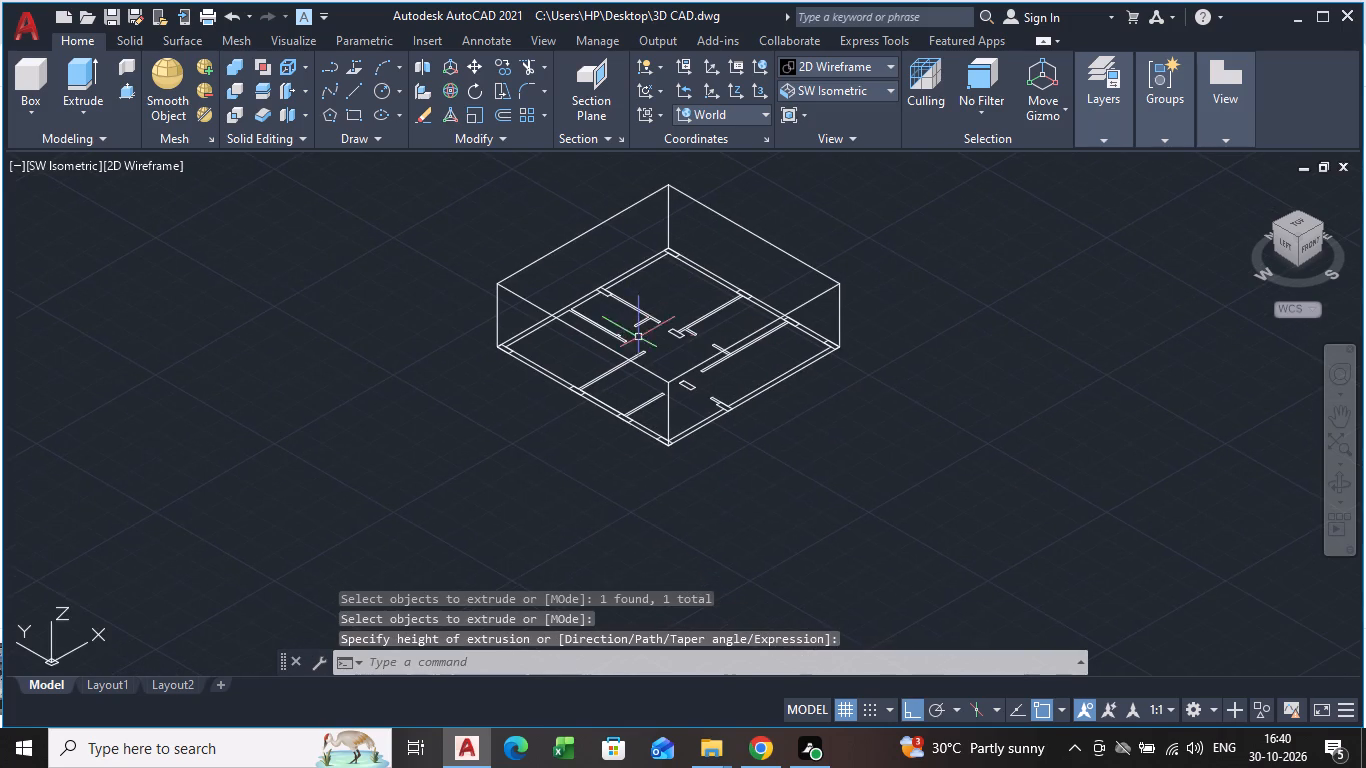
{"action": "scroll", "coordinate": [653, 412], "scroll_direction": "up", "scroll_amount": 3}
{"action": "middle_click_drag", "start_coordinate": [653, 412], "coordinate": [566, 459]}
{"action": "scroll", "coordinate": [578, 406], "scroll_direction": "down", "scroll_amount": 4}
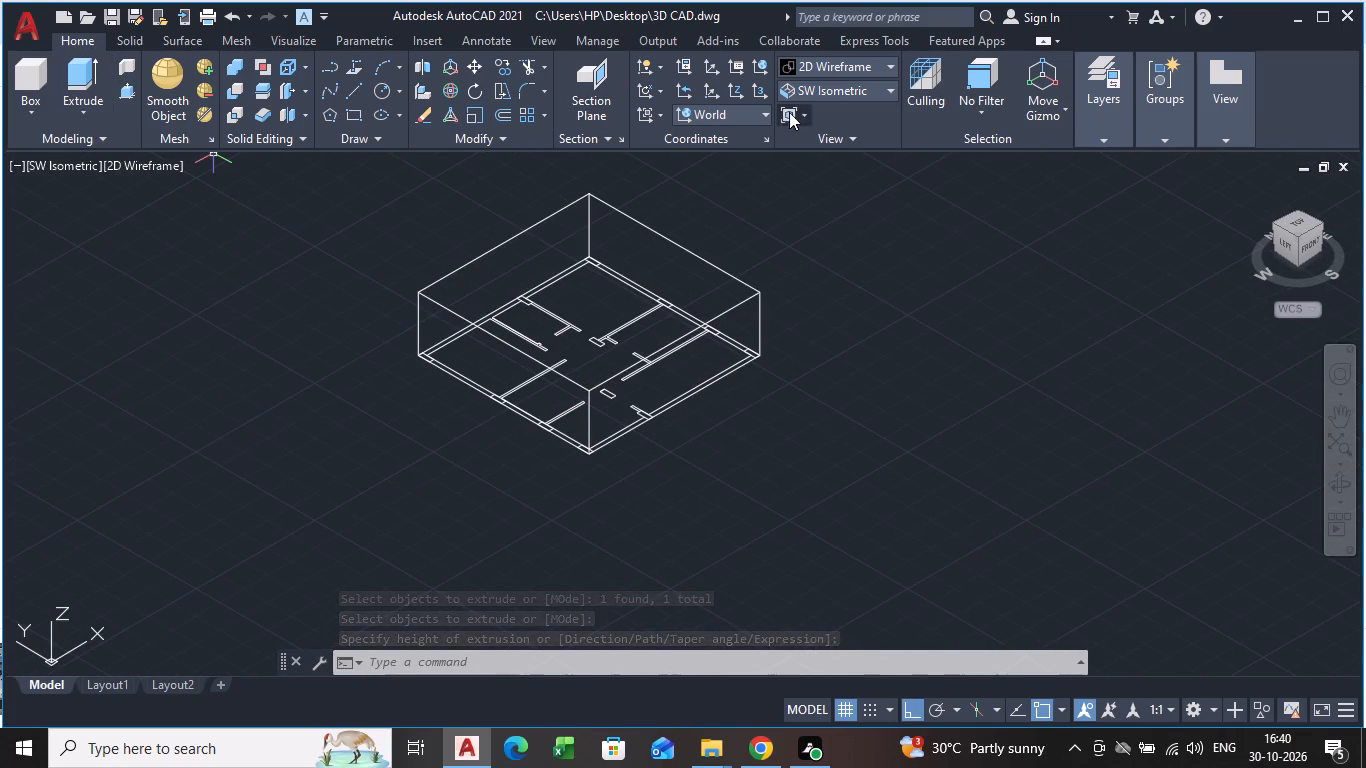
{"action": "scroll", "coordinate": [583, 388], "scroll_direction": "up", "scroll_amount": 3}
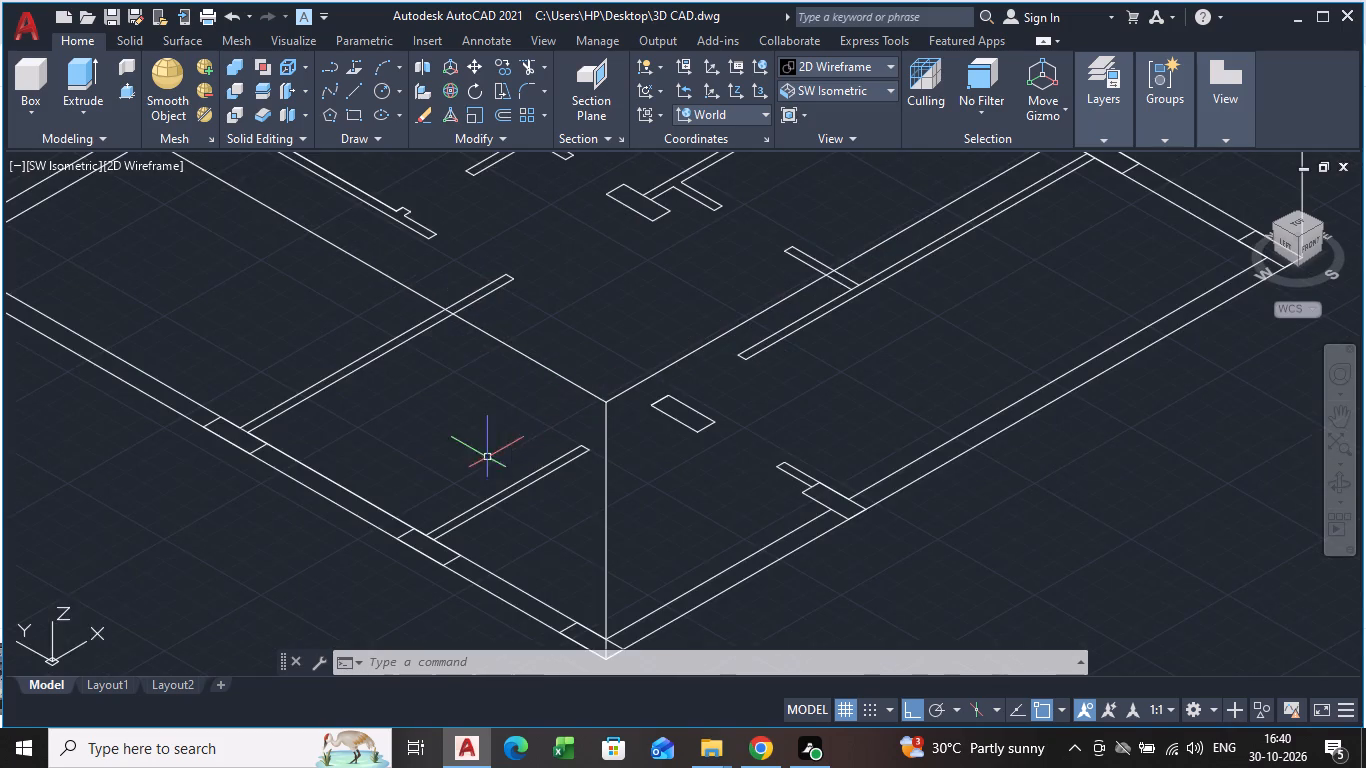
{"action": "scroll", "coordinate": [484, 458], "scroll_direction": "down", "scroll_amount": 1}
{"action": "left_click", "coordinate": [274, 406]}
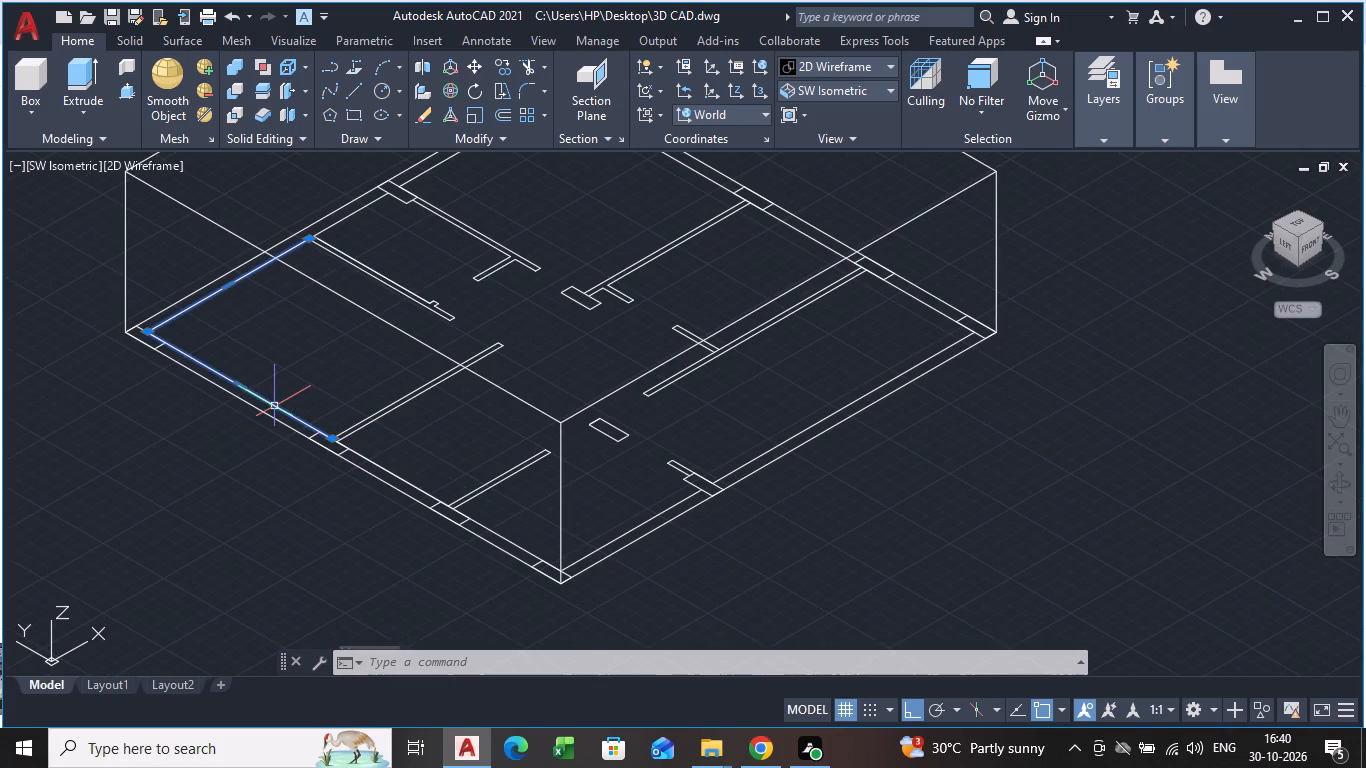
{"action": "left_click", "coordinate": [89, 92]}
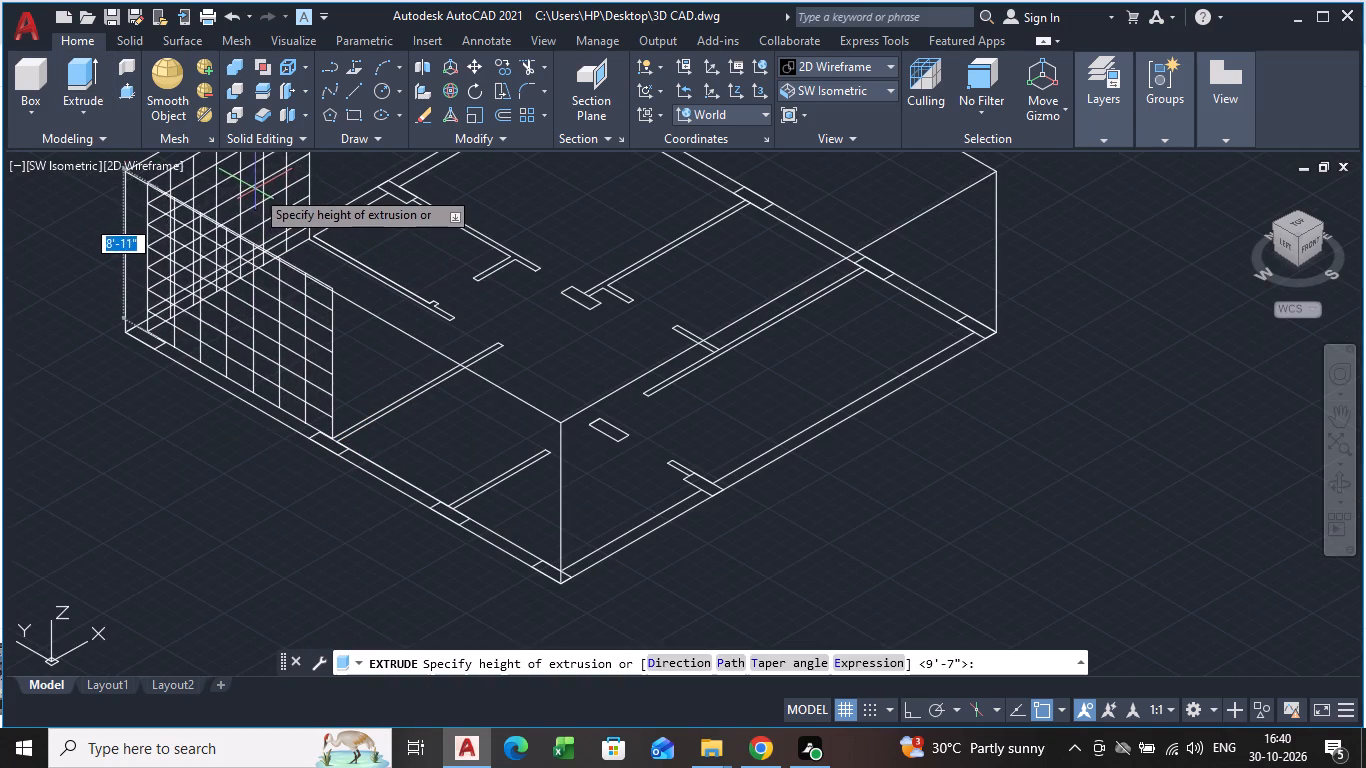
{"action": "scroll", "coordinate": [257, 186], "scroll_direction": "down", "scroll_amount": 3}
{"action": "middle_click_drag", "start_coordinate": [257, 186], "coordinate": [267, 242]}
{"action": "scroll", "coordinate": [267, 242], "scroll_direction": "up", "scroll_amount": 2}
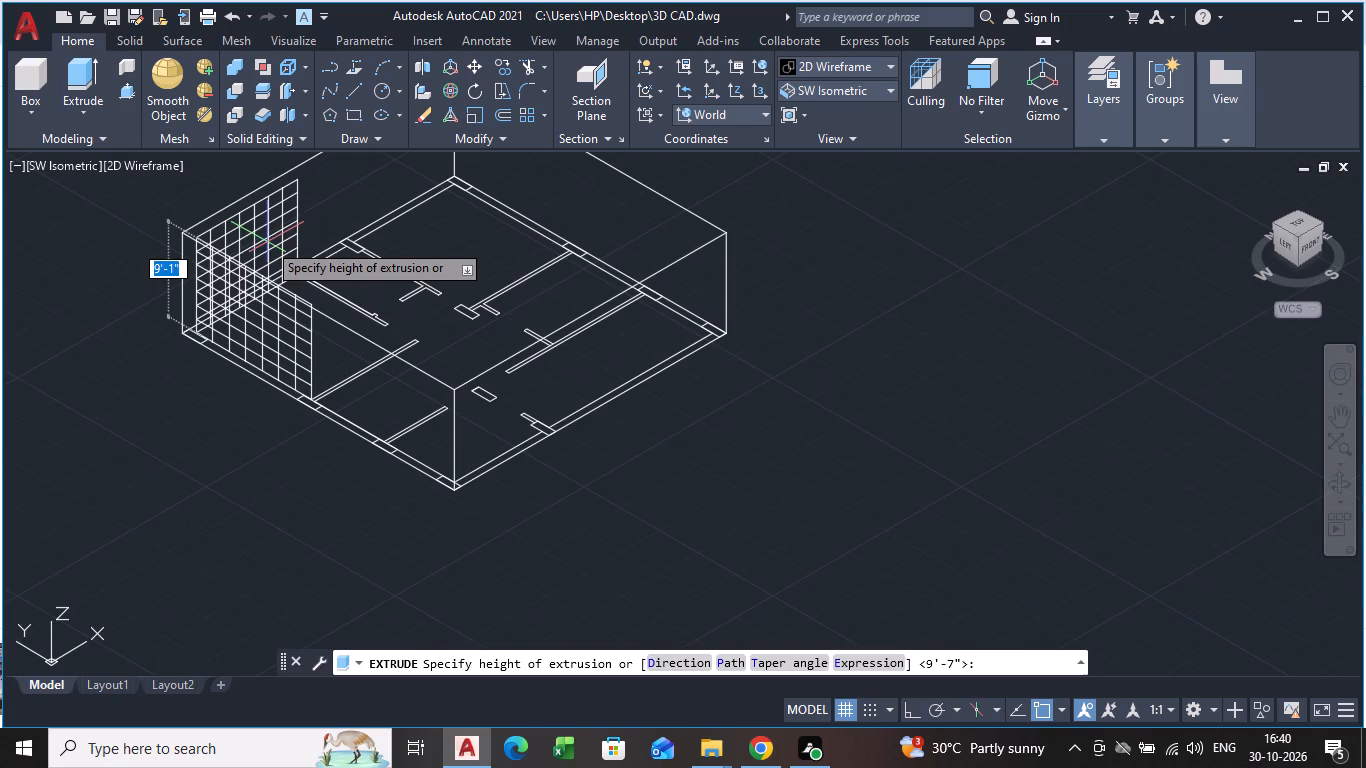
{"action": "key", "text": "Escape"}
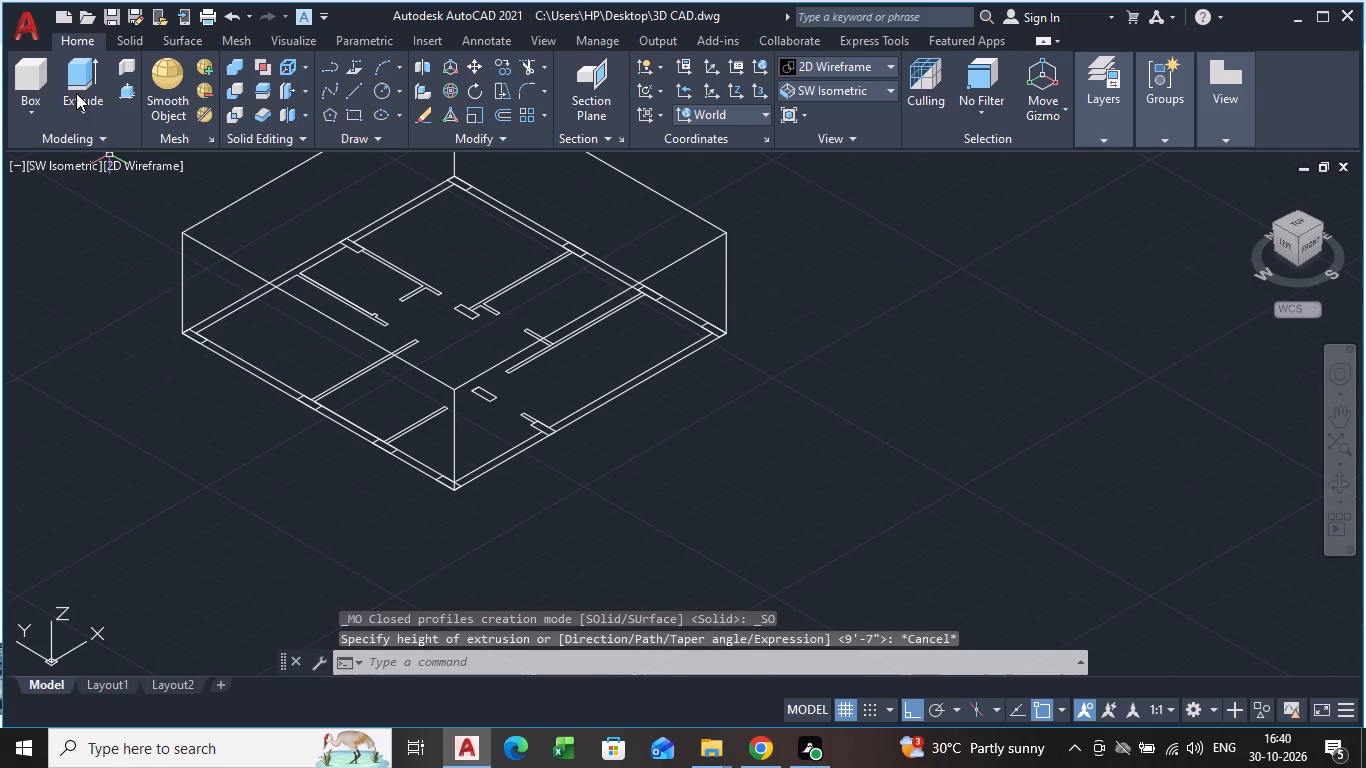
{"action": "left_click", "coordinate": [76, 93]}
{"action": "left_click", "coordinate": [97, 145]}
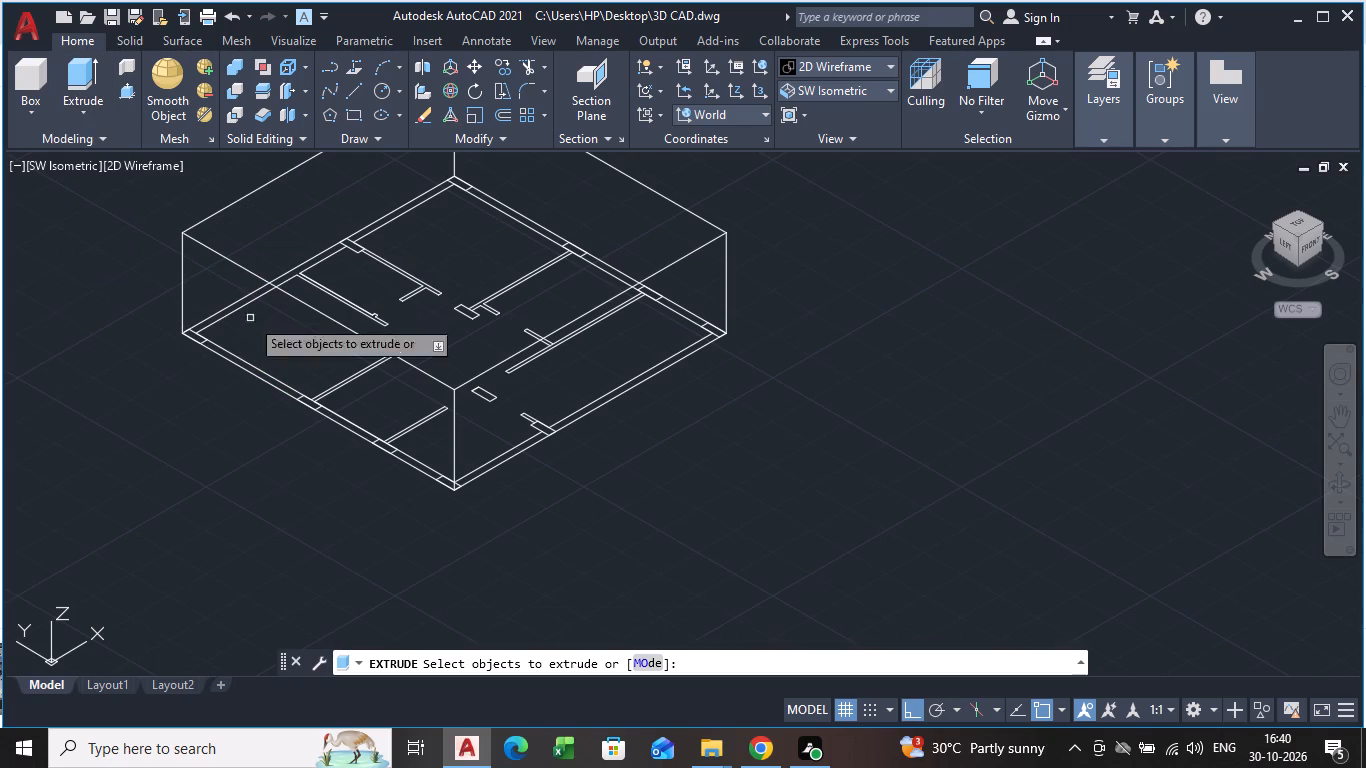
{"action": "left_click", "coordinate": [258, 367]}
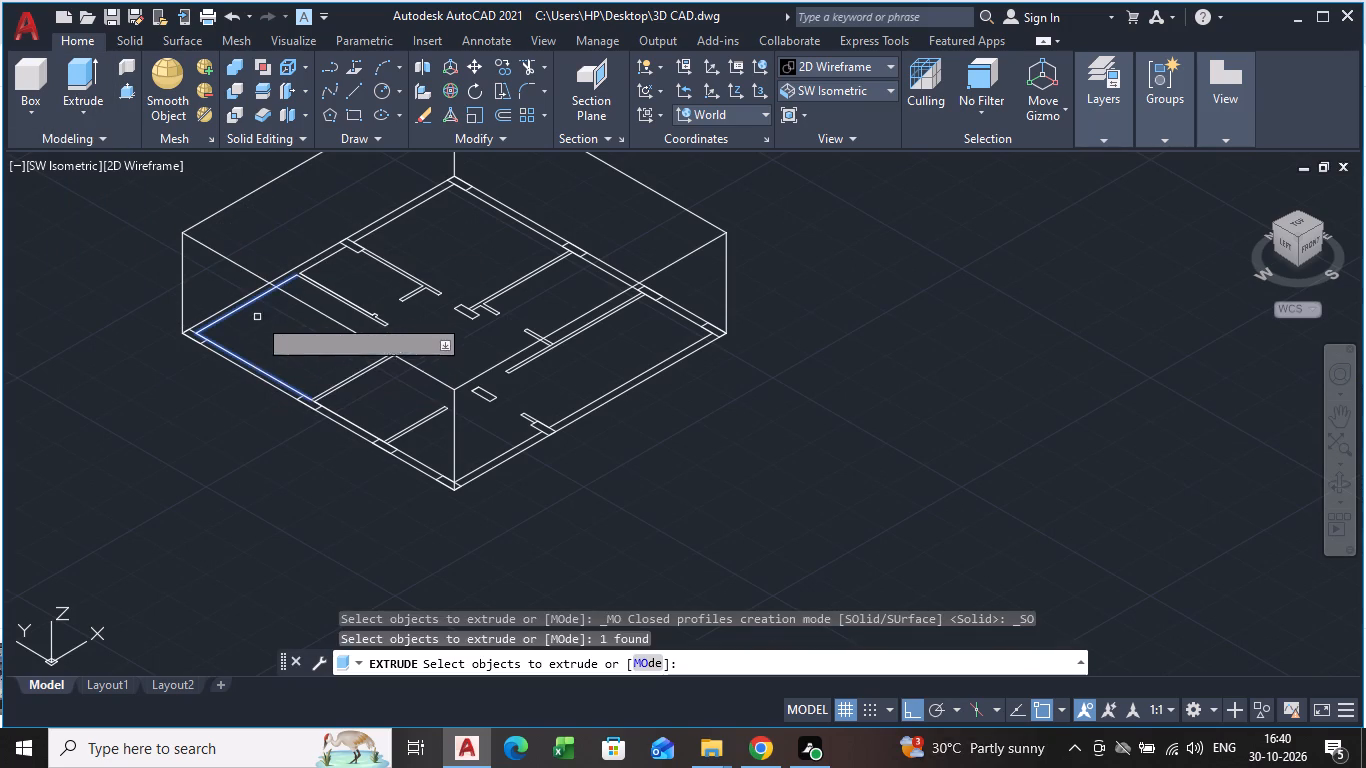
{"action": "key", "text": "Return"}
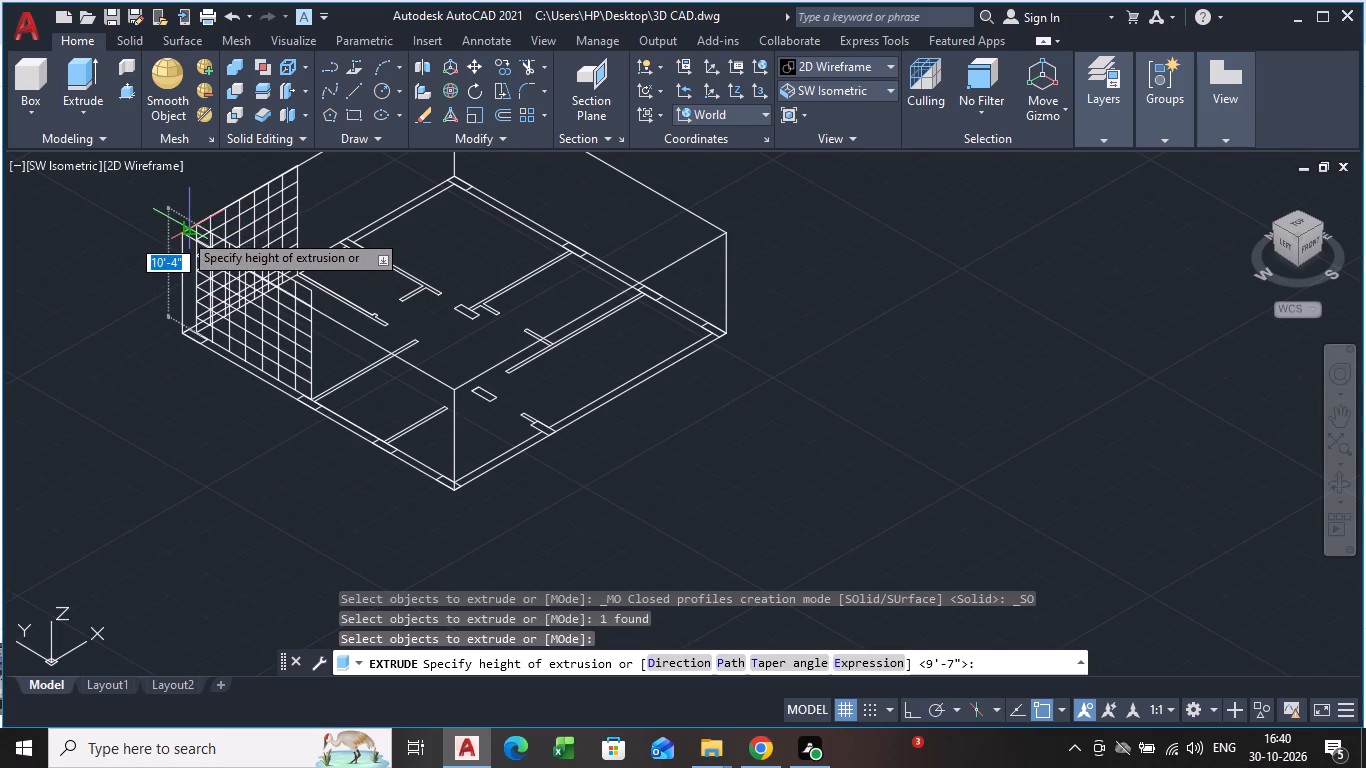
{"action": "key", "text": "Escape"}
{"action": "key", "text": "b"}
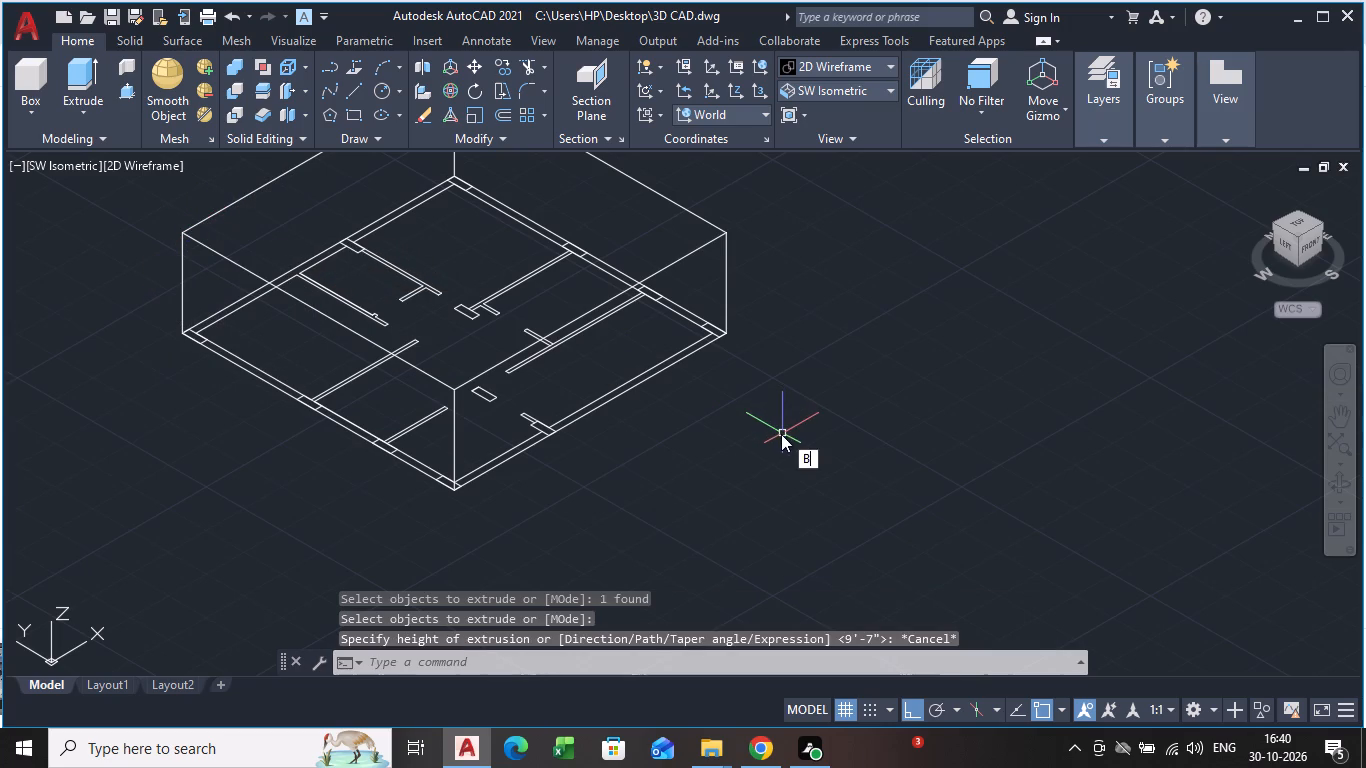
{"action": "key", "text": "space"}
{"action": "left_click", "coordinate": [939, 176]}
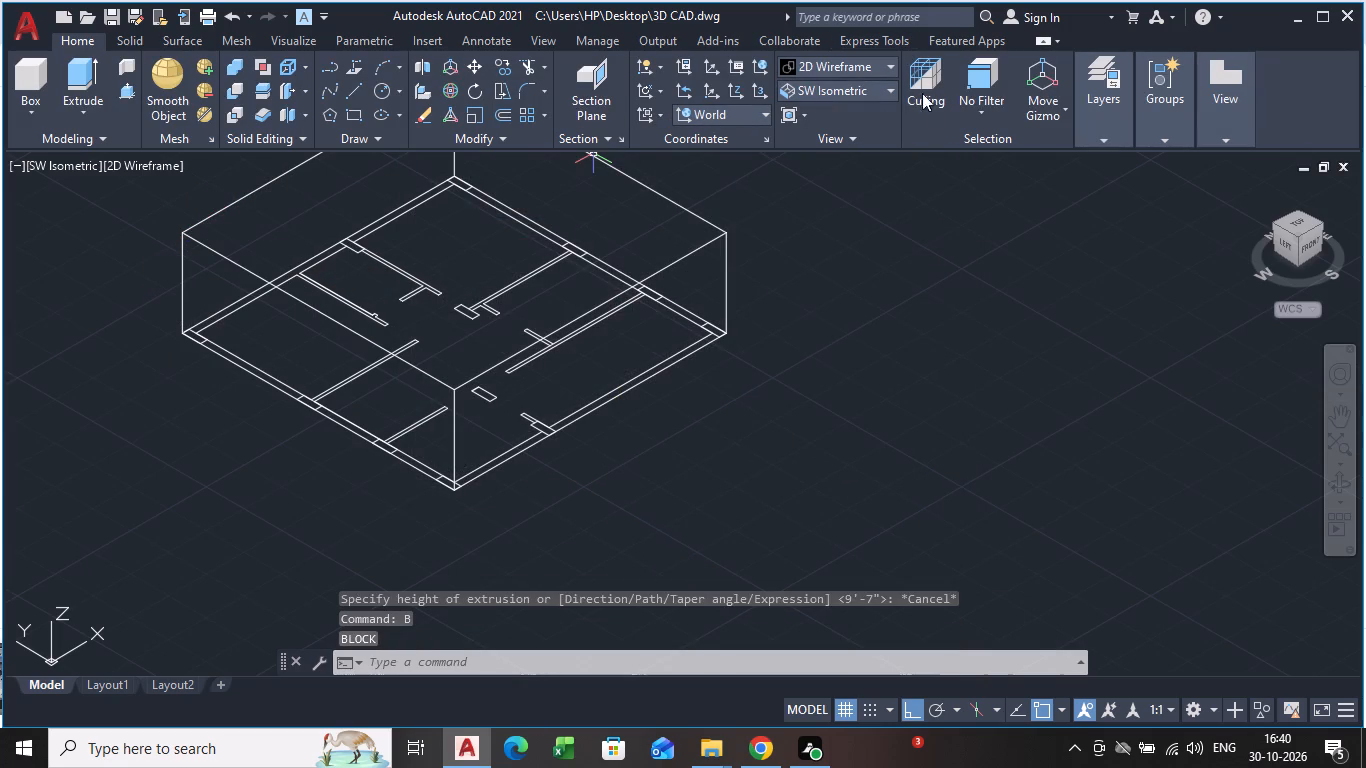
Preview the extruded solid in the Shaded, Shades of Gray and Shaded with edges visual styles, and return to 2D Wireframe.
{"action": "left_click", "coordinate": [159, 172]}
{"action": "left_click", "coordinate": [223, 302]}
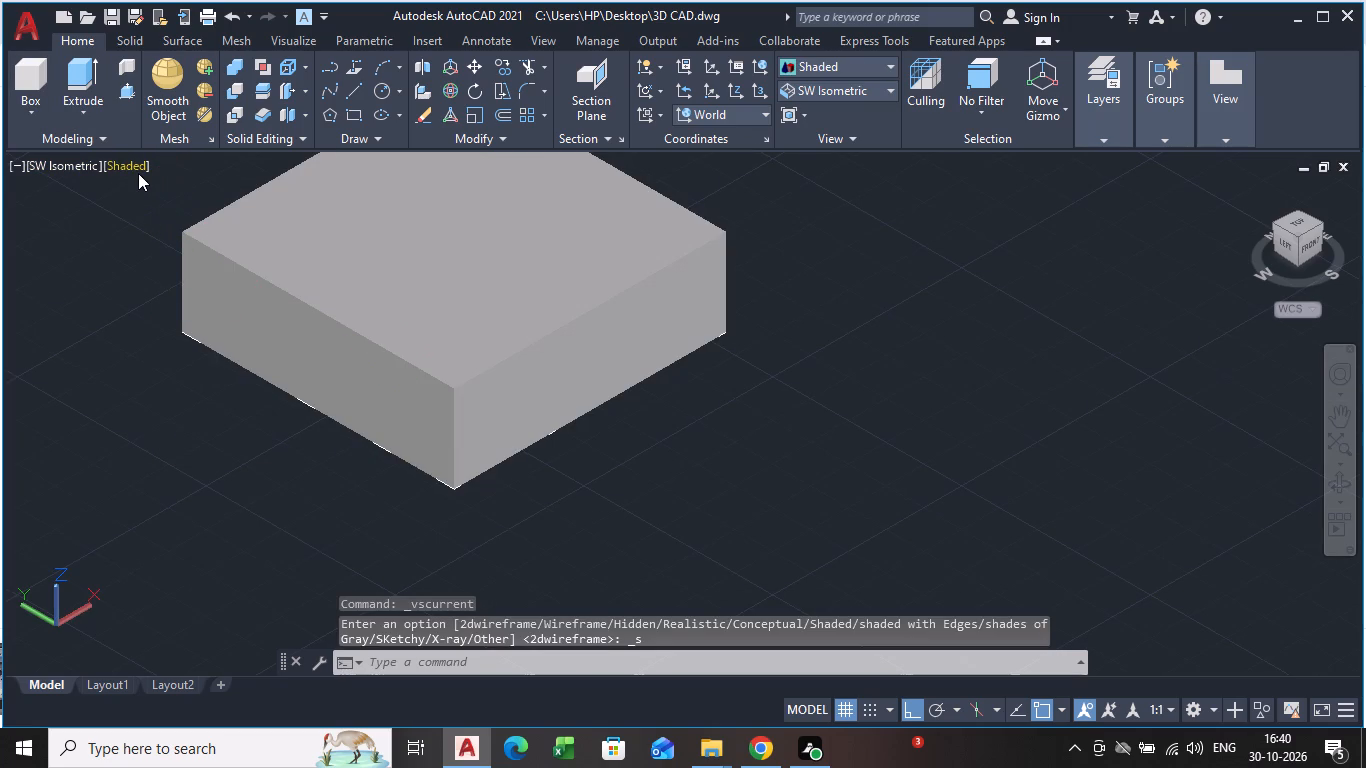
{"action": "left_click", "coordinate": [138, 173]}
{"action": "left_click", "coordinate": [206, 342]}
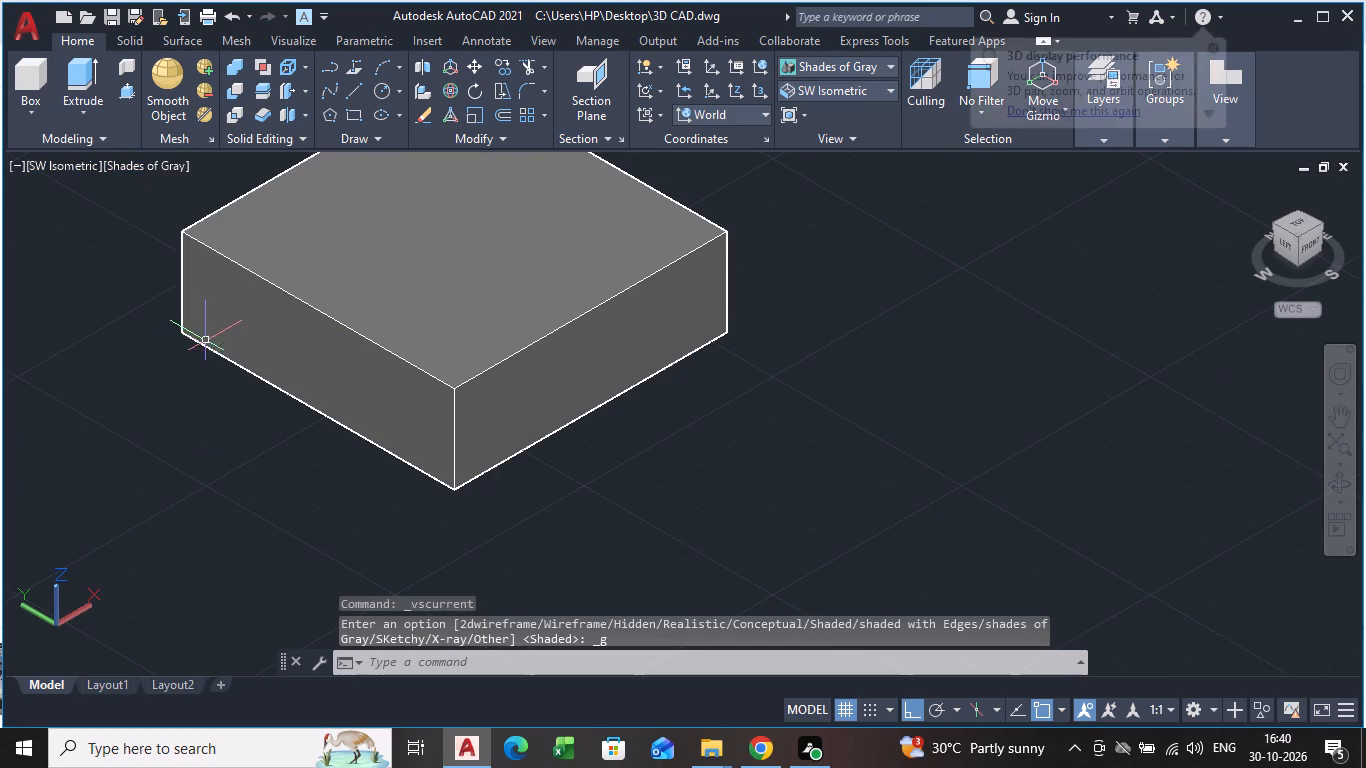
{"action": "left_click", "coordinate": [169, 165]}
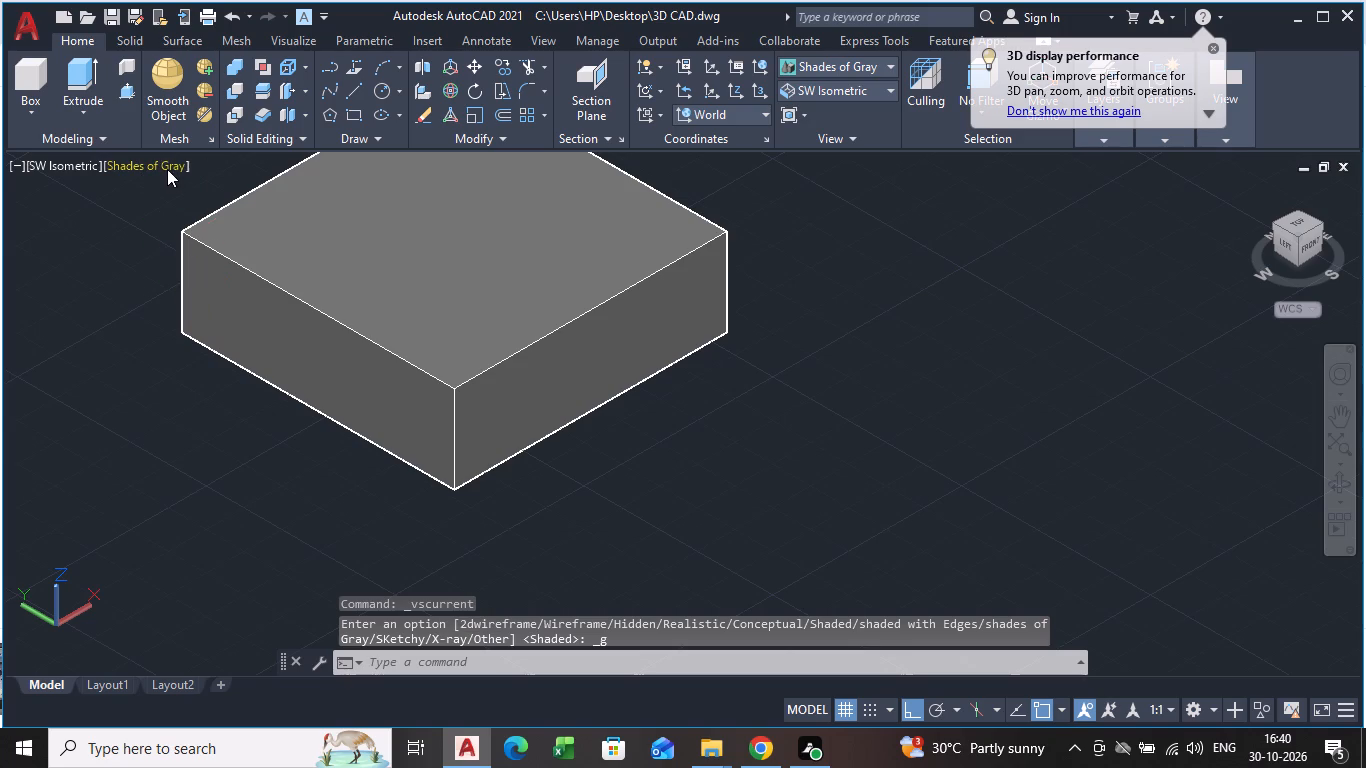
{"action": "left_click", "coordinate": [167, 169]}
{"action": "left_click", "coordinate": [230, 334]}
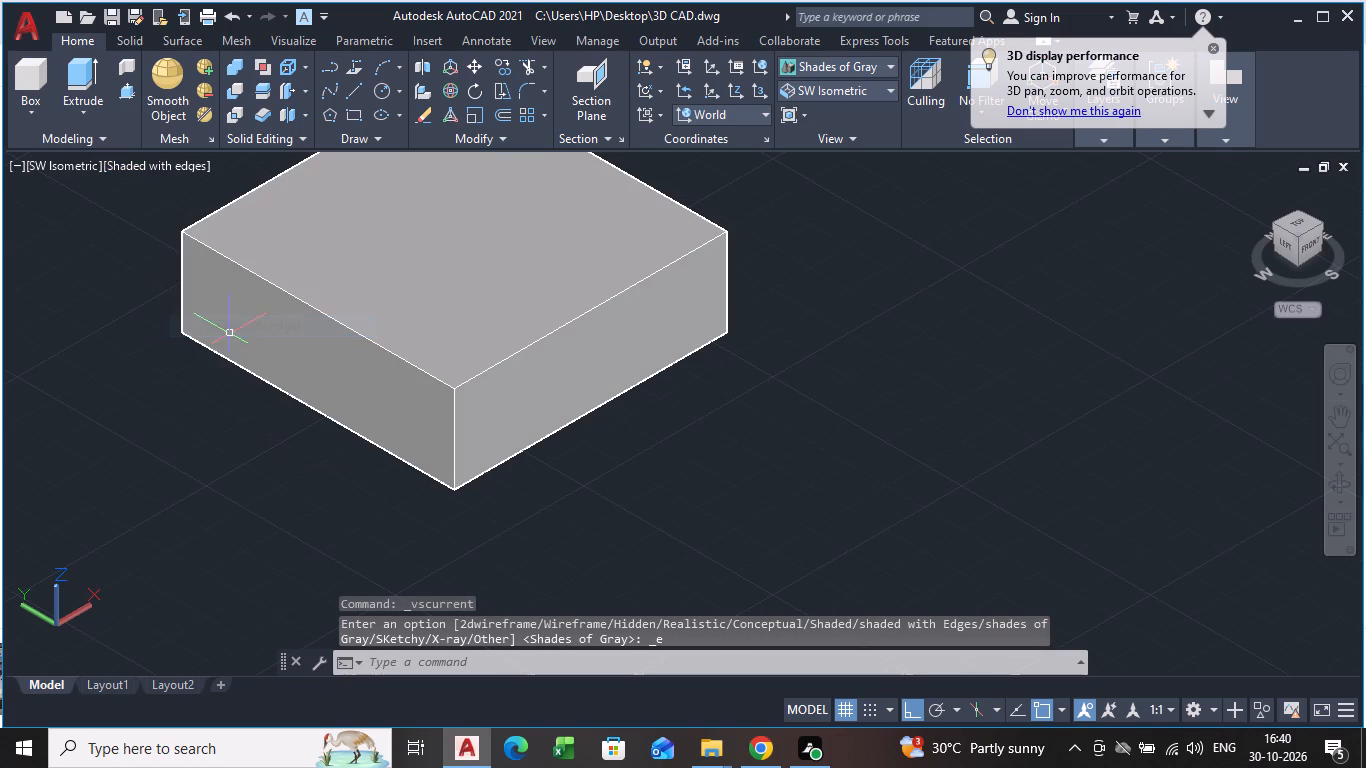
{"action": "left_click", "coordinate": [159, 161]}
{"action": "left_click", "coordinate": [201, 206]}
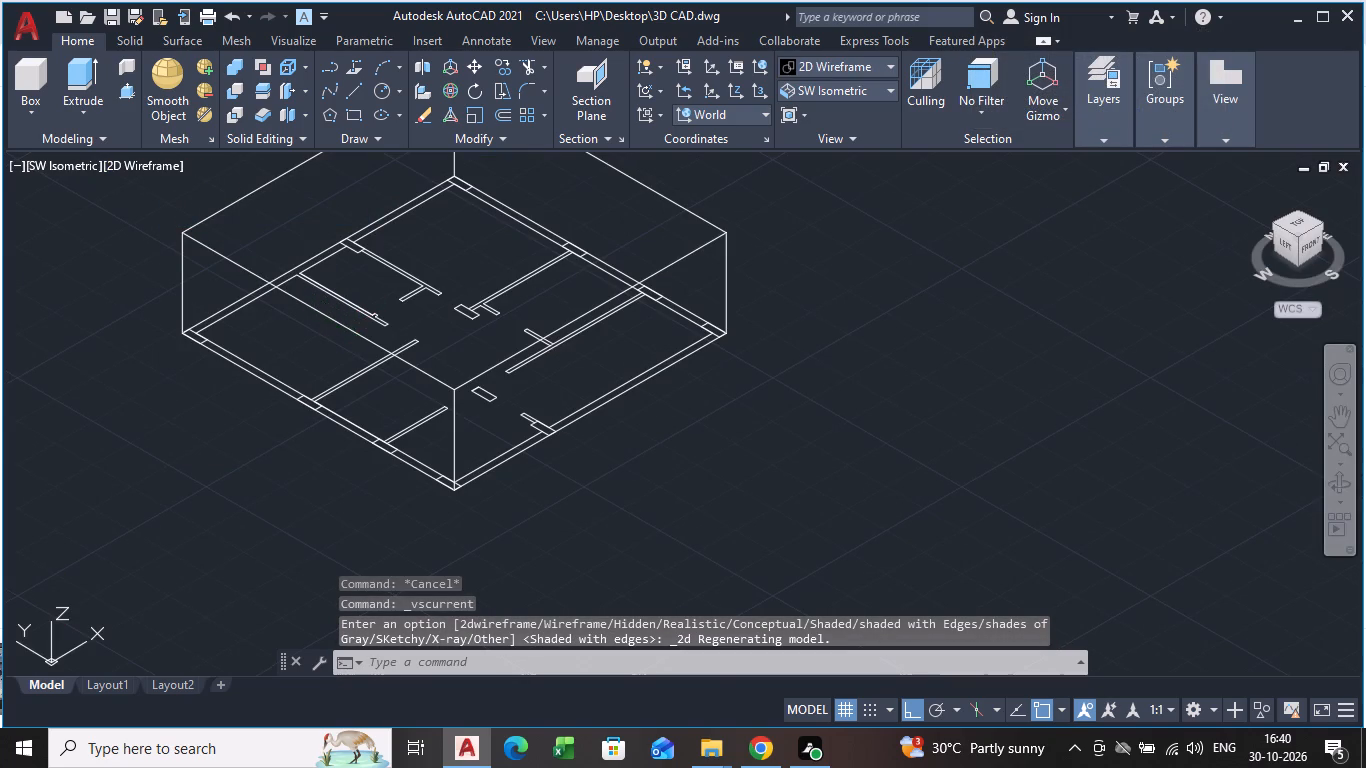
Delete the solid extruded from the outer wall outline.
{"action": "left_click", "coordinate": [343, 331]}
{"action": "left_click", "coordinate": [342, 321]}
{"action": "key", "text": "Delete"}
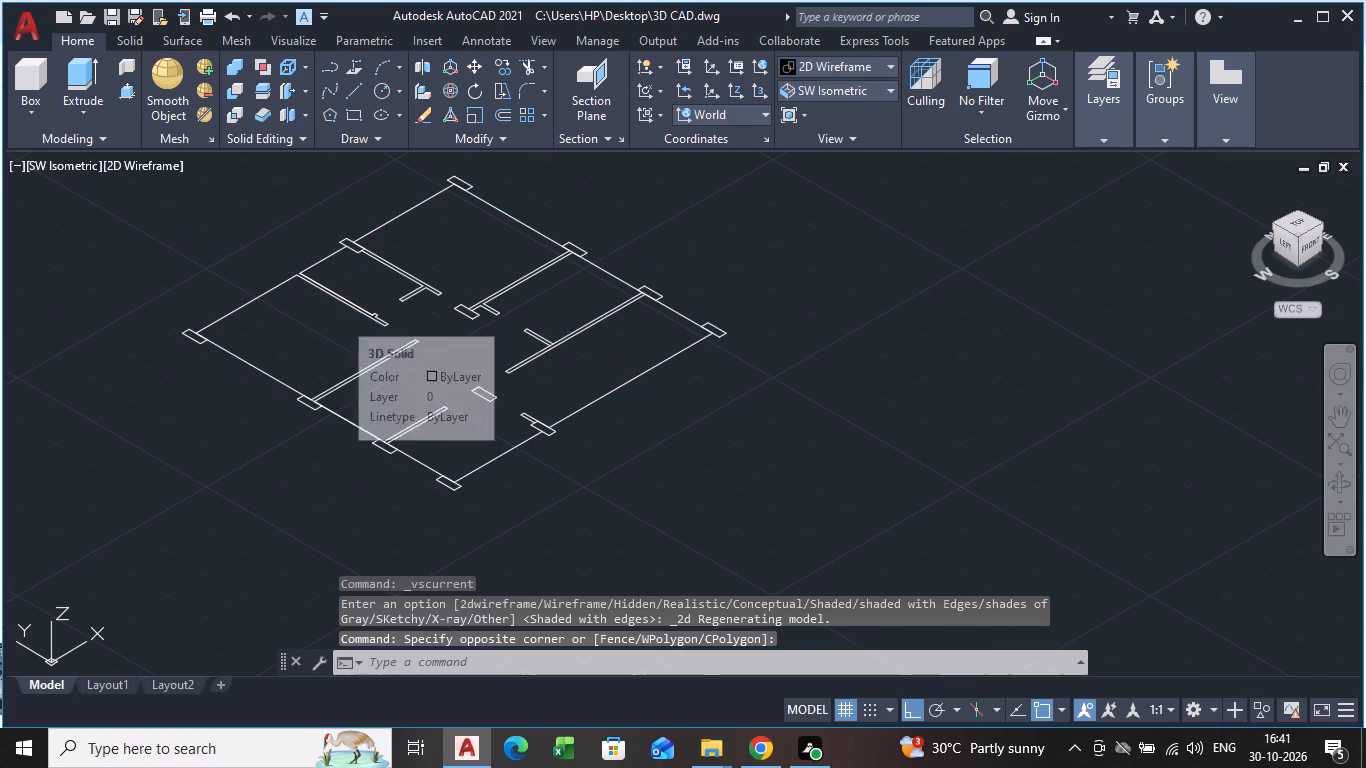
Undo back through the solid's deletion, the visual style changes and the outer wall extrusions to the flat 2D floor plan.
{"action": "key", "text": "ctrl+z"}
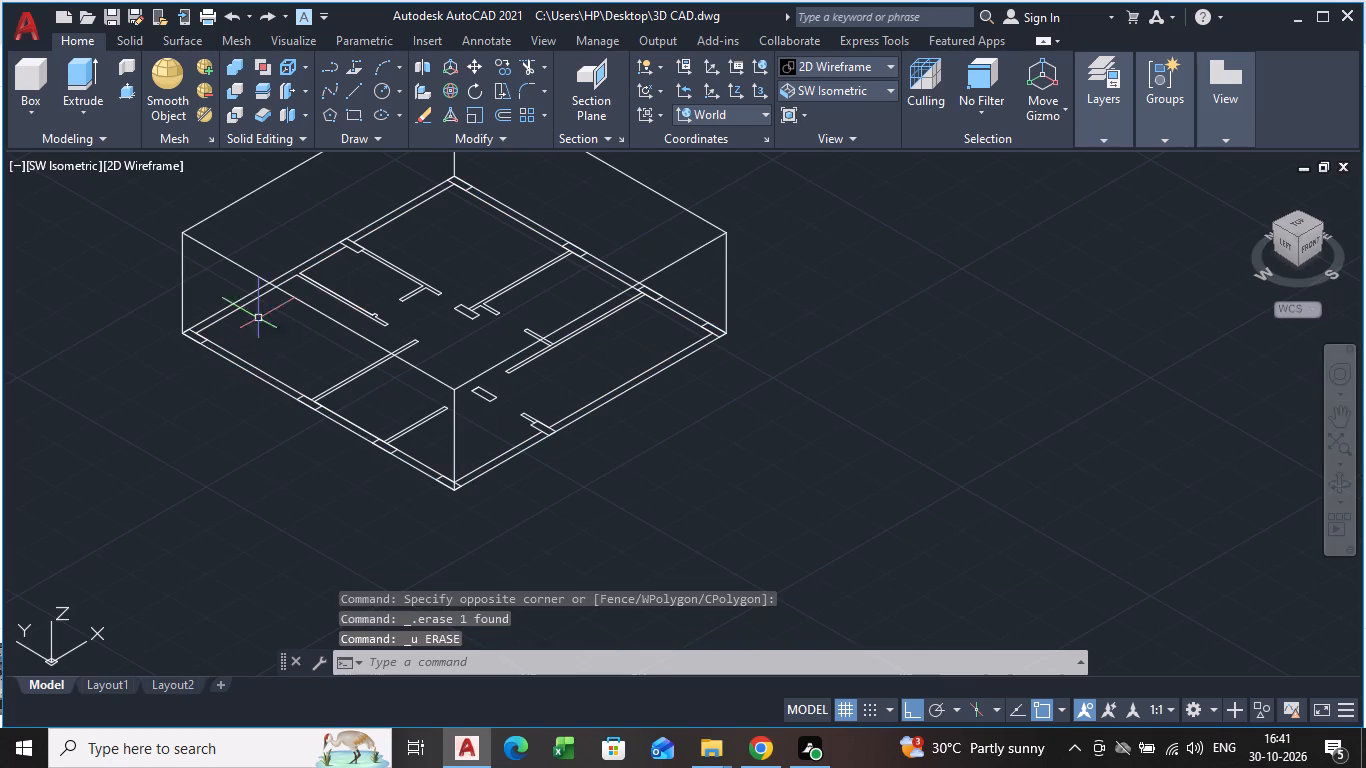
{"action": "left_click", "coordinate": [272, 284]}
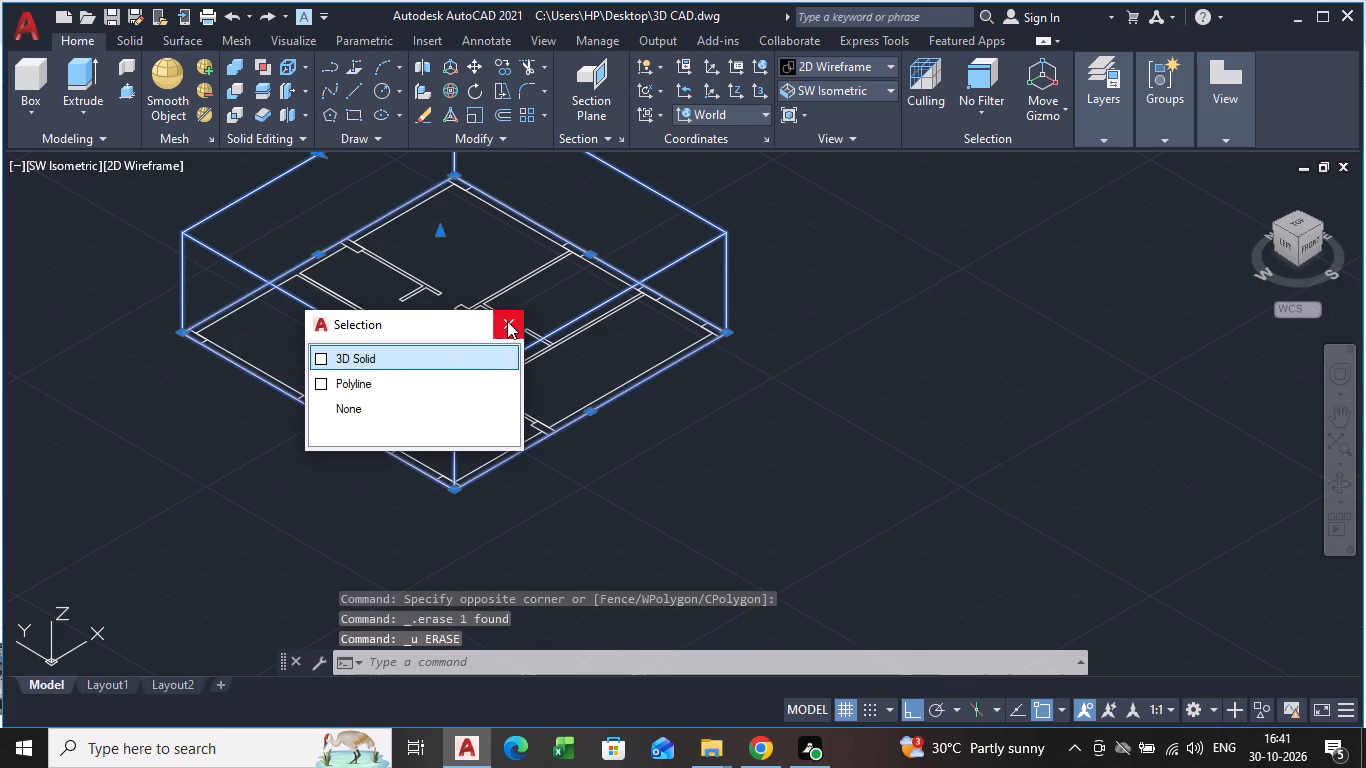
{"action": "left_click", "coordinate": [507, 321]}
{"action": "key", "text": "ctrl+z"}
{"action": "key", "text": "ctrl+z"}
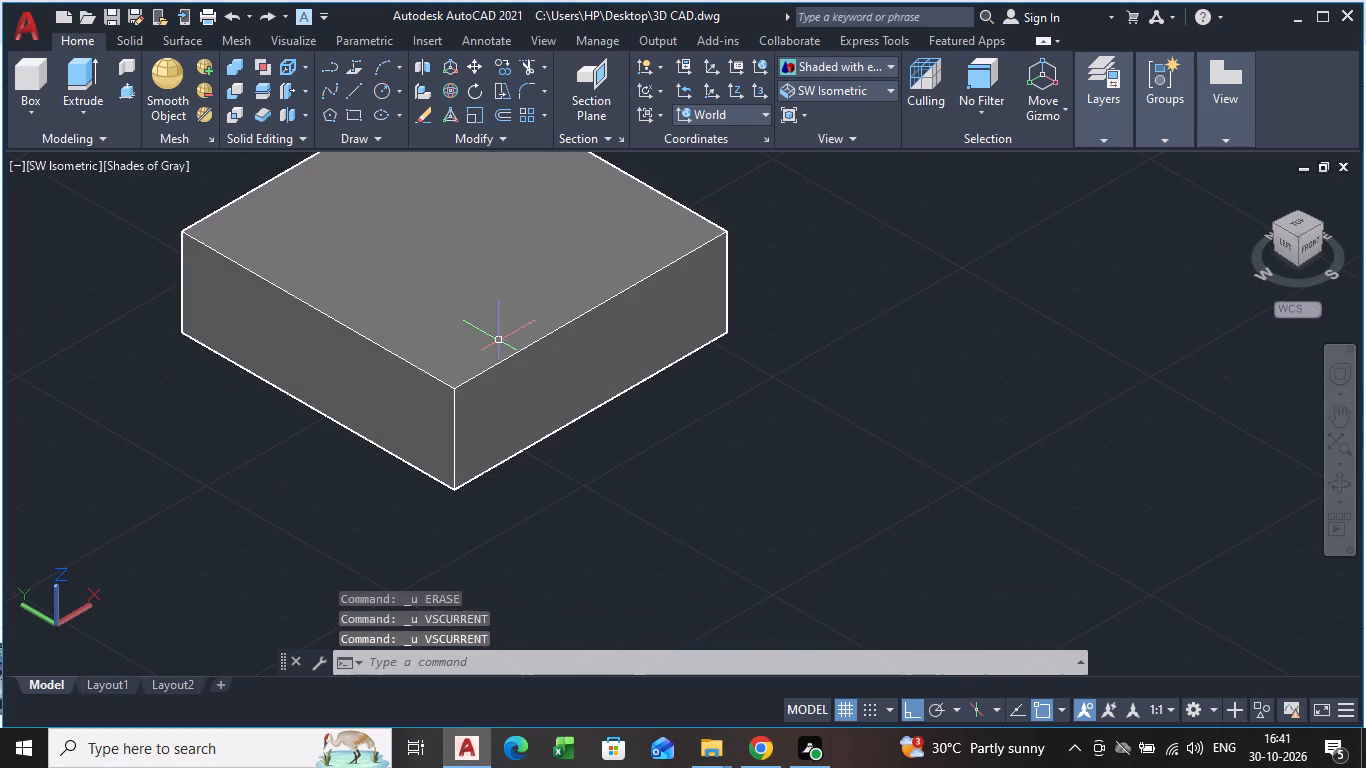
{"action": "key", "text": "ctrl+z"}
{"action": "key", "text": "ctrl+z"}
{"action": "key", "text": "ctrl+z"}
{"action": "key", "text": "ctrl+z"}
{"action": "key", "text": "ctrl+z"}
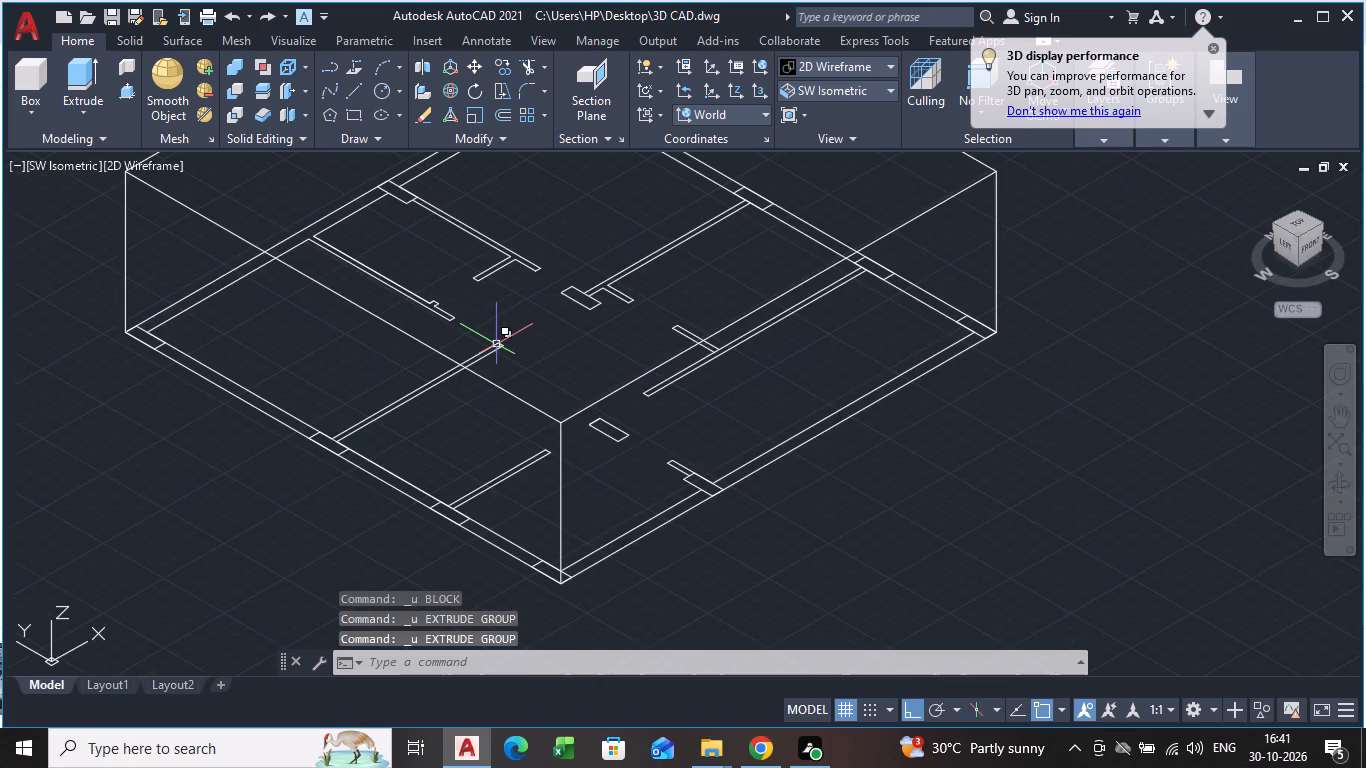
{"action": "key", "text": "ctrl+z"}
{"action": "key", "text": "ctrl+z"}
{"action": "scroll", "coordinate": [571, 421], "scroll_direction": "up", "scroll_amount": 1}
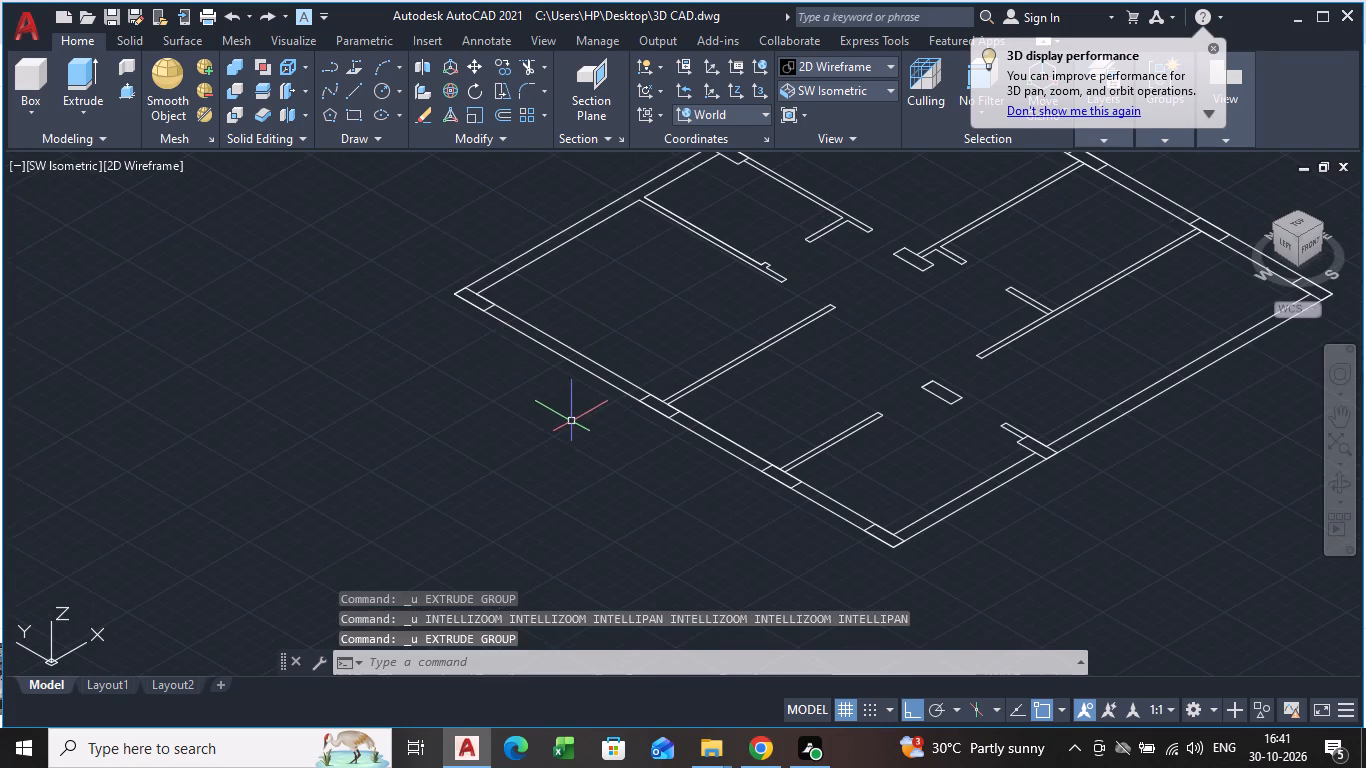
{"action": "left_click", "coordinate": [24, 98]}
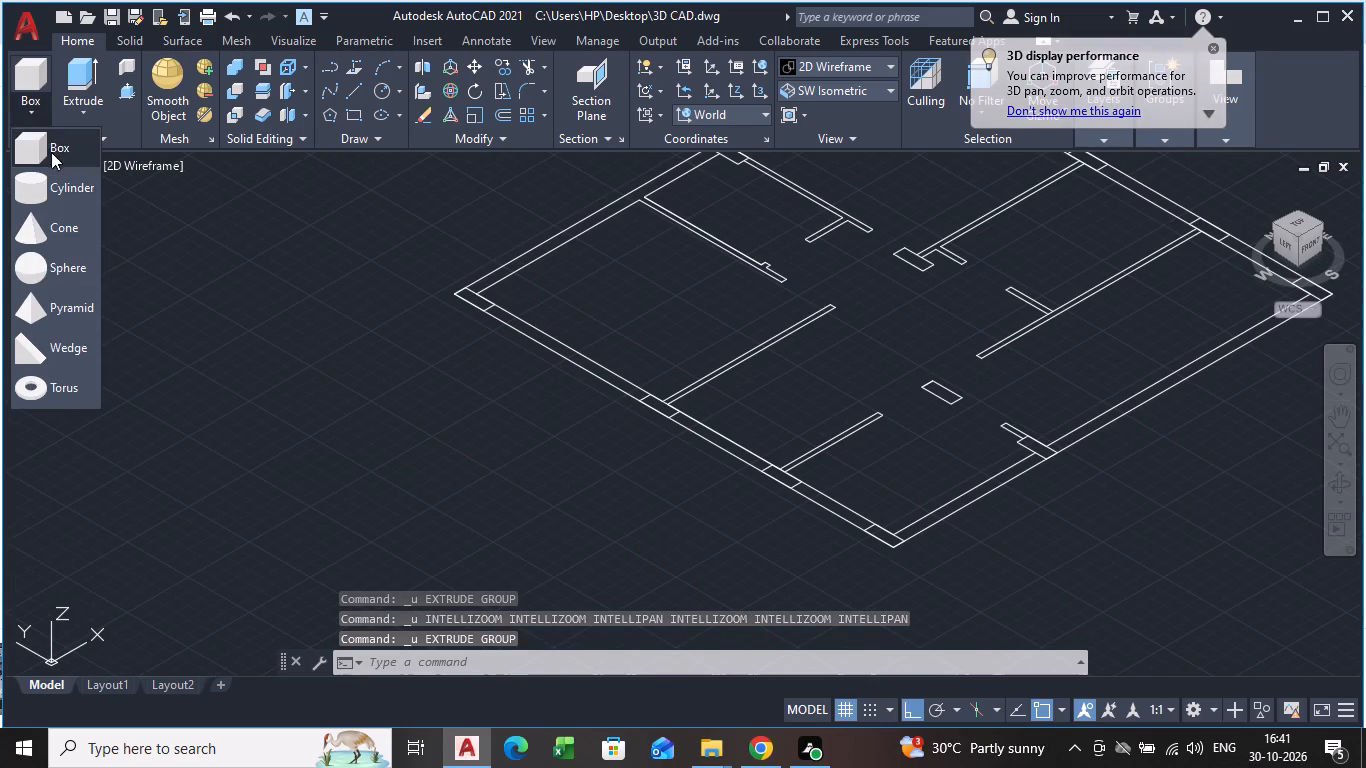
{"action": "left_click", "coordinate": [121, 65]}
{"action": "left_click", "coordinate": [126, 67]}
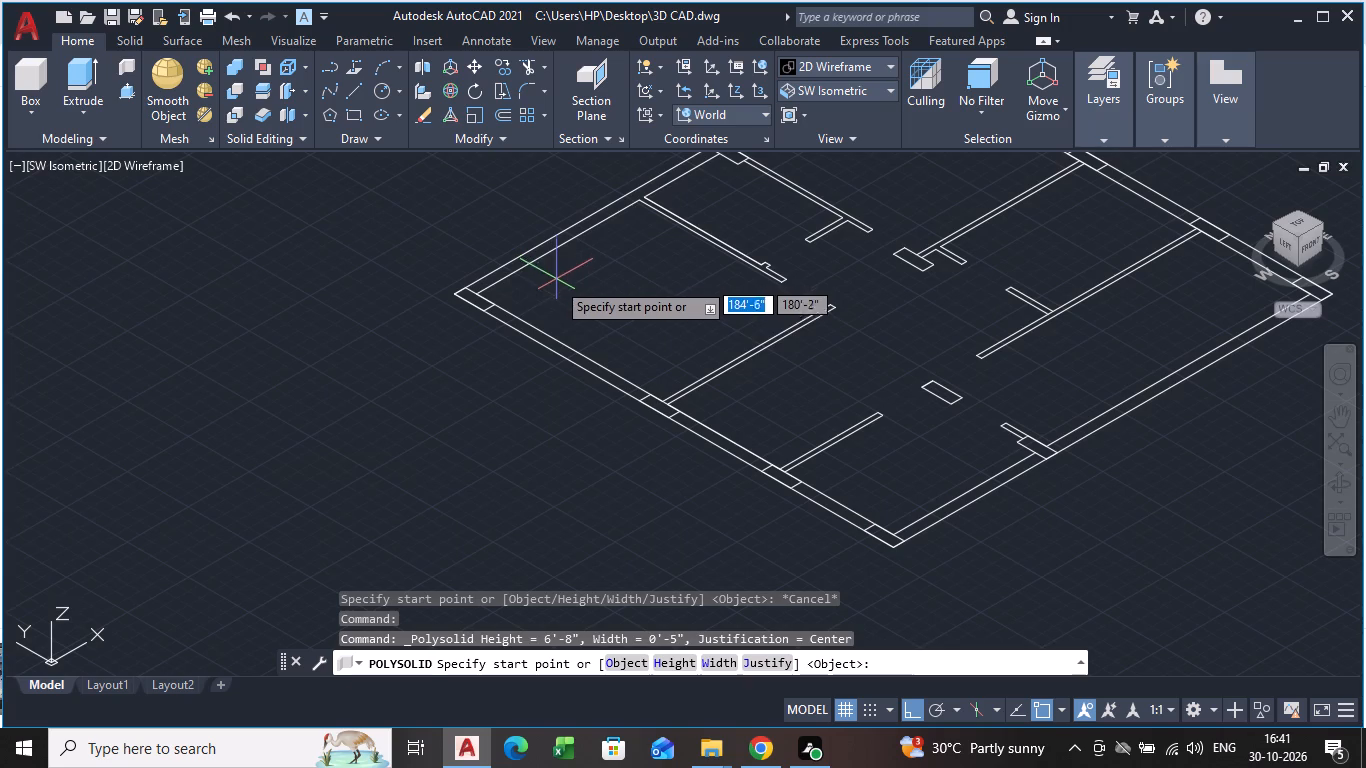
Presspull the left-side outer wall area between the rear corner column and the adjacent column to a height of 10'.
{"action": "left_click", "coordinate": [128, 93]}
{"action": "scroll", "coordinate": [575, 361], "scroll_direction": "up", "scroll_amount": 3}
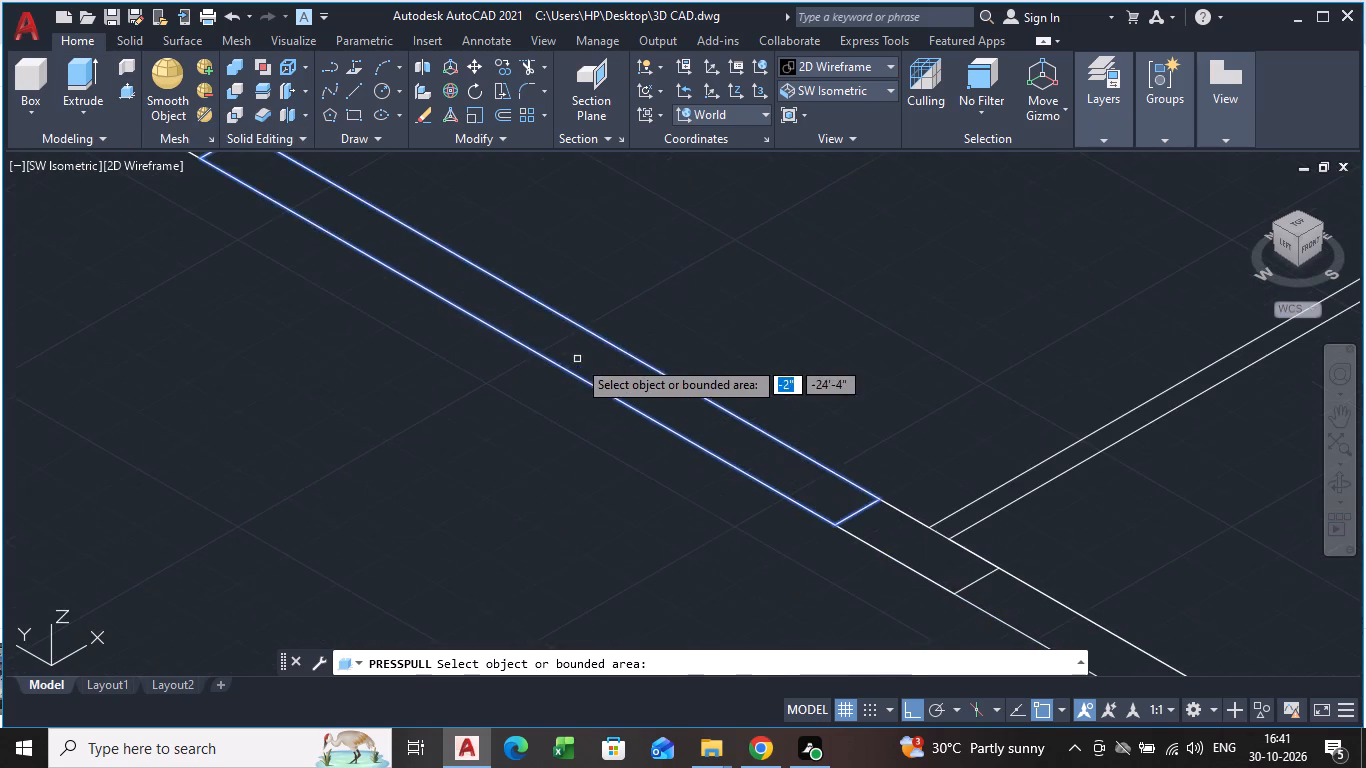
{"action": "left_click", "coordinate": [573, 352]}
{"action": "scroll", "coordinate": [559, 240], "scroll_direction": "down", "scroll_amount": 9}
{"action": "middle_click_drag", "start_coordinate": [549, 251], "coordinate": [451, 337]}
{"action": "scroll", "coordinate": [525, 294], "scroll_direction": "down", "scroll_amount": 1}
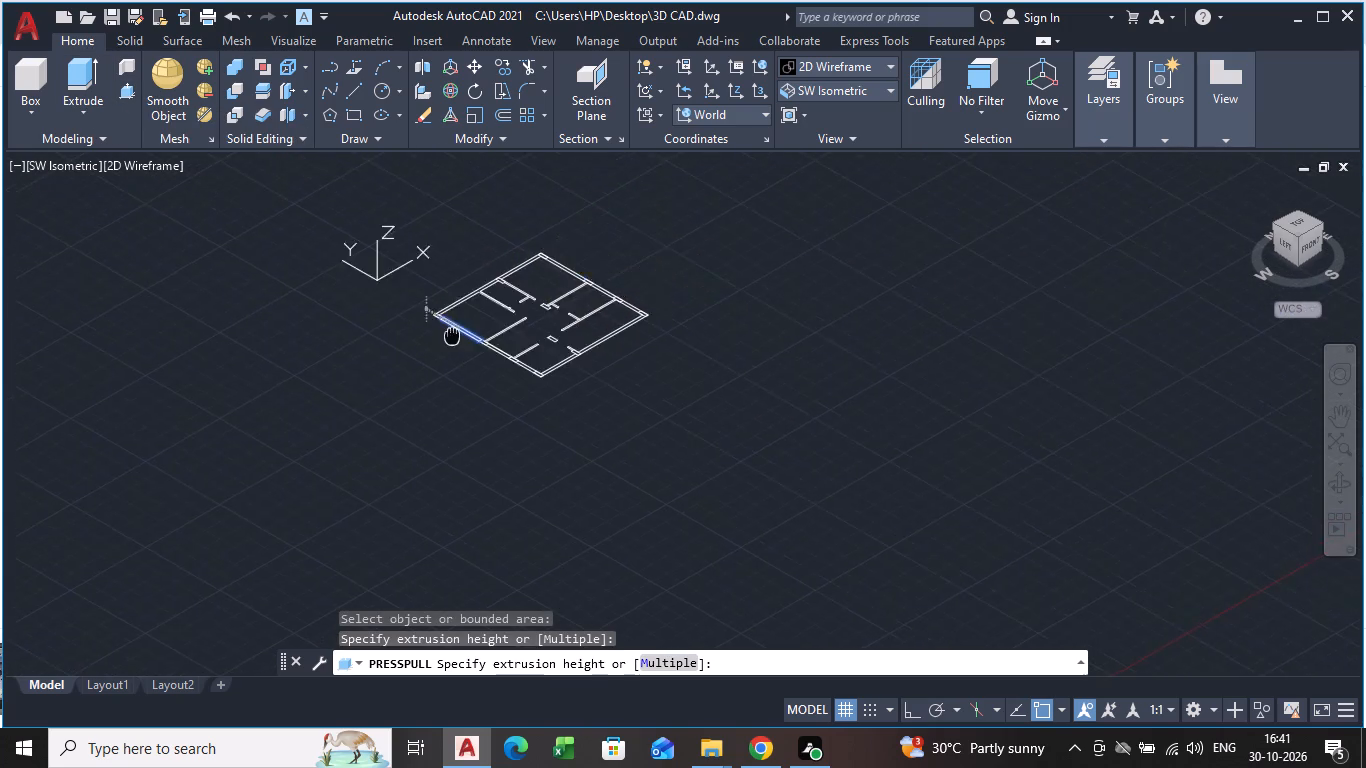
{"action": "middle_click_drag", "start_coordinate": [451, 337], "coordinate": [451, 336]}
{"action": "scroll", "coordinate": [451, 337], "scroll_direction": "up", "scroll_amount": 4}
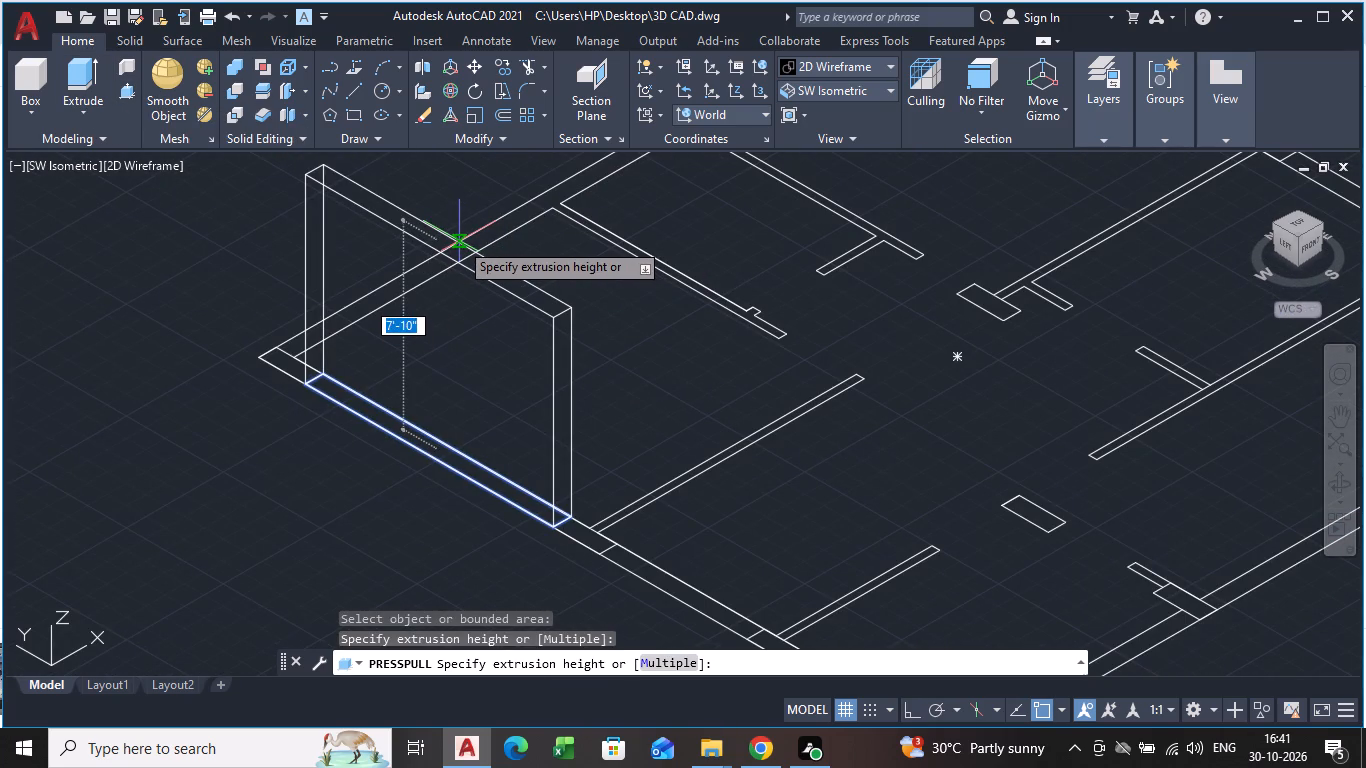
{"action": "type", "text": "10'"}
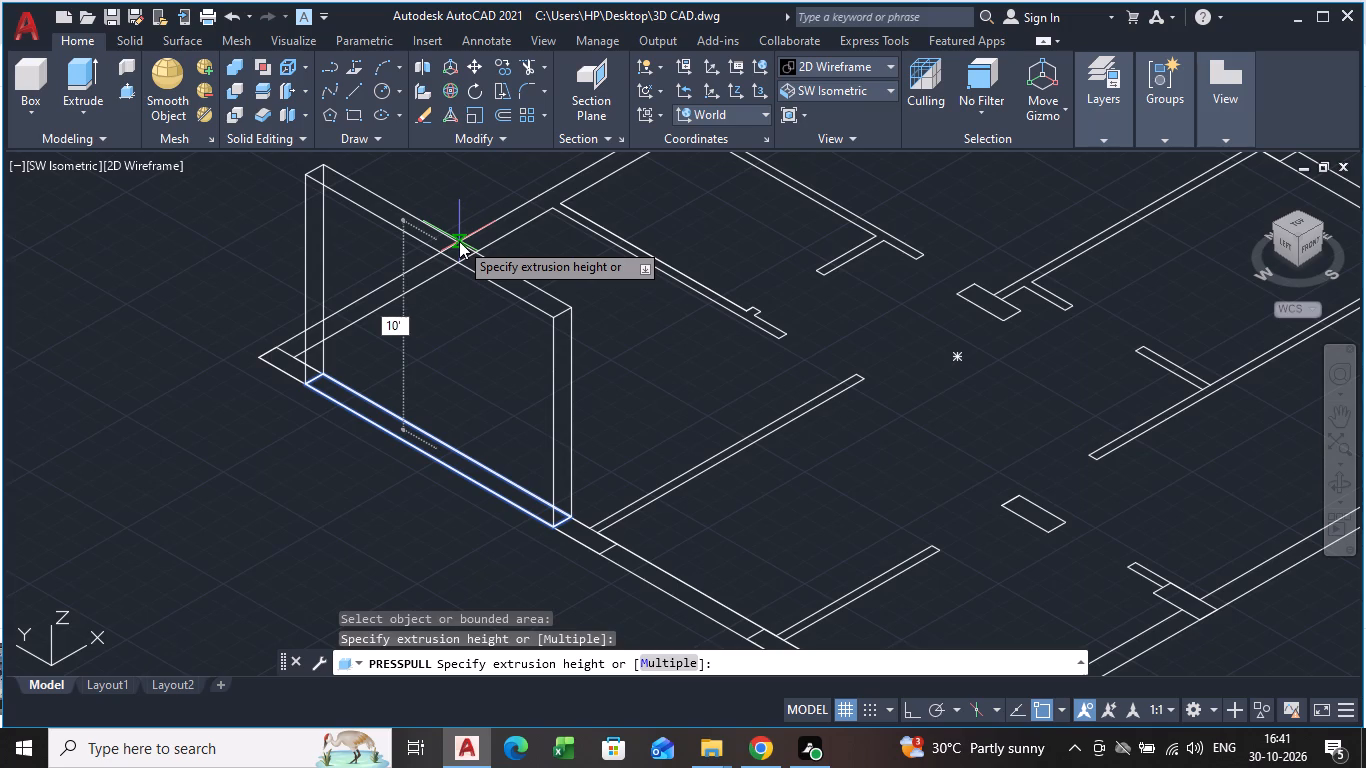
{"action": "key", "text": "Return"}
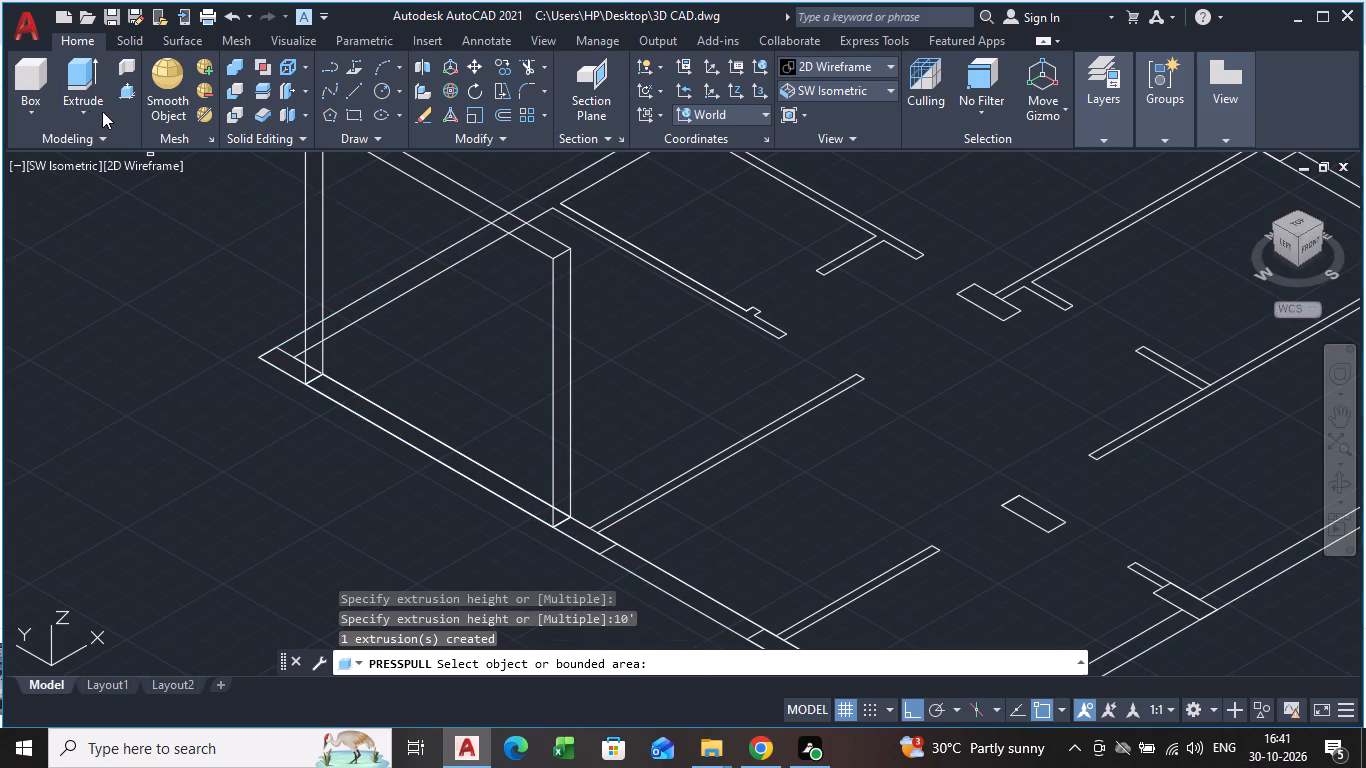
{"action": "left_click", "coordinate": [131, 163]}
{"action": "left_click", "coordinate": [131, 170]}
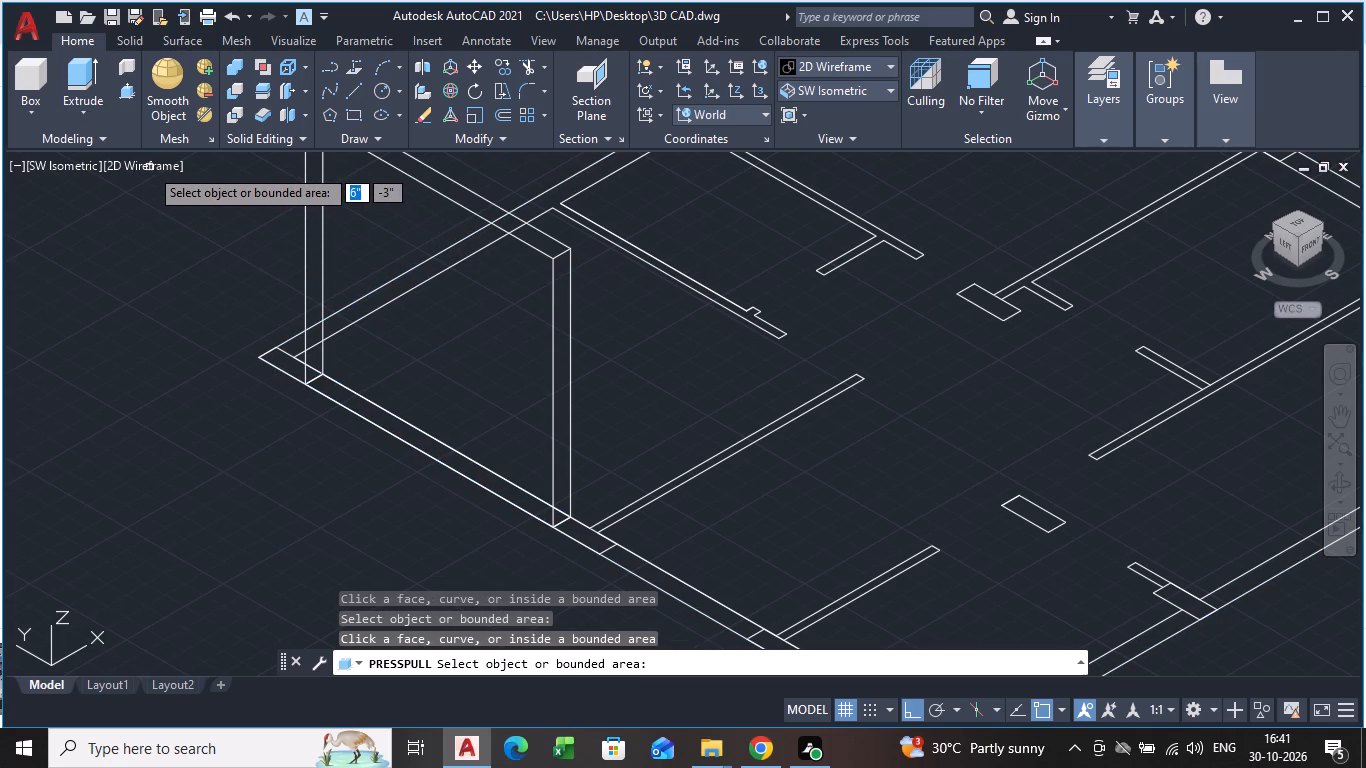
{"action": "key", "text": "space"}
Set the visual style to Shaded and view the extruded wall segment against the rest of the floor plan.
{"action": "left_click", "coordinate": [149, 162]}
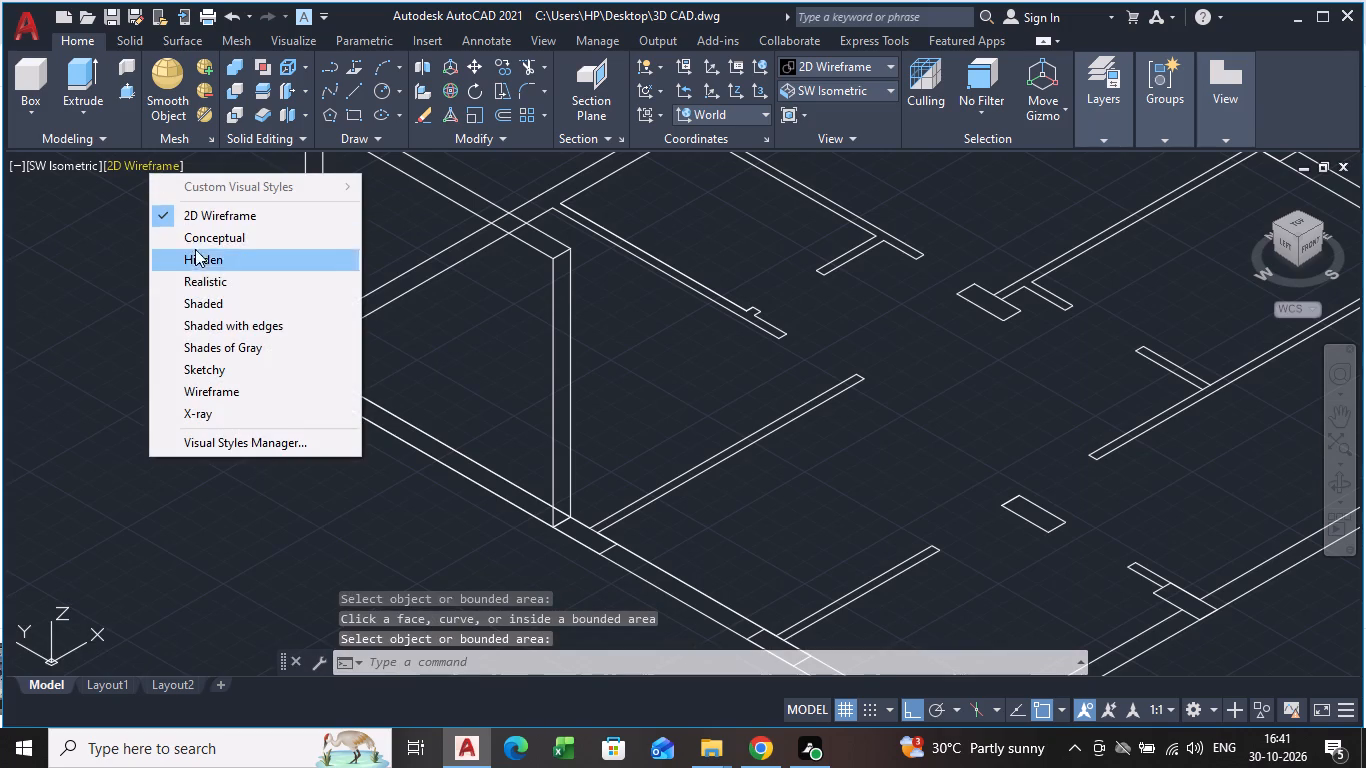
{"action": "left_click", "coordinate": [202, 304]}
{"action": "middle_click_drag", "start_coordinate": [654, 336], "coordinate": [560, 381]}
{"action": "scroll", "coordinate": [641, 348], "scroll_direction": "down", "scroll_amount": 1}
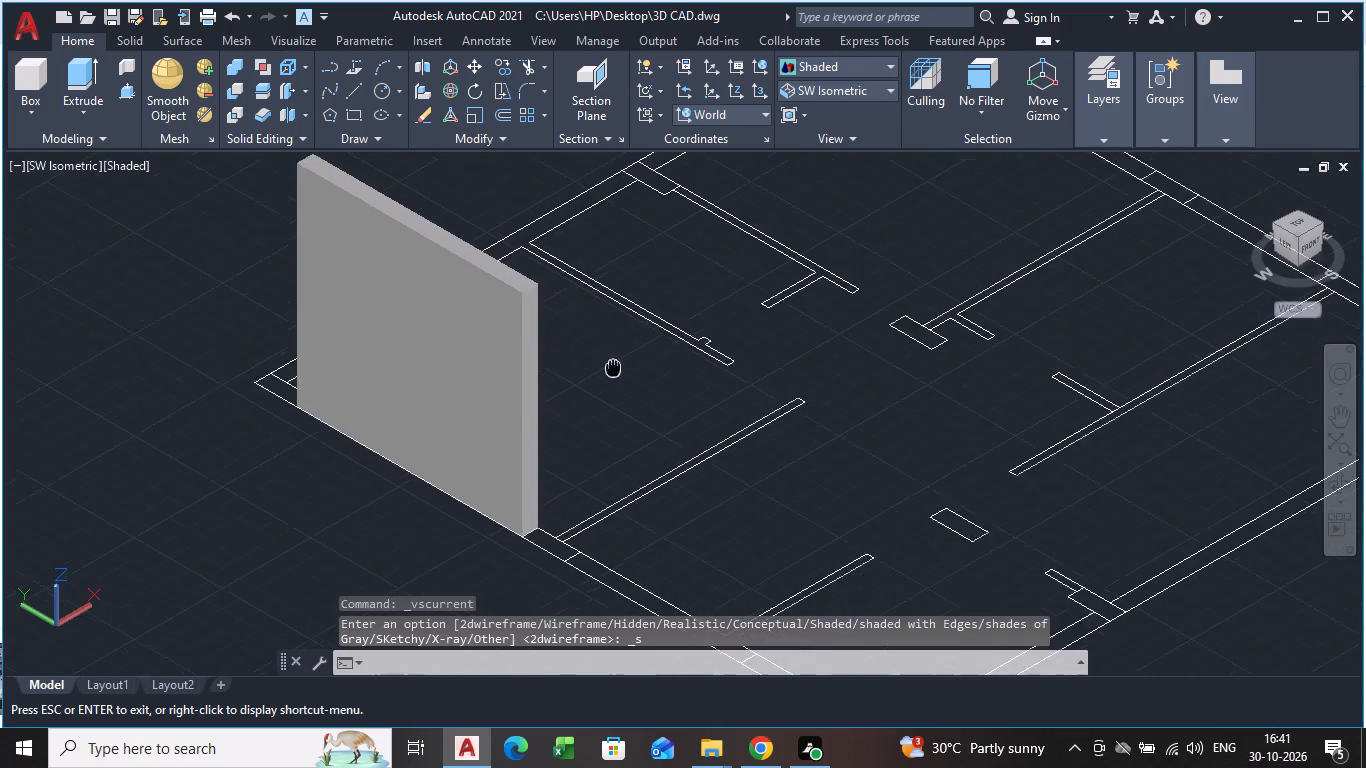
{"action": "middle_click_drag", "start_coordinate": [560, 381], "coordinate": [564, 305]}
{"action": "middle_click_drag", "start_coordinate": [283, 357], "coordinate": [369, 359]}
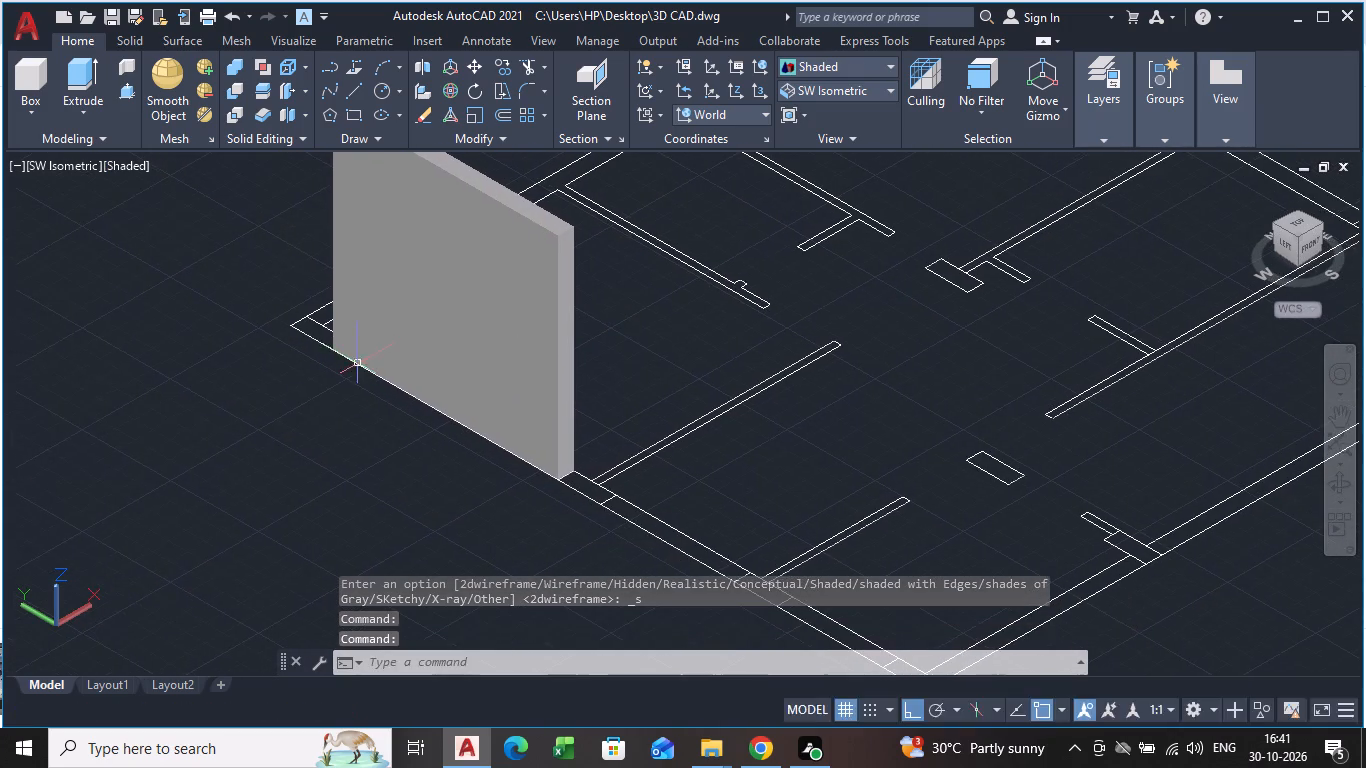
{"action": "middle_click_drag", "start_coordinate": [333, 425], "coordinate": [533, 448]}
{"action": "scroll", "coordinate": [527, 356], "scroll_direction": "up", "scroll_amount": 2}
{"action": "scroll", "coordinate": [526, 355], "scroll_direction": "down", "scroll_amount": 5}
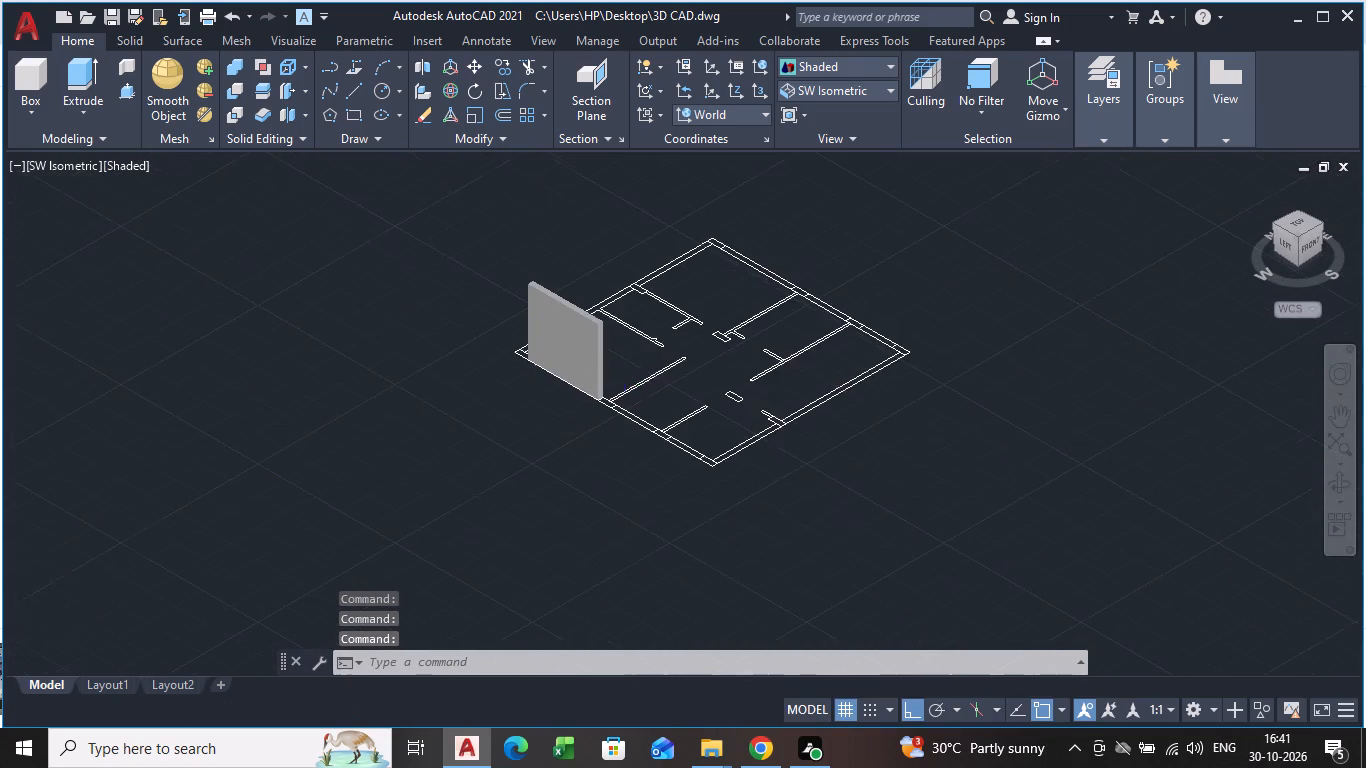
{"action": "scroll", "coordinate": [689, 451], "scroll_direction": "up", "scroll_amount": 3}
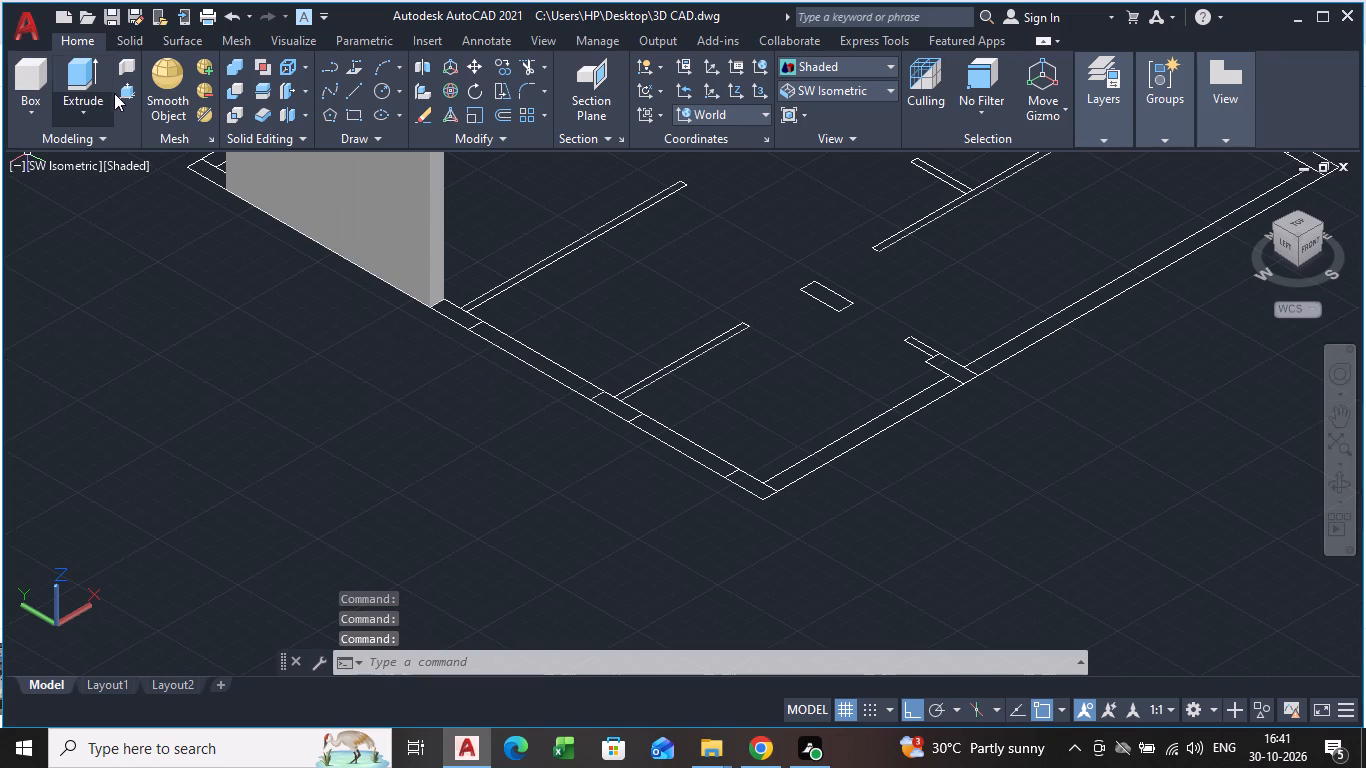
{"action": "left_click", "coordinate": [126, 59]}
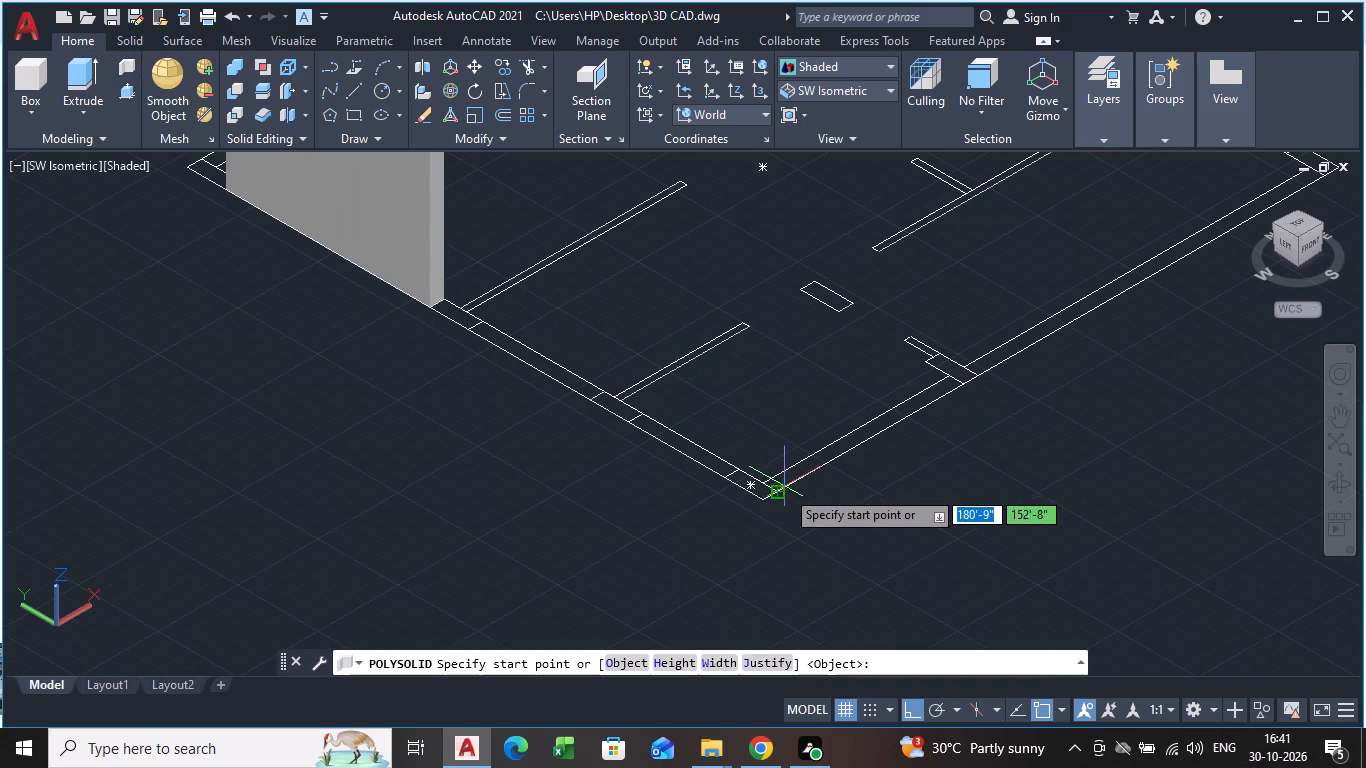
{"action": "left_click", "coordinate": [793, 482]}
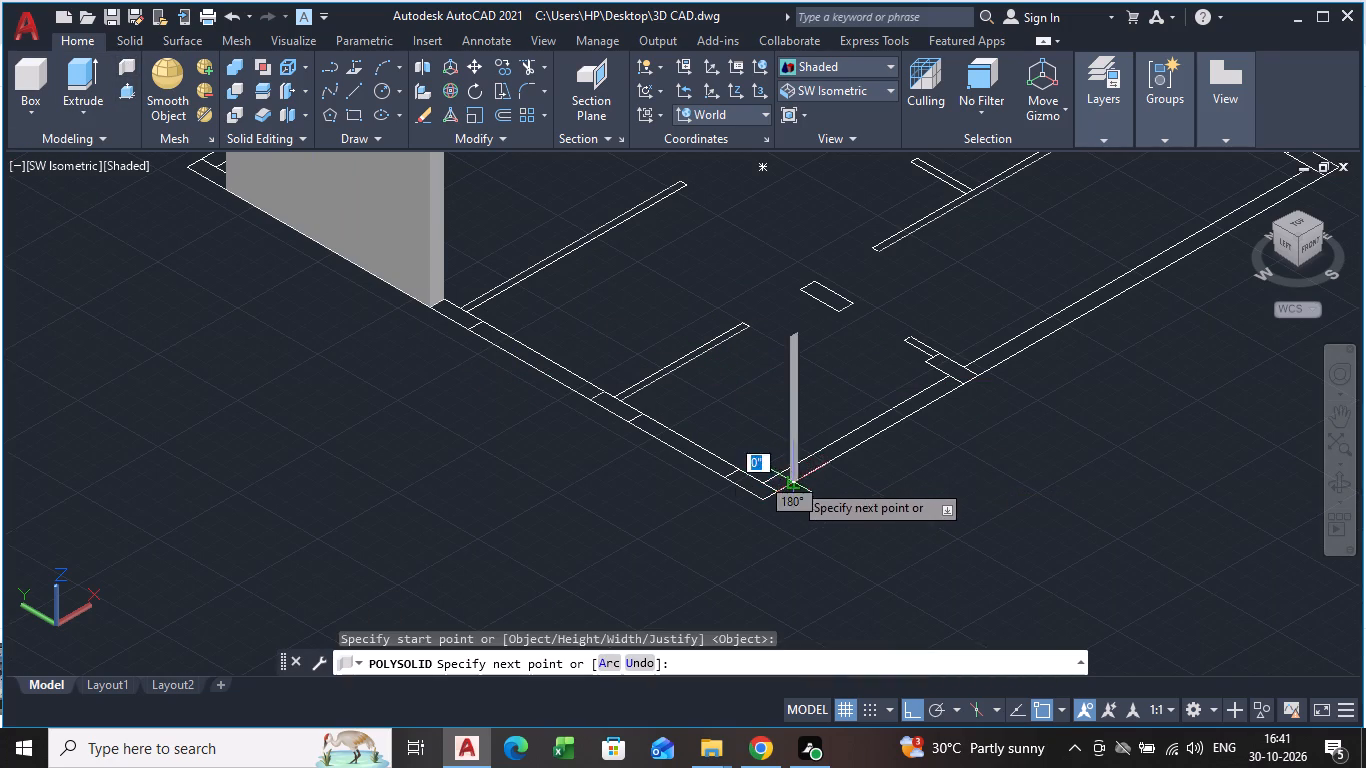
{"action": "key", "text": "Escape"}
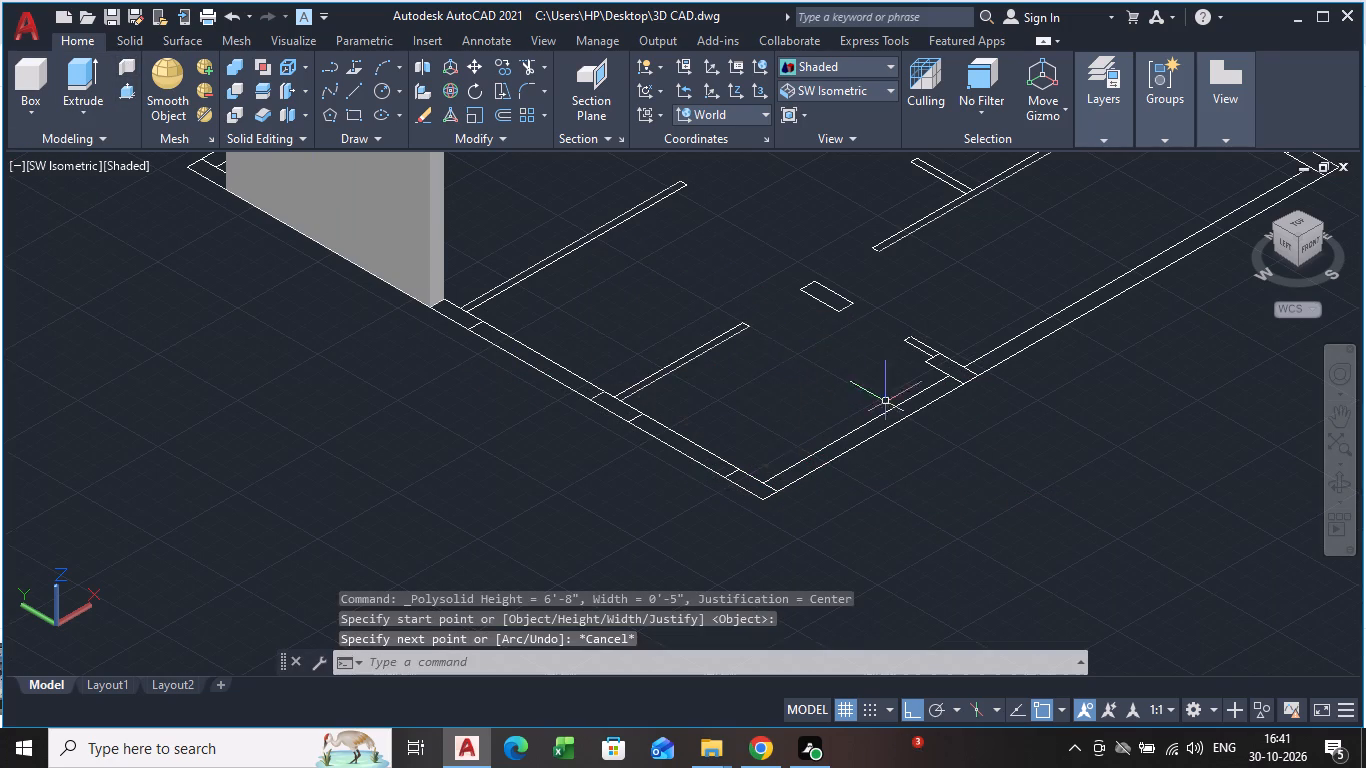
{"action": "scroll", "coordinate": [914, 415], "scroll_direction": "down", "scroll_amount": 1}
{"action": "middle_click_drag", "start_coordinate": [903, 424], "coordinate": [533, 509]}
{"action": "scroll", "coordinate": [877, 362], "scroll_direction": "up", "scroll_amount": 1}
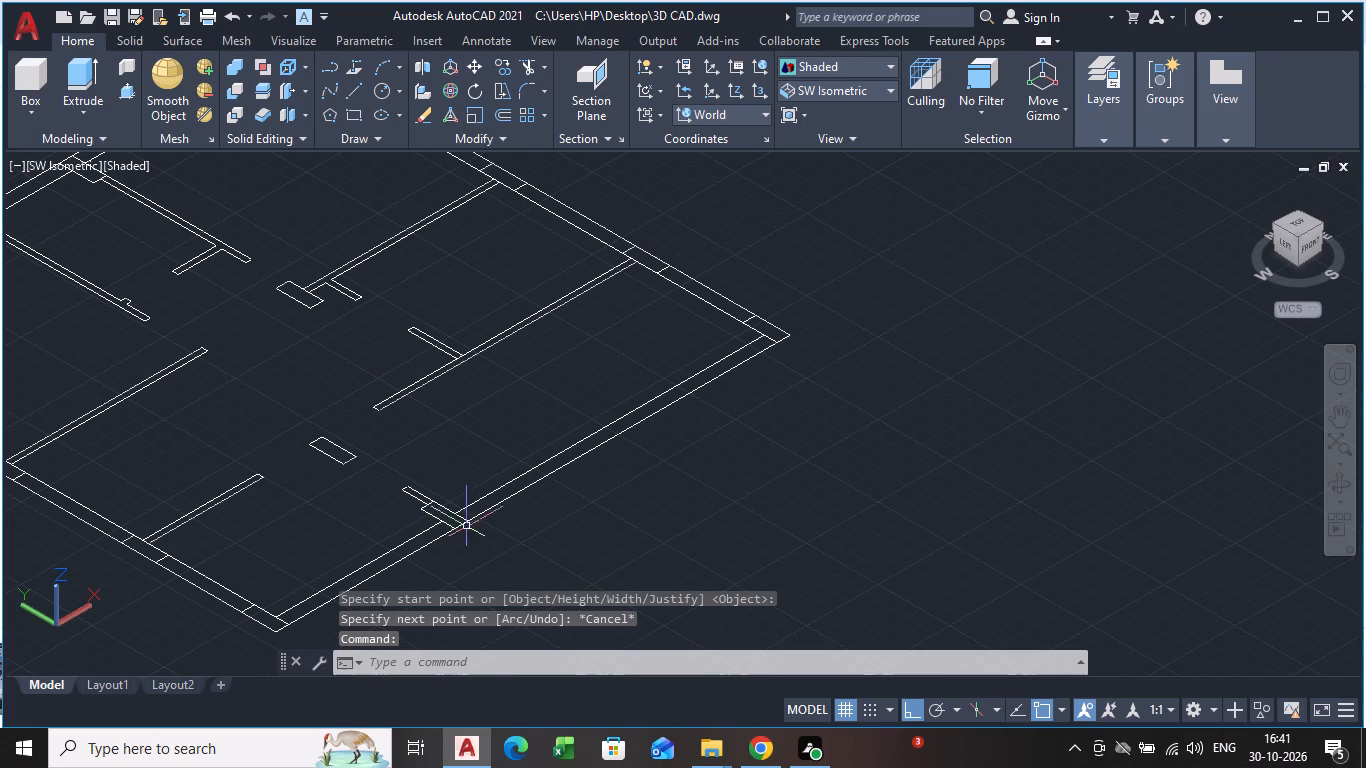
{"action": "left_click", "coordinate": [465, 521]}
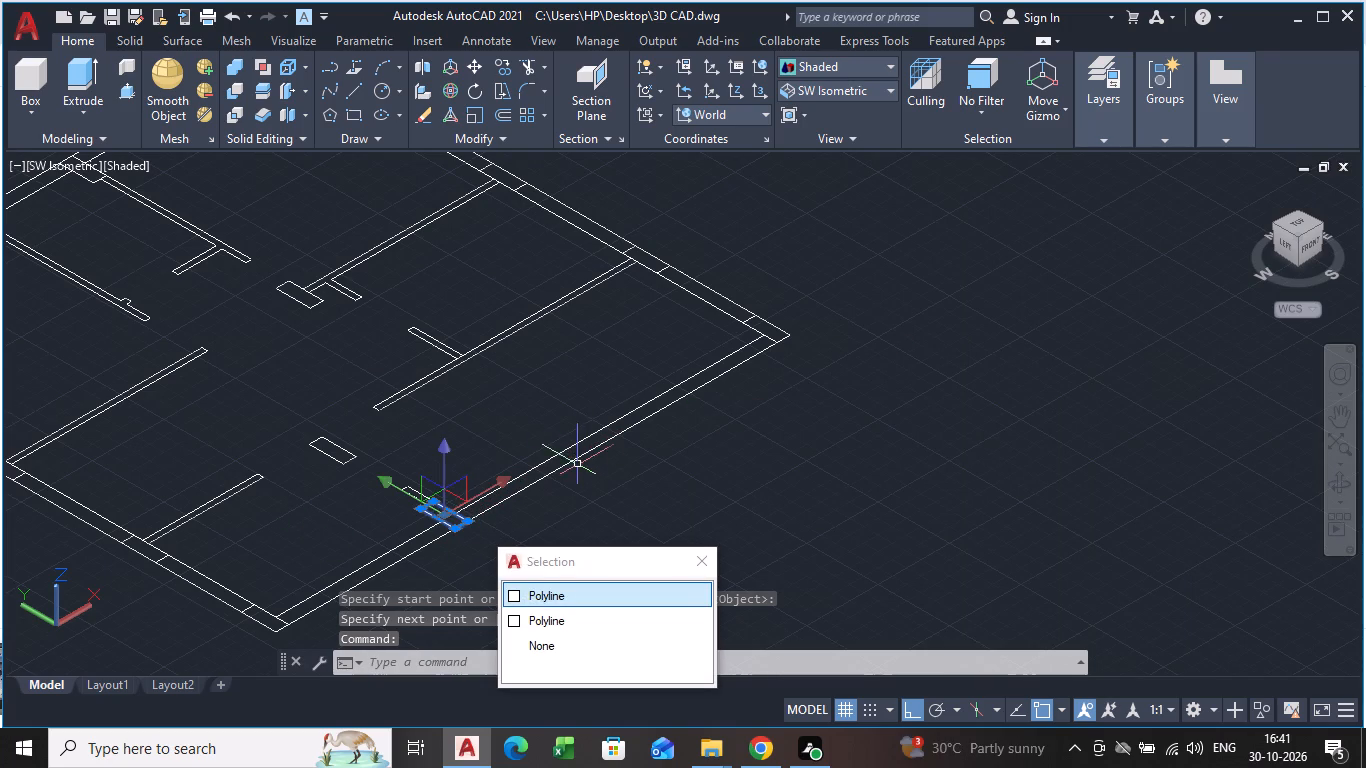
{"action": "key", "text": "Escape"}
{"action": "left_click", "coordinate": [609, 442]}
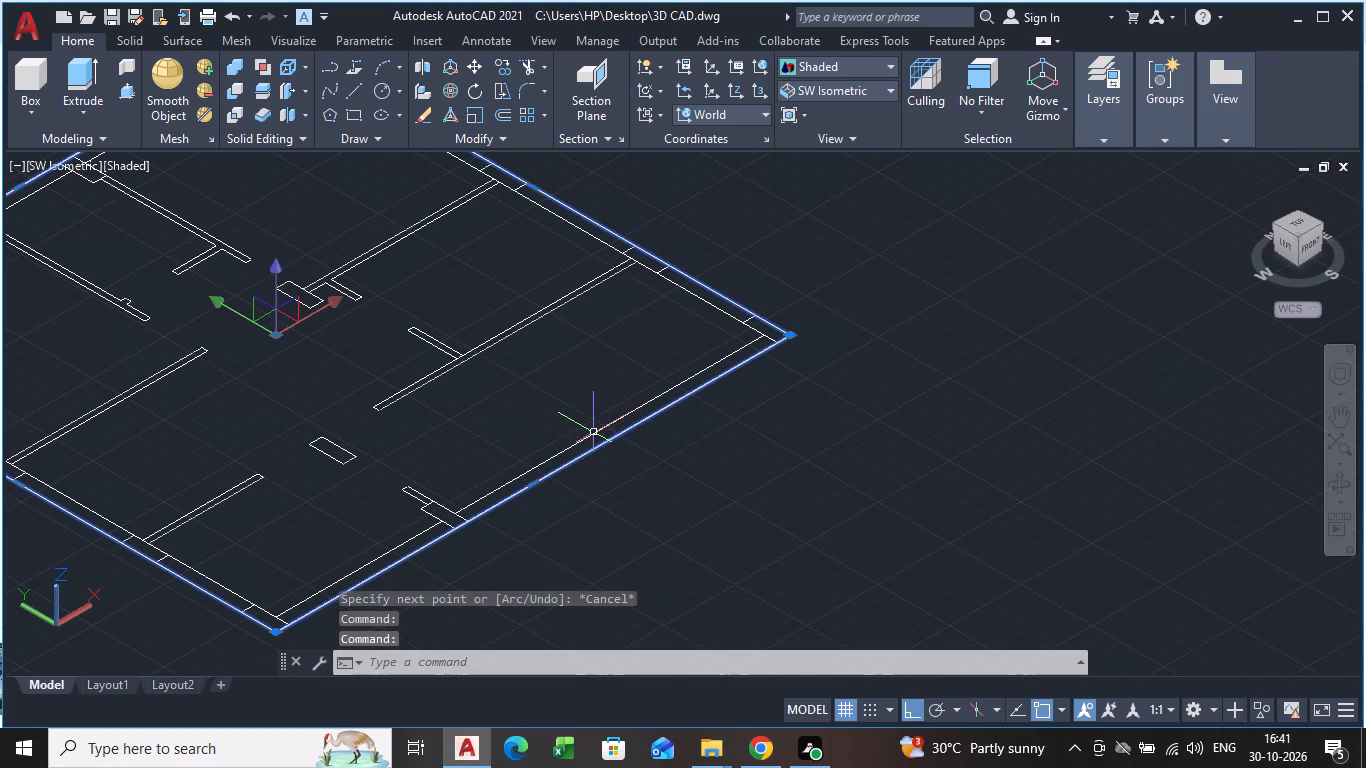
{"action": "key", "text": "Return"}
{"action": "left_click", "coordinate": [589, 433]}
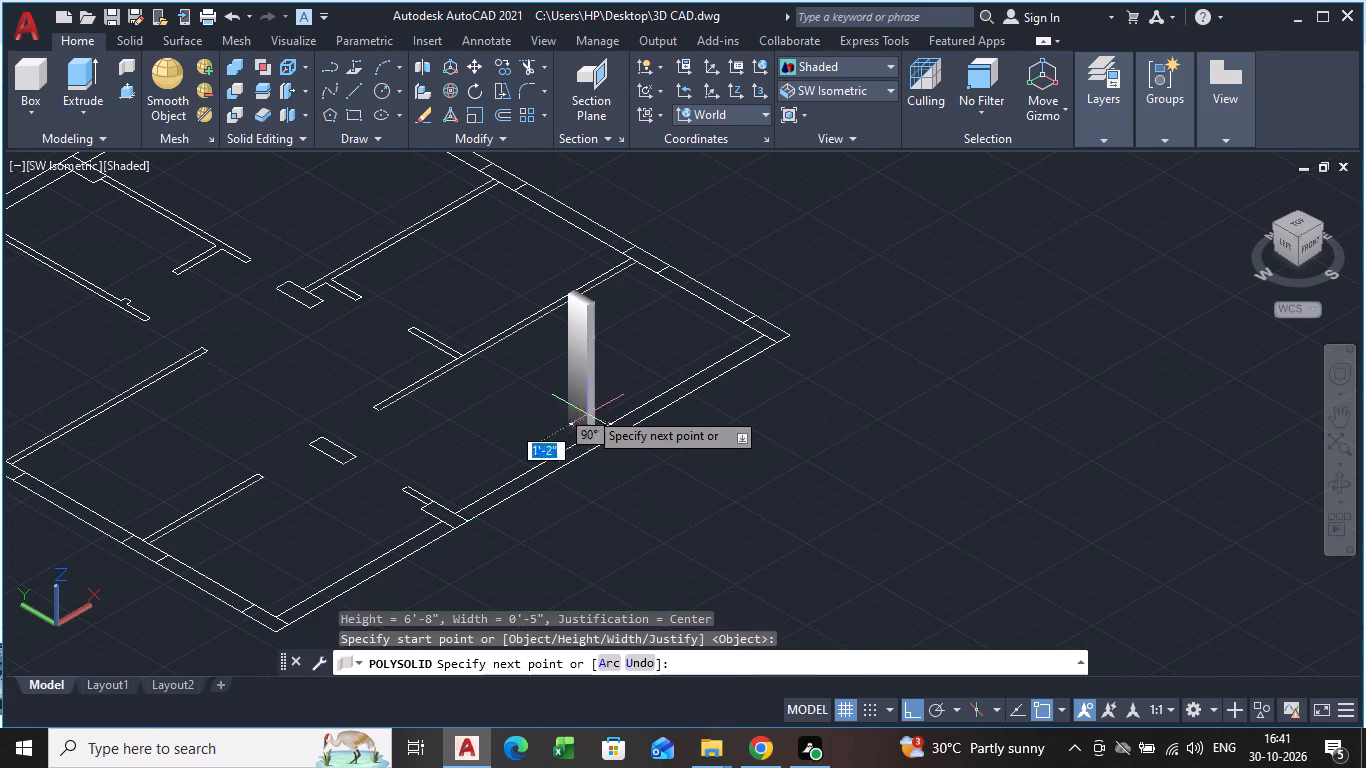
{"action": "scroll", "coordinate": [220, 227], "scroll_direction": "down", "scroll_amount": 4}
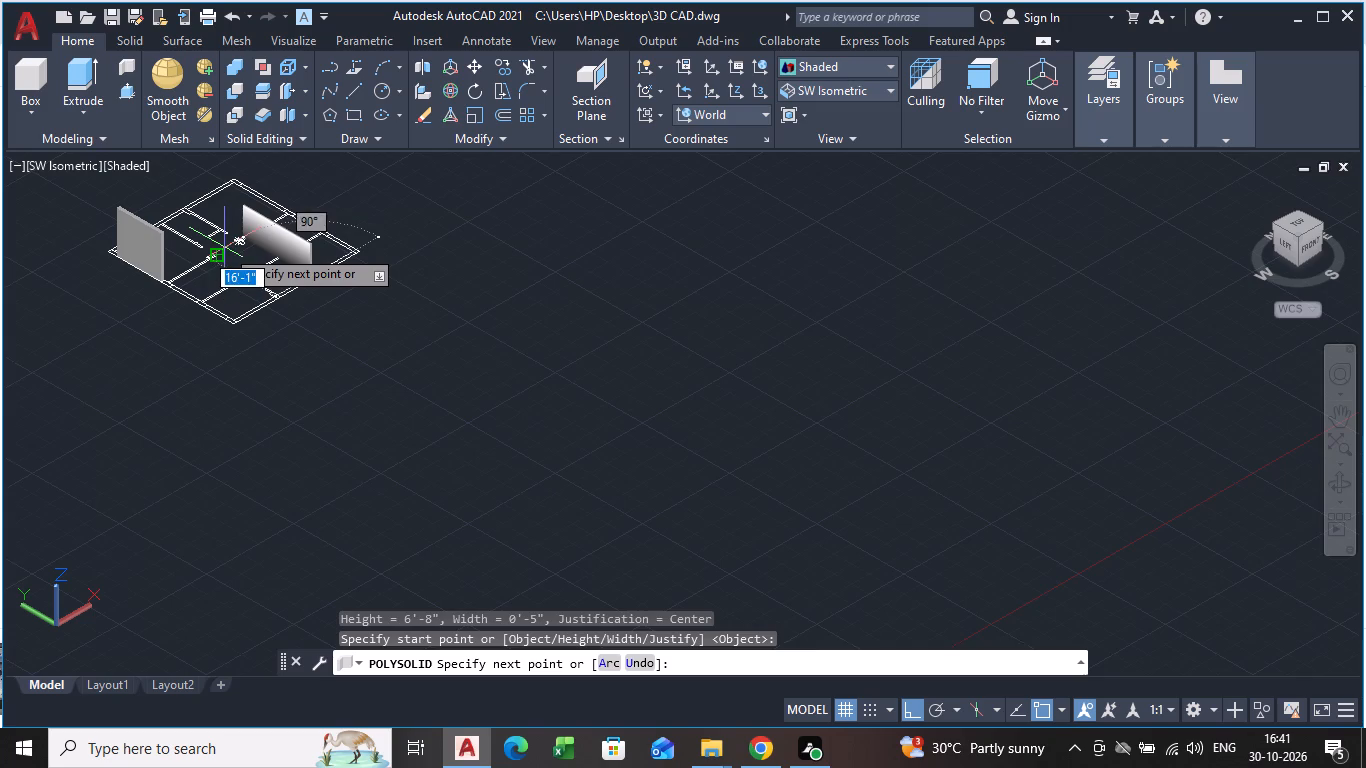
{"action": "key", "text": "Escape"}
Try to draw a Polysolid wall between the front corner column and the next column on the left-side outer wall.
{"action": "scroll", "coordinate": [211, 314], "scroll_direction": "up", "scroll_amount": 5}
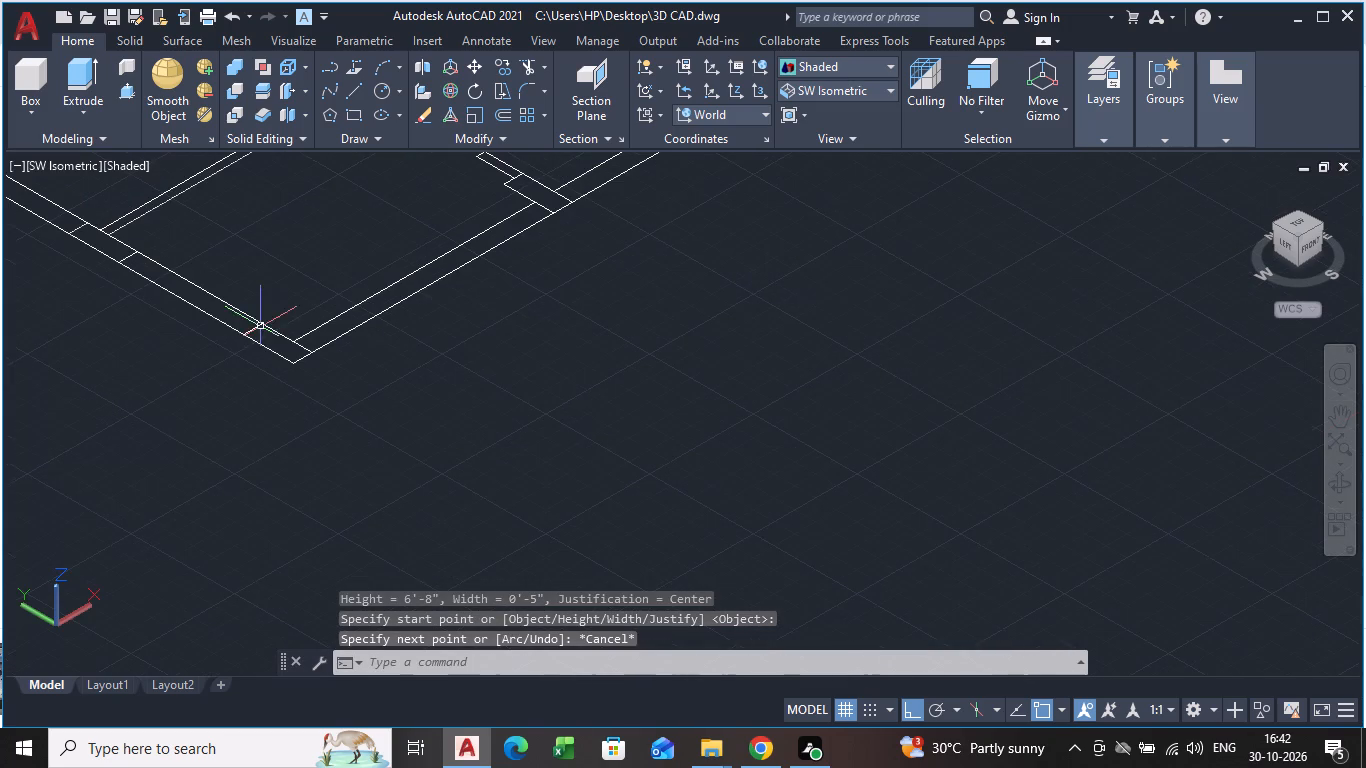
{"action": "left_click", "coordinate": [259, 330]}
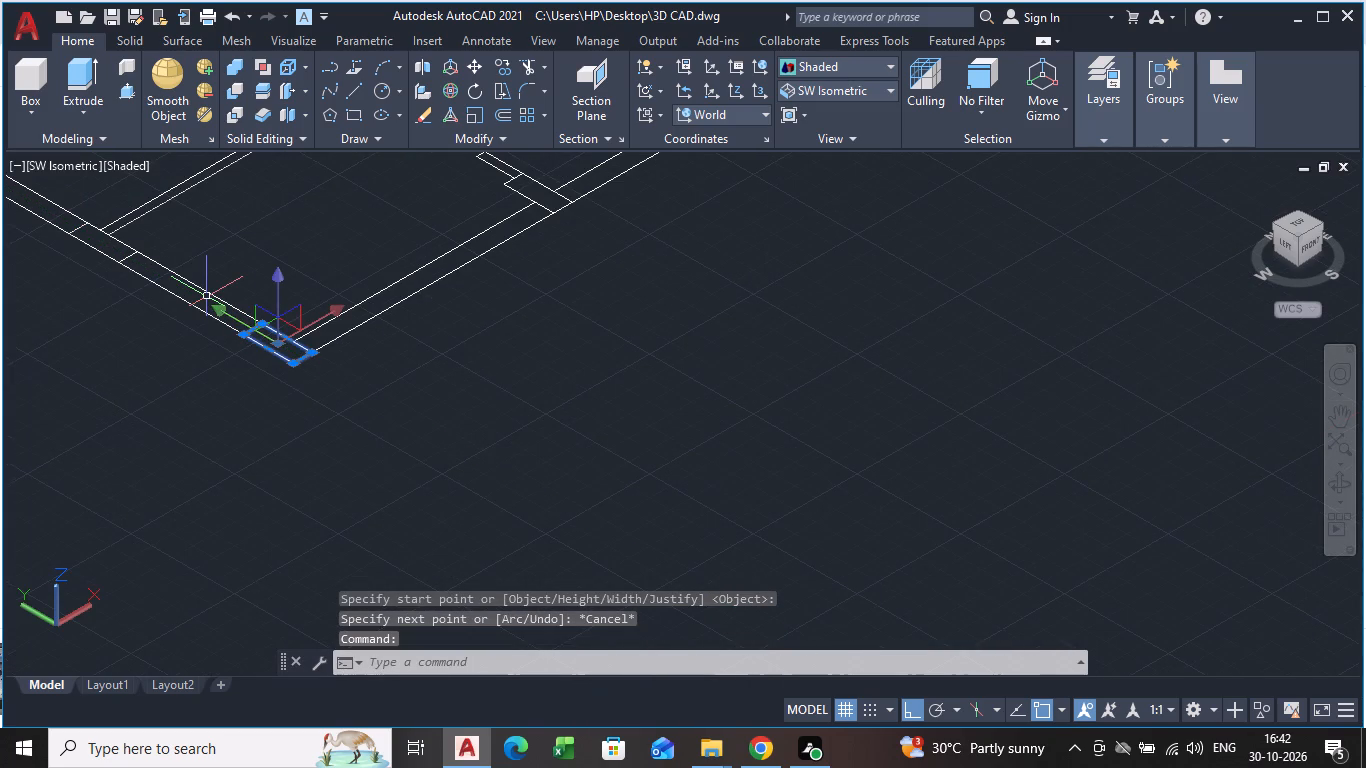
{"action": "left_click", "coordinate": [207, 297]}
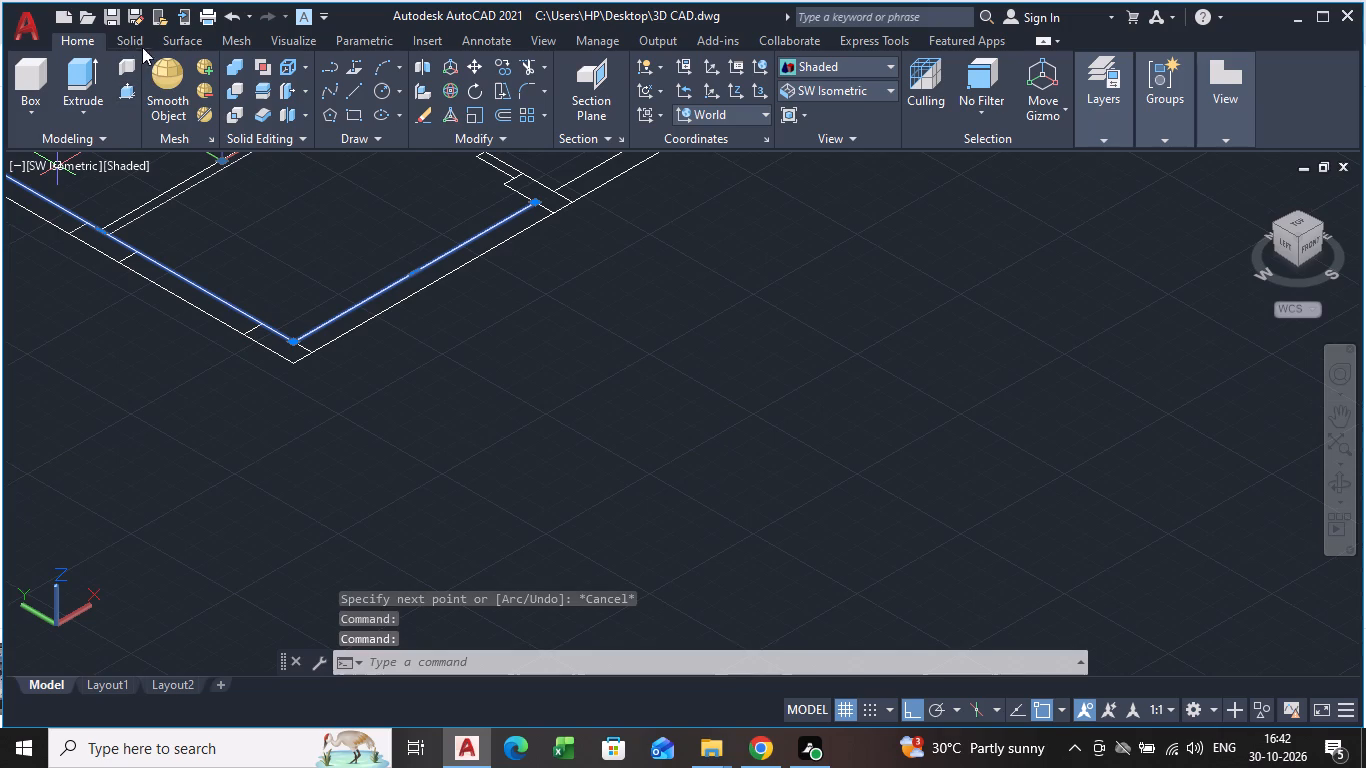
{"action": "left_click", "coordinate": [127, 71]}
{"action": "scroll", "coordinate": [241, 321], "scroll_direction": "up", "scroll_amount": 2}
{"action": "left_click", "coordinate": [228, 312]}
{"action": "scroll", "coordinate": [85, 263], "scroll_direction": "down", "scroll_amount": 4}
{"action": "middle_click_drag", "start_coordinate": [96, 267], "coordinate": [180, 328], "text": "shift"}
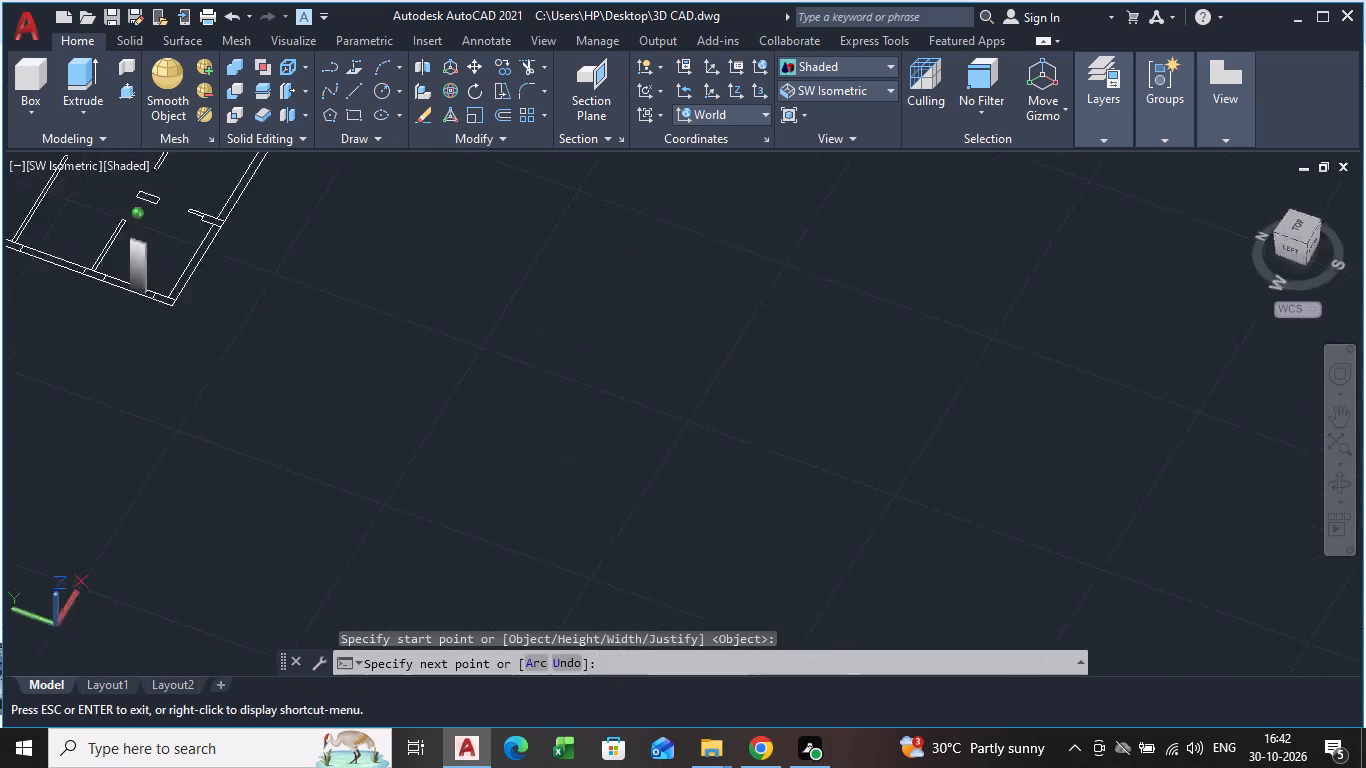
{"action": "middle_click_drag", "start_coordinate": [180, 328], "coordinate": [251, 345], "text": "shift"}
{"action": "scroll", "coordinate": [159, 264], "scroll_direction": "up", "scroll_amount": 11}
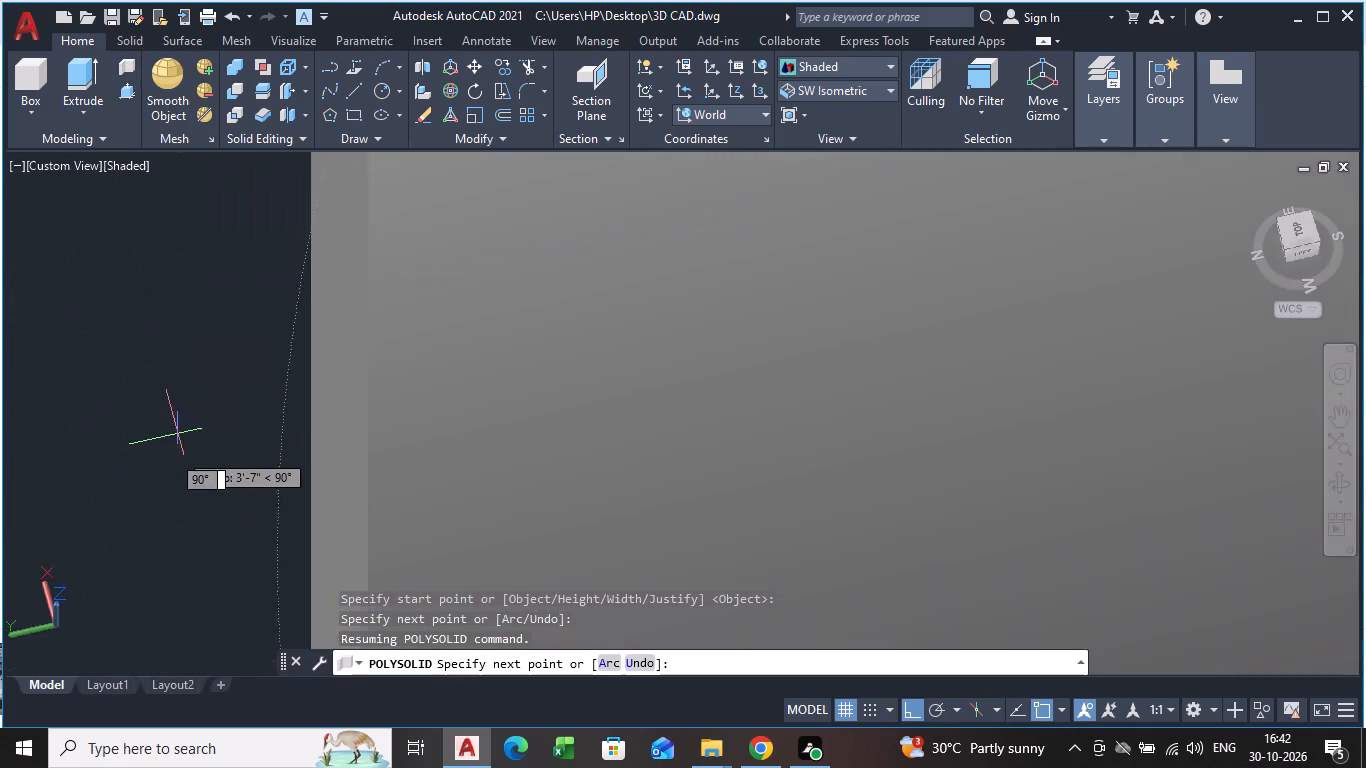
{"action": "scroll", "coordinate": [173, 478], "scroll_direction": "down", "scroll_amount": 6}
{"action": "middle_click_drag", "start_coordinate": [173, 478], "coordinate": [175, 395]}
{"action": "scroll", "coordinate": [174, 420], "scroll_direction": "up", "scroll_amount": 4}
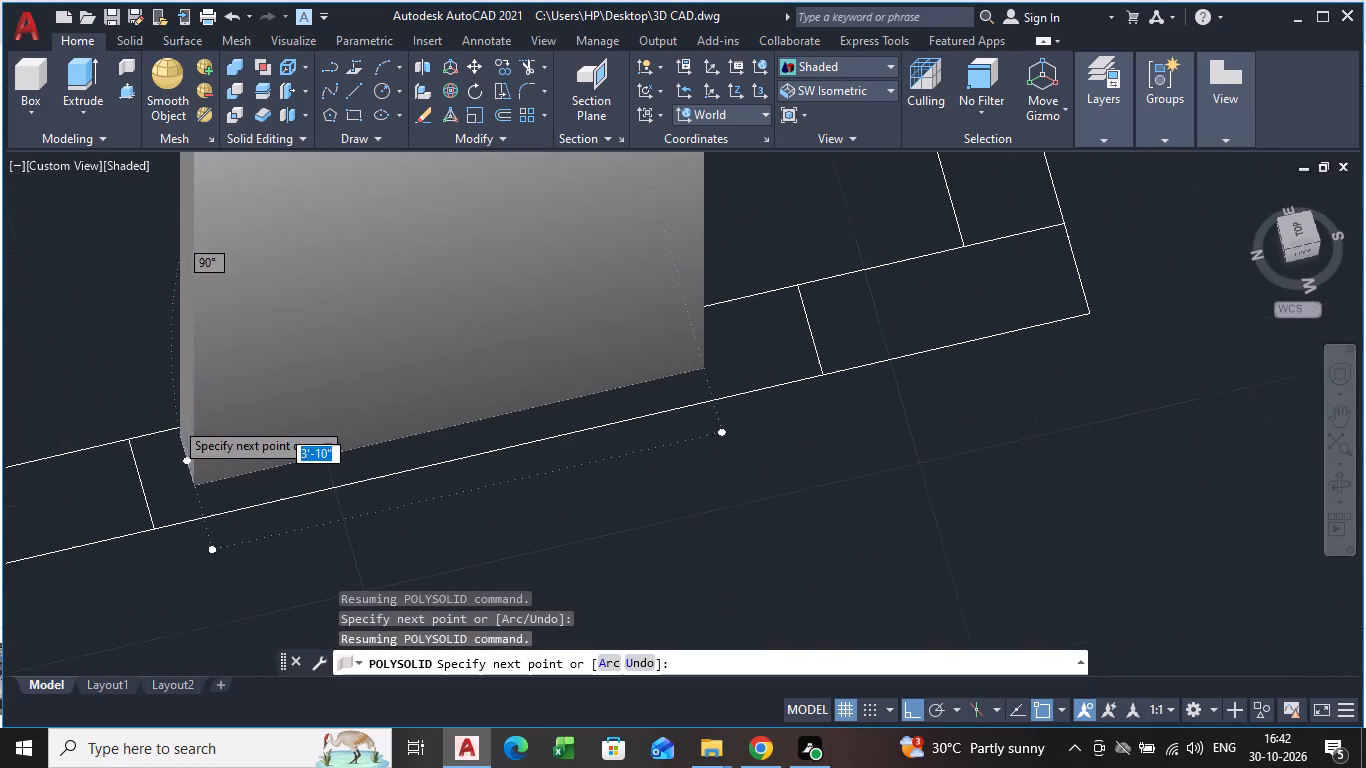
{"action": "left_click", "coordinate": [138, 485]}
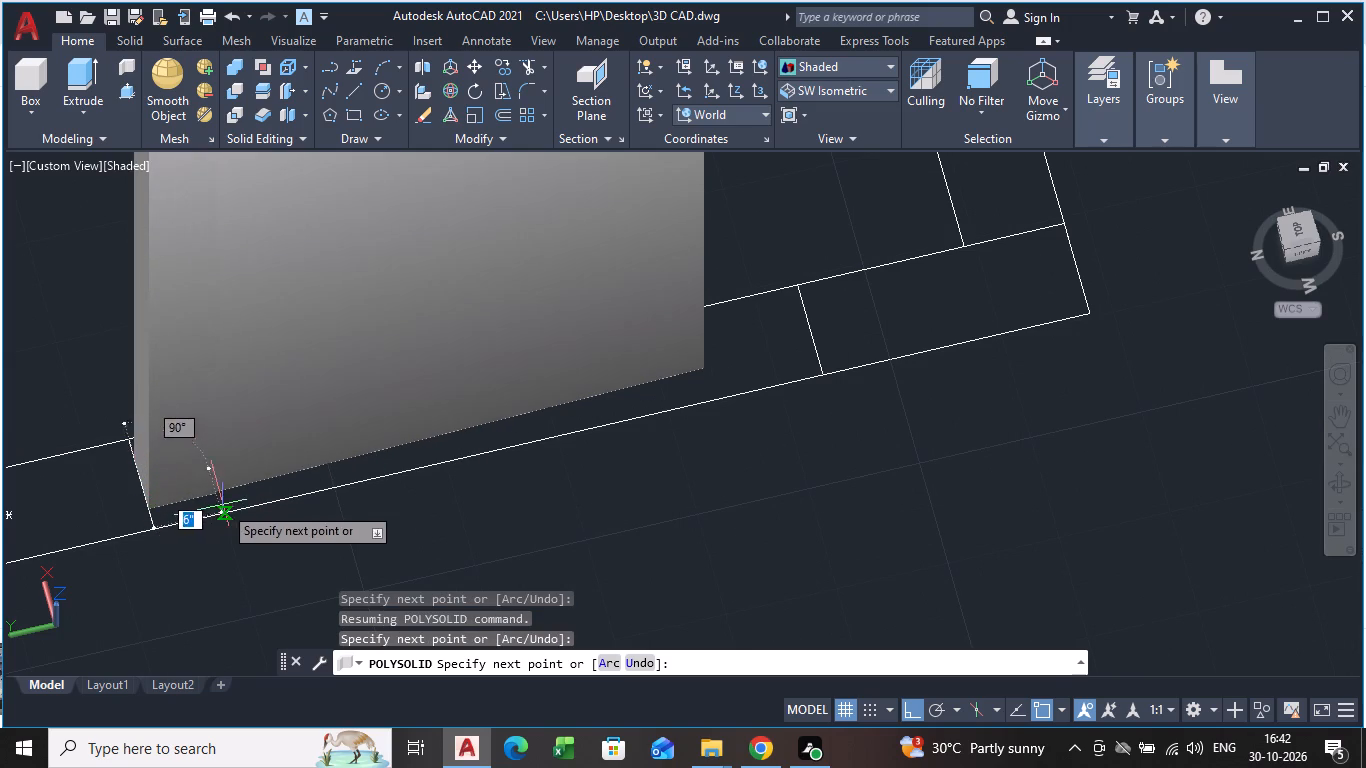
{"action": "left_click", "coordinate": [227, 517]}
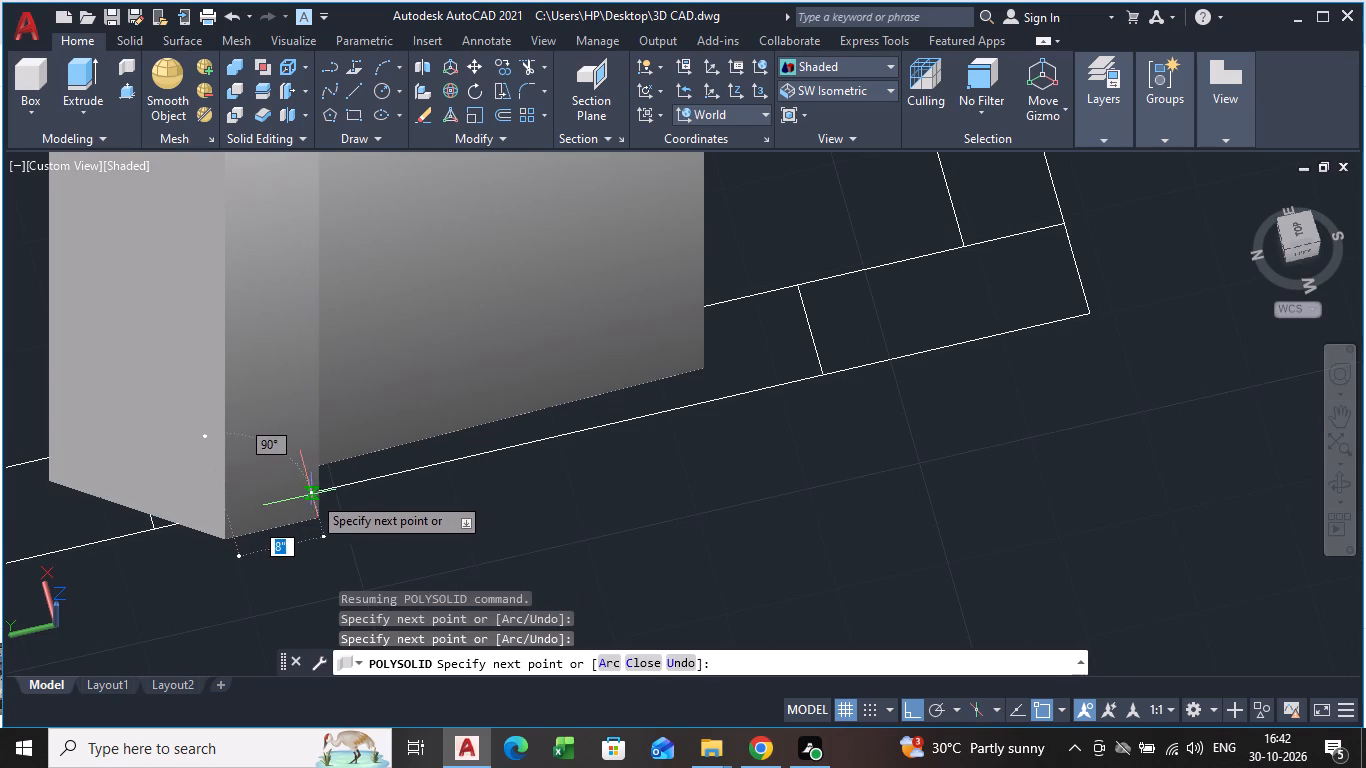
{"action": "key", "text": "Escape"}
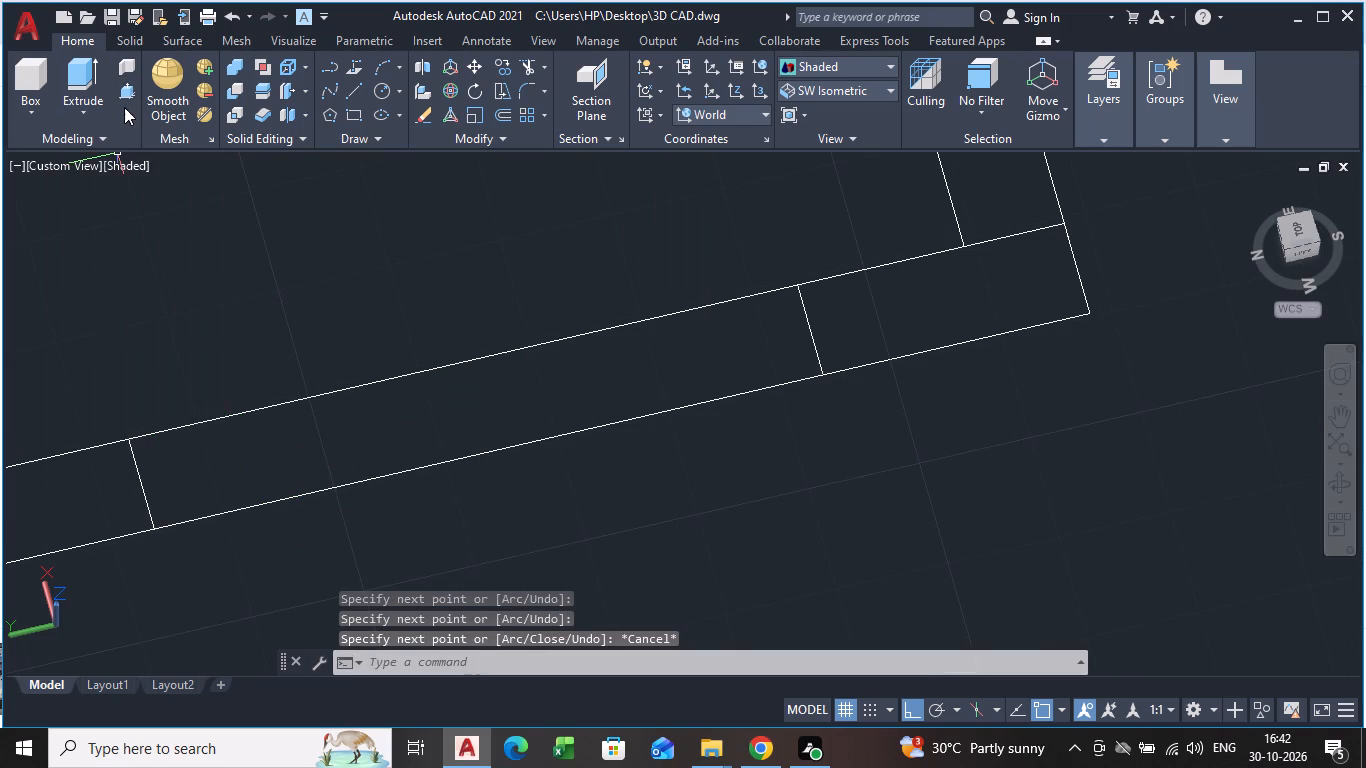
Presspull the left-side outer wall area between the front corner column and the next column to a height of 10'.
{"action": "left_click", "coordinate": [124, 90]}
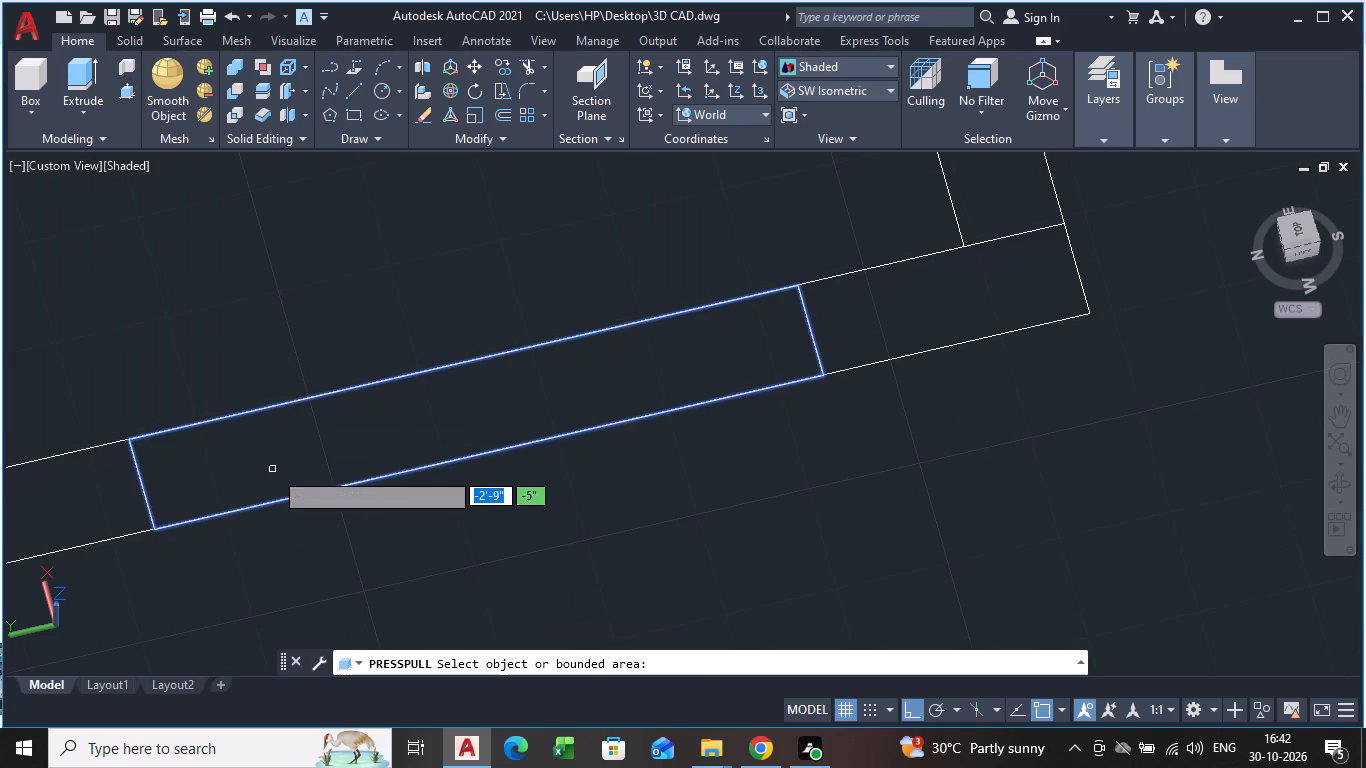
{"action": "left_click", "coordinate": [273, 470]}
{"action": "scroll", "coordinate": [231, 292], "scroll_direction": "down", "scroll_amount": 9}
{"action": "middle_click_drag", "start_coordinate": [231, 300], "coordinate": [232, 301]}
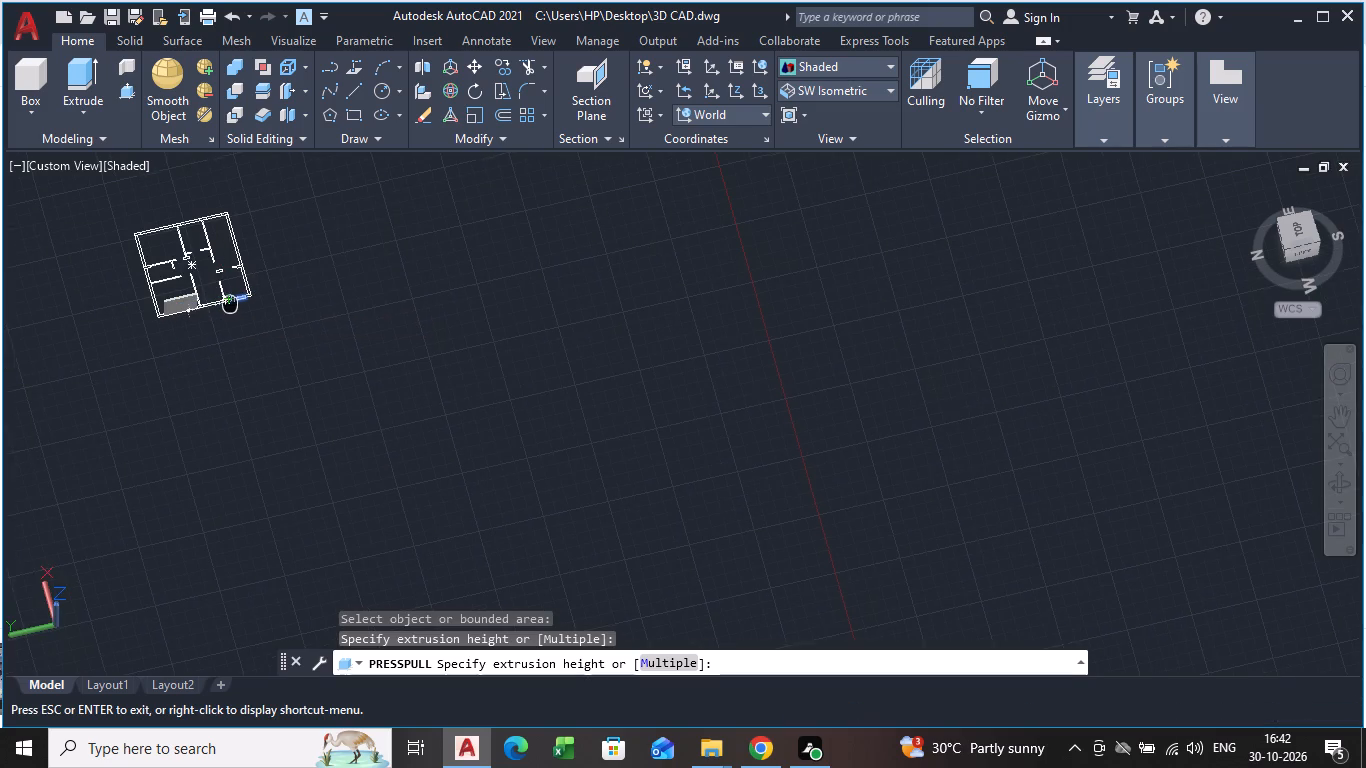
{"action": "middle_click_drag", "start_coordinate": [232, 301], "coordinate": [270, 381]}
{"action": "scroll", "coordinate": [270, 374], "scroll_direction": "up", "scroll_amount": 8}
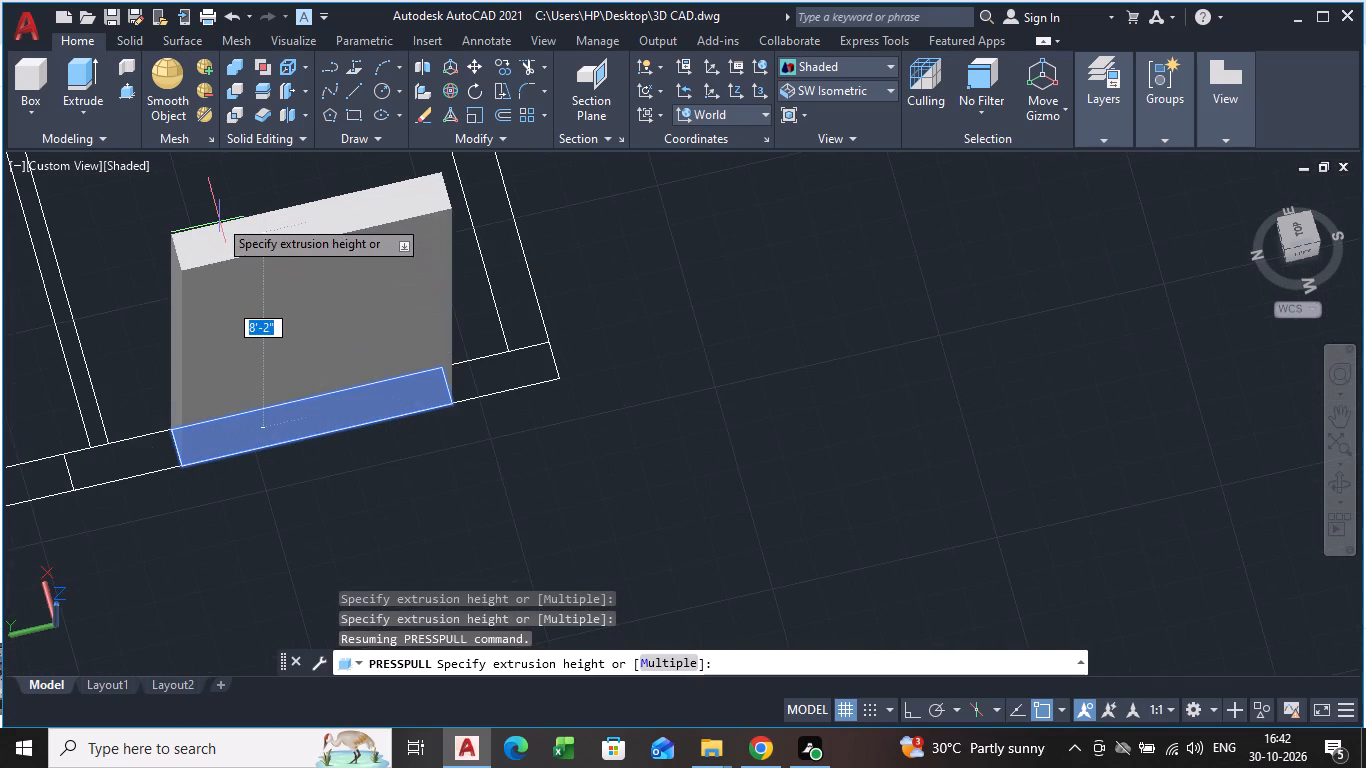
{"action": "key", "text": "1"}
{"action": "key", "text": "0"}
{"action": "key", "text": "apostrophe"}
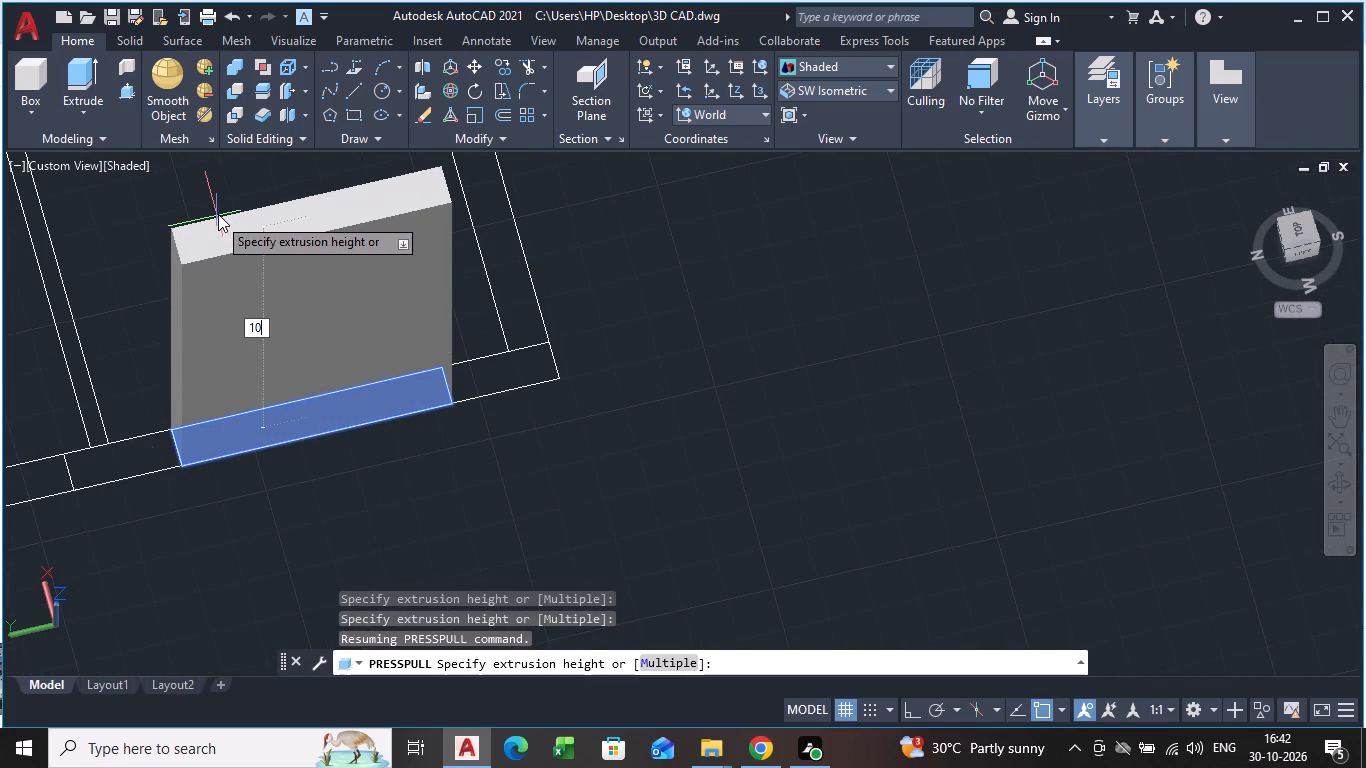
{"action": "key", "text": "Return"}
Presspull the middle wall area on the left-side outer wall up to the top of the adjacent extruded wall segment.
{"action": "scroll", "coordinate": [192, 313], "scroll_direction": "down", "scroll_amount": 3}
{"action": "scroll", "coordinate": [107, 340], "scroll_direction": "up", "scroll_amount": 3}
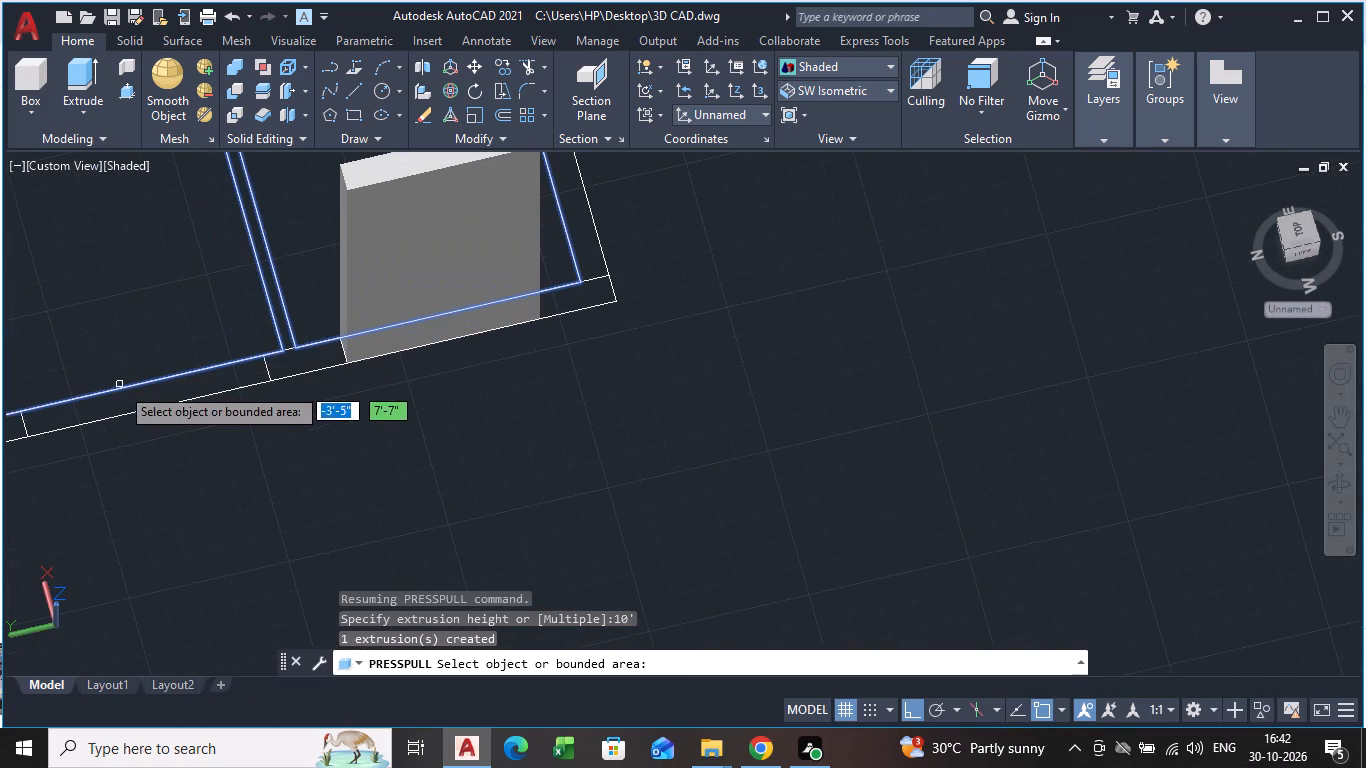
{"action": "left_click", "coordinate": [123, 401]}
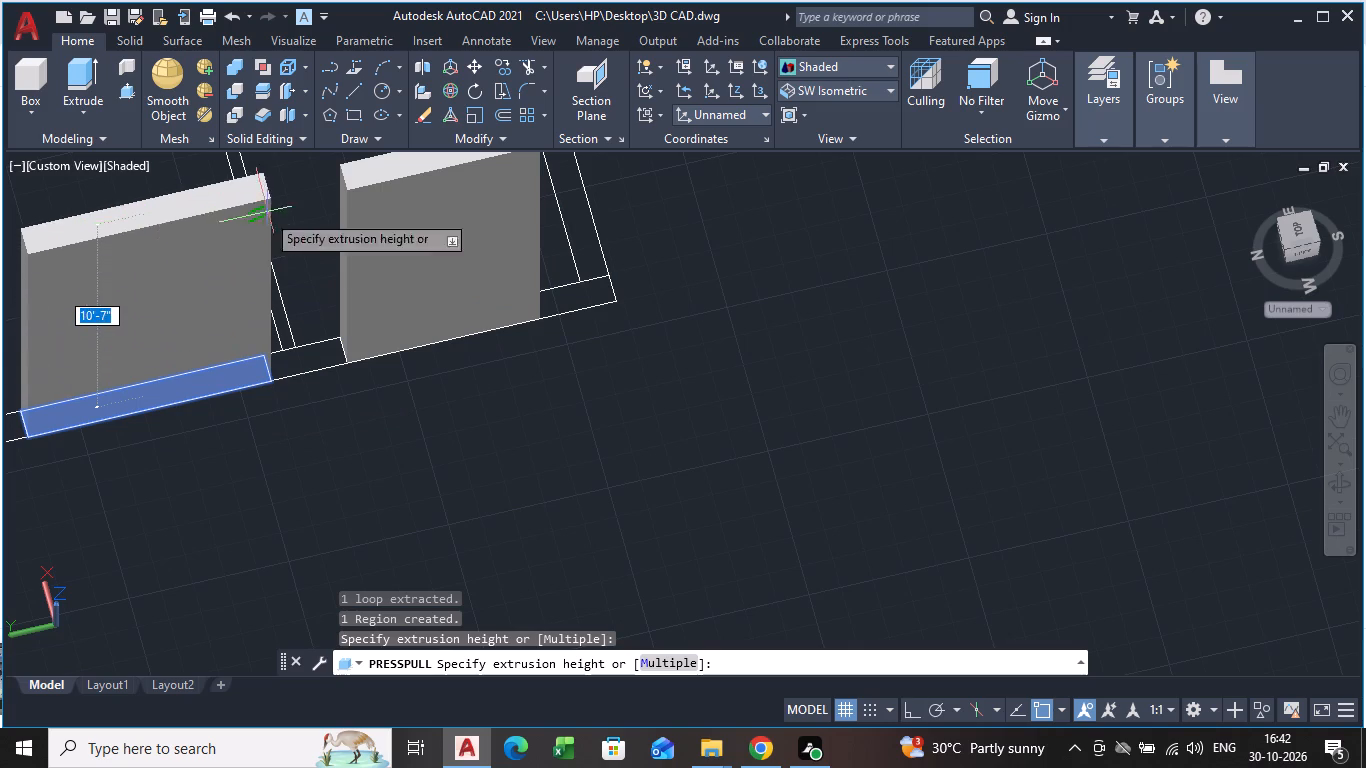
{"action": "left_click", "coordinate": [367, 184]}
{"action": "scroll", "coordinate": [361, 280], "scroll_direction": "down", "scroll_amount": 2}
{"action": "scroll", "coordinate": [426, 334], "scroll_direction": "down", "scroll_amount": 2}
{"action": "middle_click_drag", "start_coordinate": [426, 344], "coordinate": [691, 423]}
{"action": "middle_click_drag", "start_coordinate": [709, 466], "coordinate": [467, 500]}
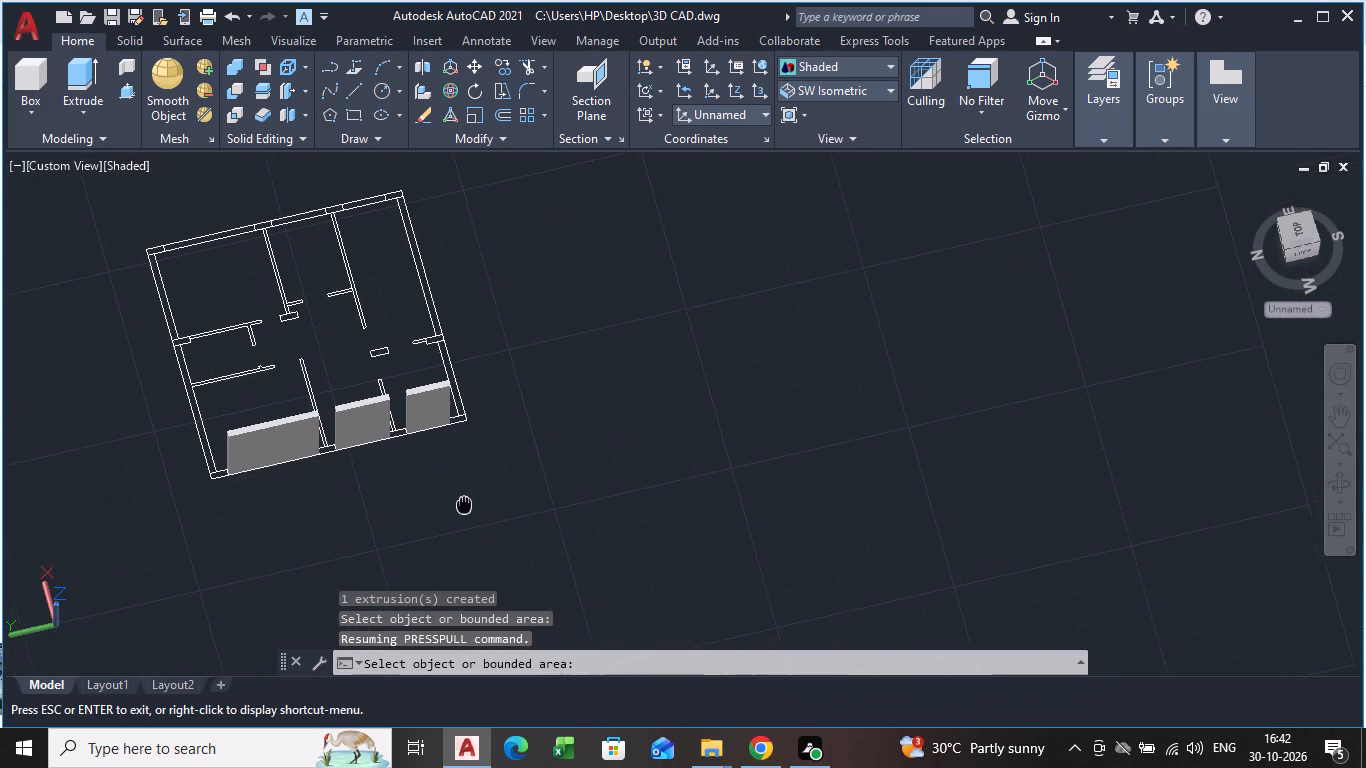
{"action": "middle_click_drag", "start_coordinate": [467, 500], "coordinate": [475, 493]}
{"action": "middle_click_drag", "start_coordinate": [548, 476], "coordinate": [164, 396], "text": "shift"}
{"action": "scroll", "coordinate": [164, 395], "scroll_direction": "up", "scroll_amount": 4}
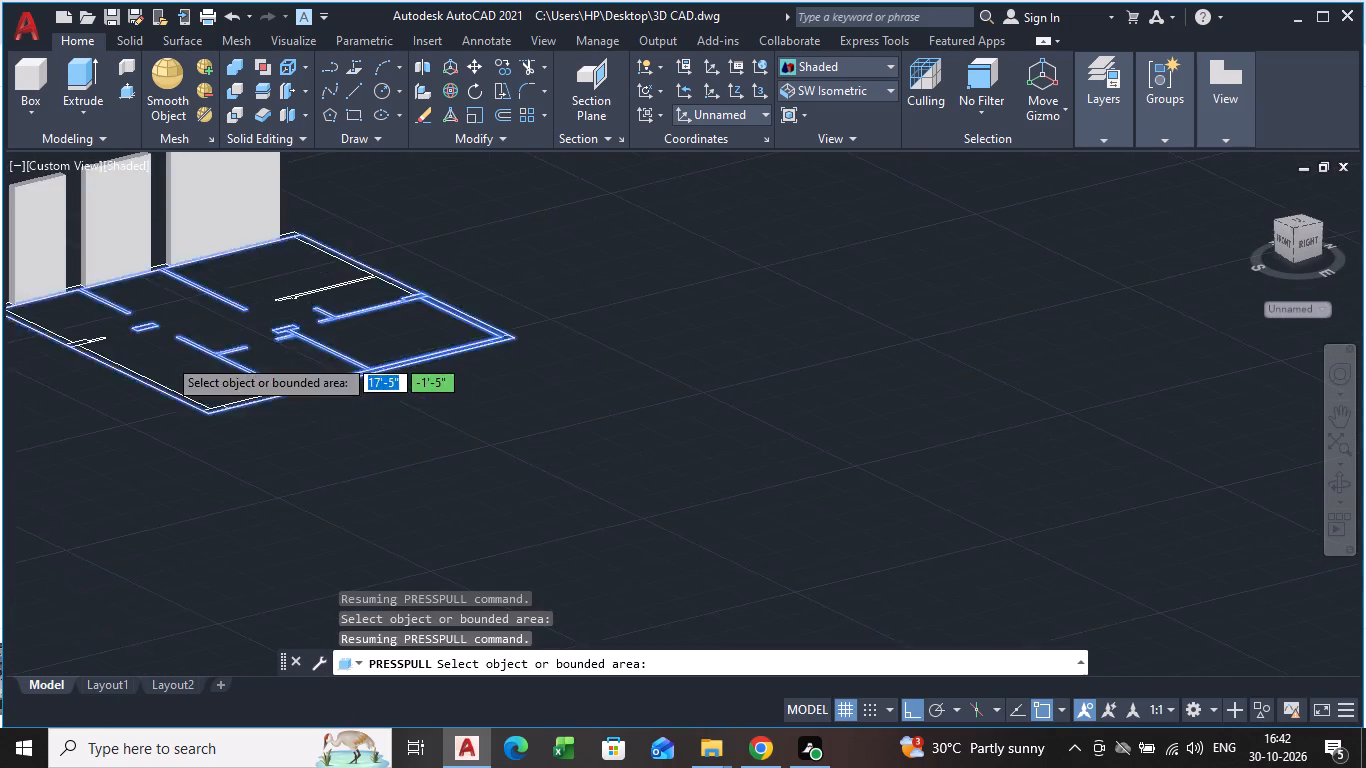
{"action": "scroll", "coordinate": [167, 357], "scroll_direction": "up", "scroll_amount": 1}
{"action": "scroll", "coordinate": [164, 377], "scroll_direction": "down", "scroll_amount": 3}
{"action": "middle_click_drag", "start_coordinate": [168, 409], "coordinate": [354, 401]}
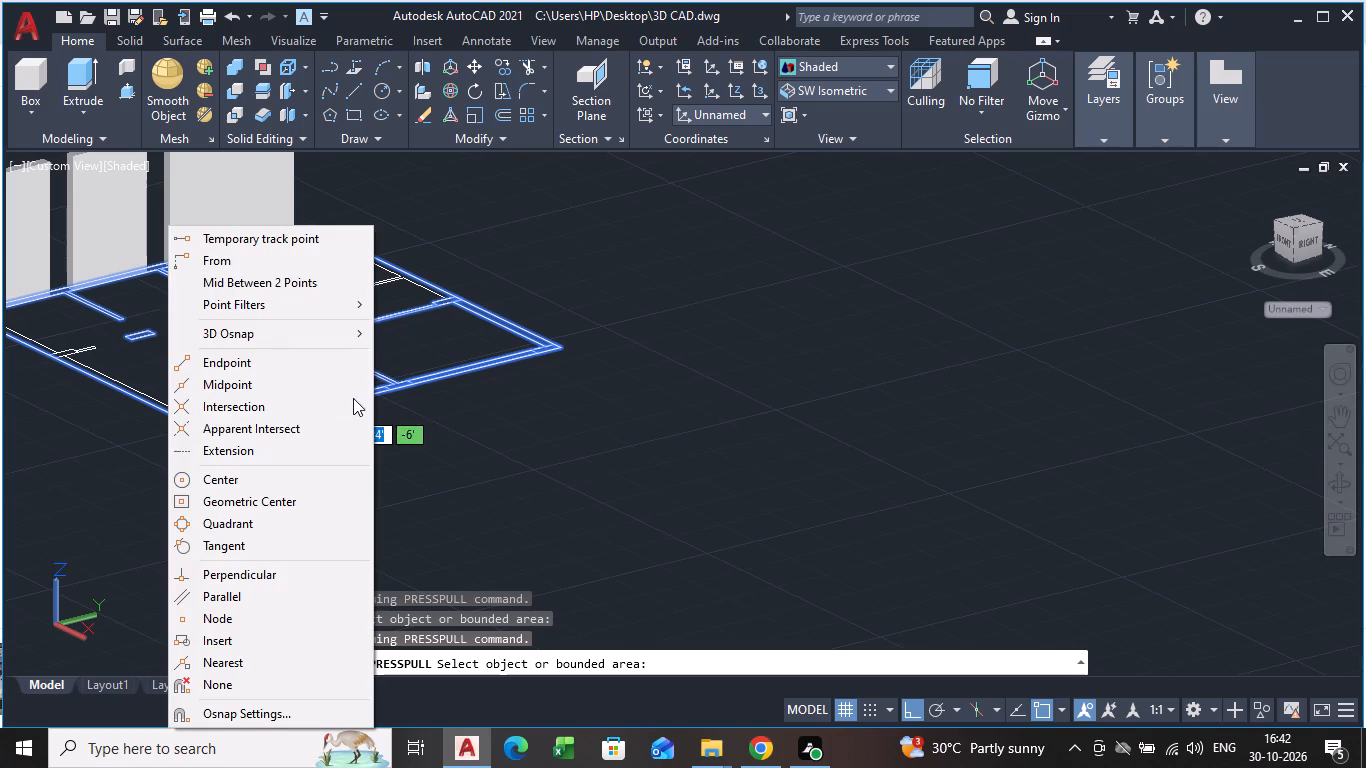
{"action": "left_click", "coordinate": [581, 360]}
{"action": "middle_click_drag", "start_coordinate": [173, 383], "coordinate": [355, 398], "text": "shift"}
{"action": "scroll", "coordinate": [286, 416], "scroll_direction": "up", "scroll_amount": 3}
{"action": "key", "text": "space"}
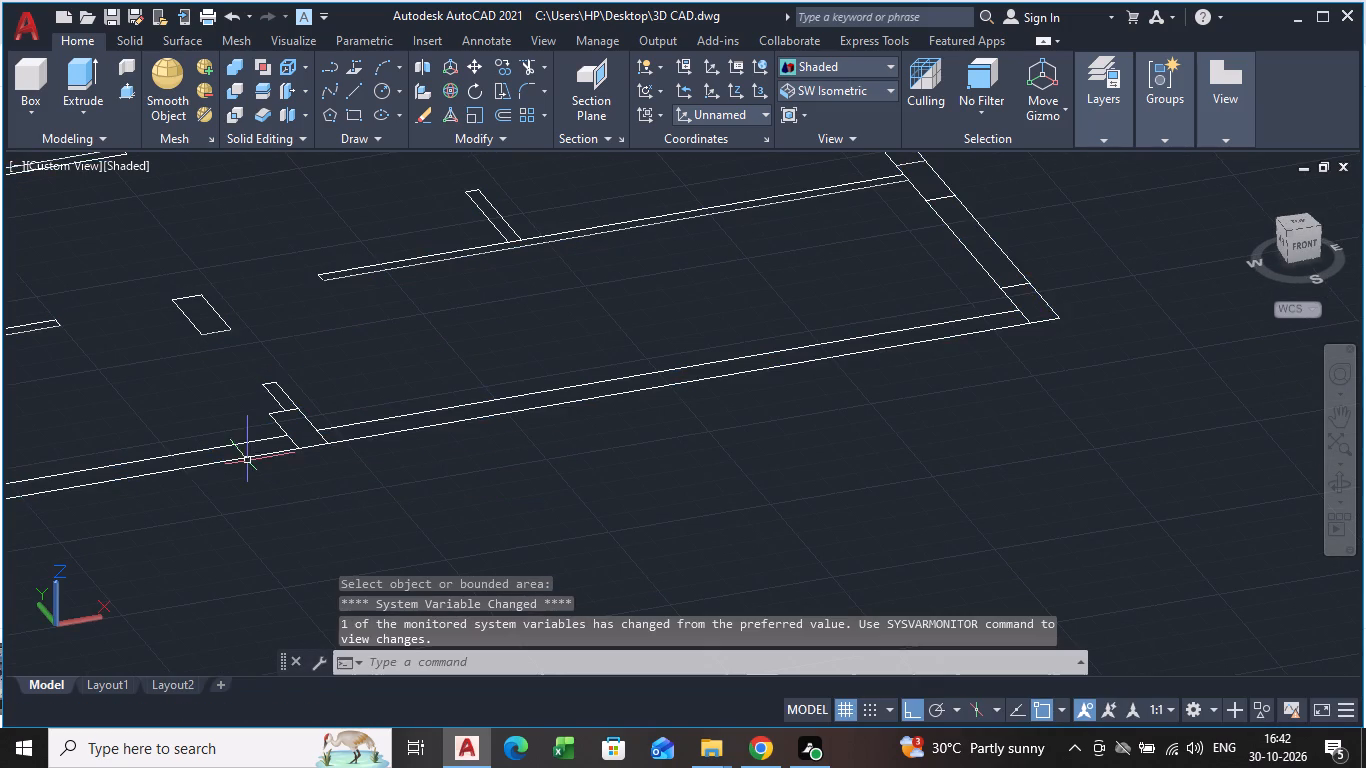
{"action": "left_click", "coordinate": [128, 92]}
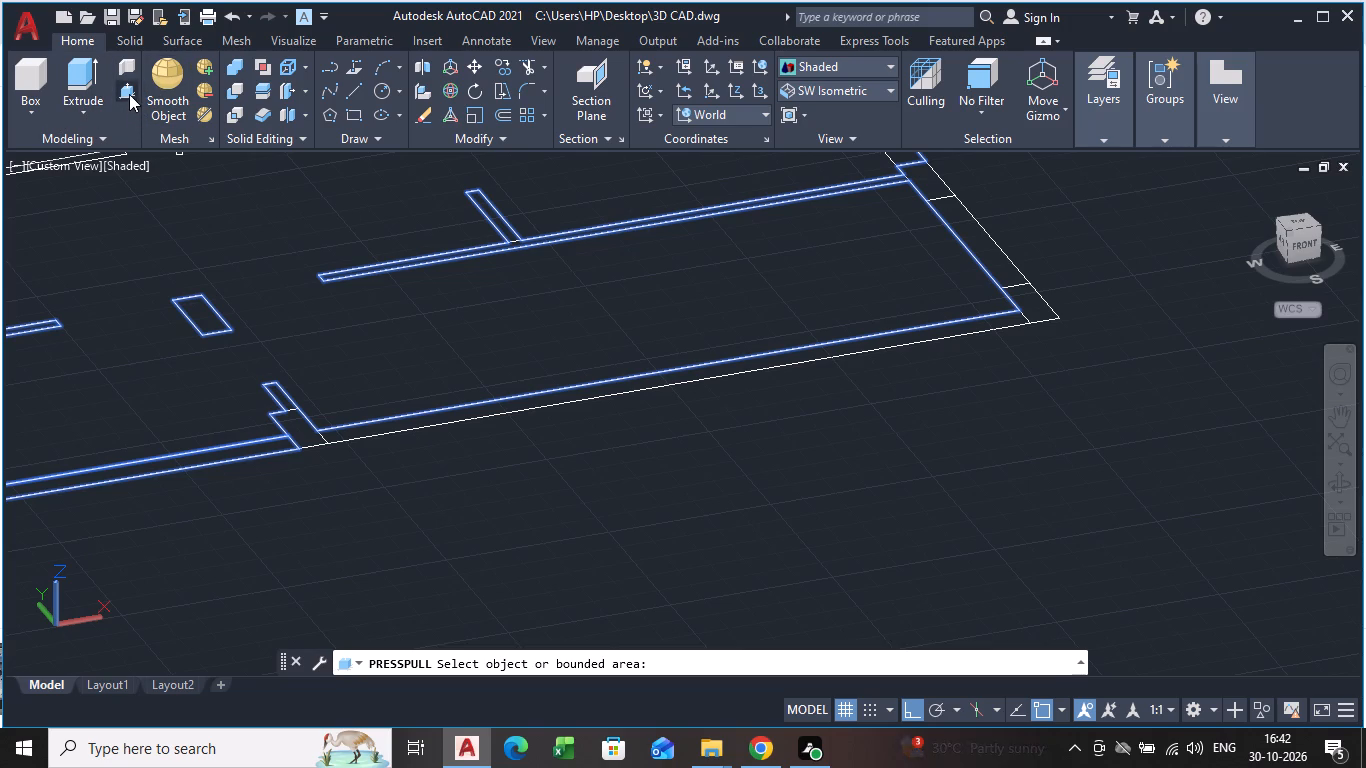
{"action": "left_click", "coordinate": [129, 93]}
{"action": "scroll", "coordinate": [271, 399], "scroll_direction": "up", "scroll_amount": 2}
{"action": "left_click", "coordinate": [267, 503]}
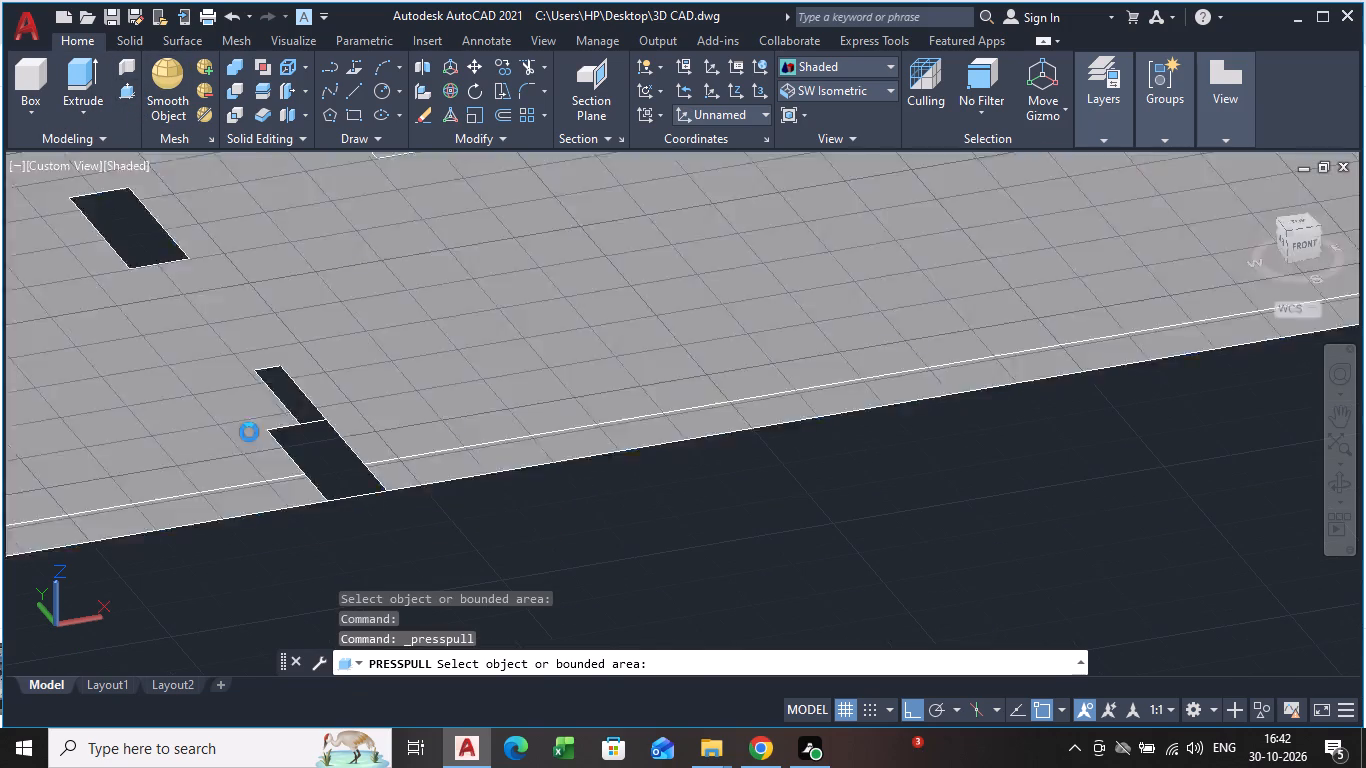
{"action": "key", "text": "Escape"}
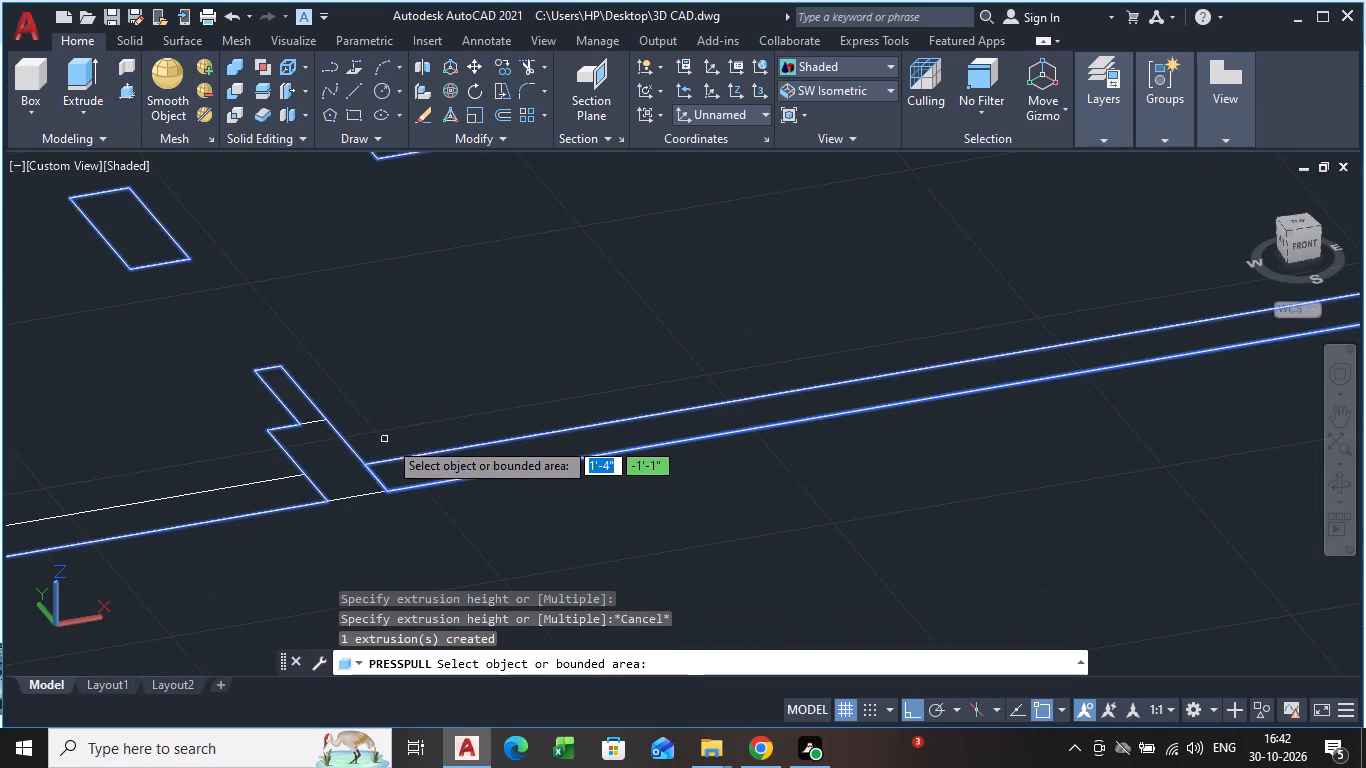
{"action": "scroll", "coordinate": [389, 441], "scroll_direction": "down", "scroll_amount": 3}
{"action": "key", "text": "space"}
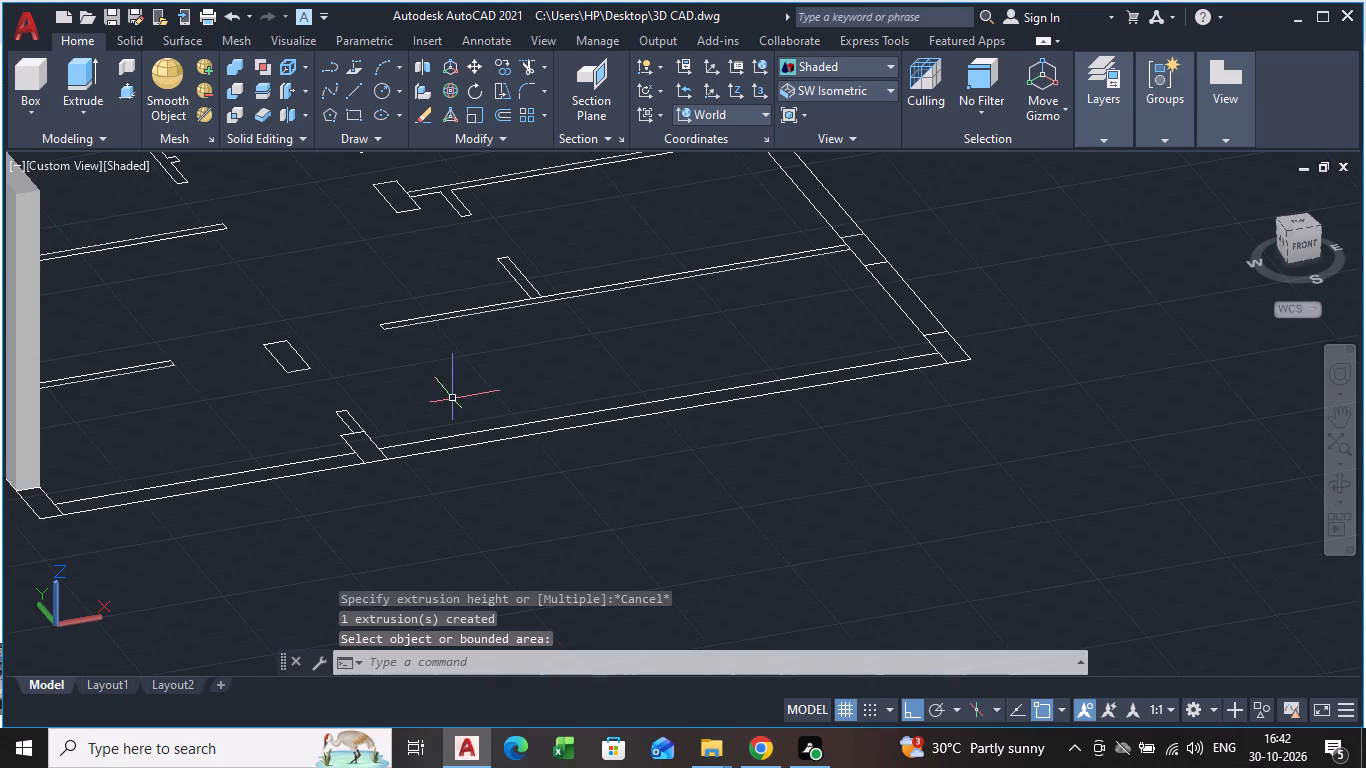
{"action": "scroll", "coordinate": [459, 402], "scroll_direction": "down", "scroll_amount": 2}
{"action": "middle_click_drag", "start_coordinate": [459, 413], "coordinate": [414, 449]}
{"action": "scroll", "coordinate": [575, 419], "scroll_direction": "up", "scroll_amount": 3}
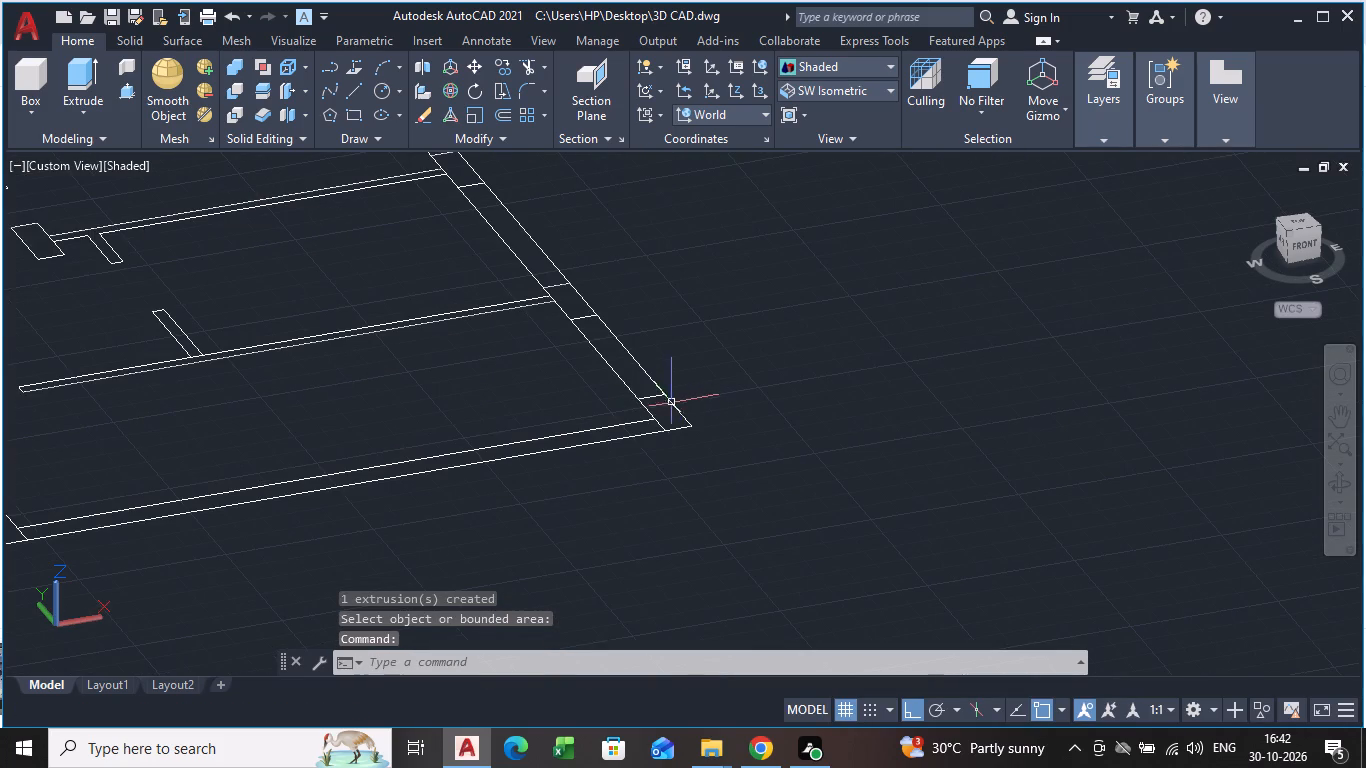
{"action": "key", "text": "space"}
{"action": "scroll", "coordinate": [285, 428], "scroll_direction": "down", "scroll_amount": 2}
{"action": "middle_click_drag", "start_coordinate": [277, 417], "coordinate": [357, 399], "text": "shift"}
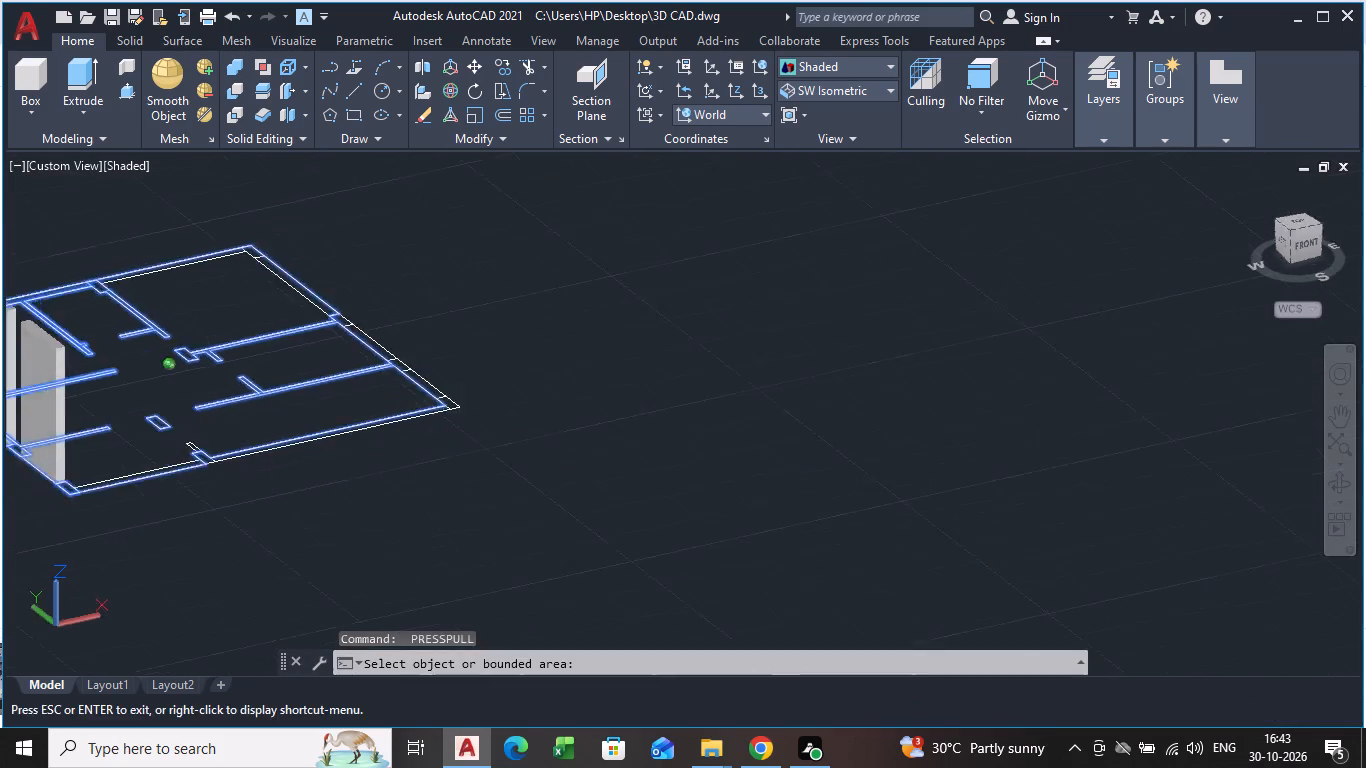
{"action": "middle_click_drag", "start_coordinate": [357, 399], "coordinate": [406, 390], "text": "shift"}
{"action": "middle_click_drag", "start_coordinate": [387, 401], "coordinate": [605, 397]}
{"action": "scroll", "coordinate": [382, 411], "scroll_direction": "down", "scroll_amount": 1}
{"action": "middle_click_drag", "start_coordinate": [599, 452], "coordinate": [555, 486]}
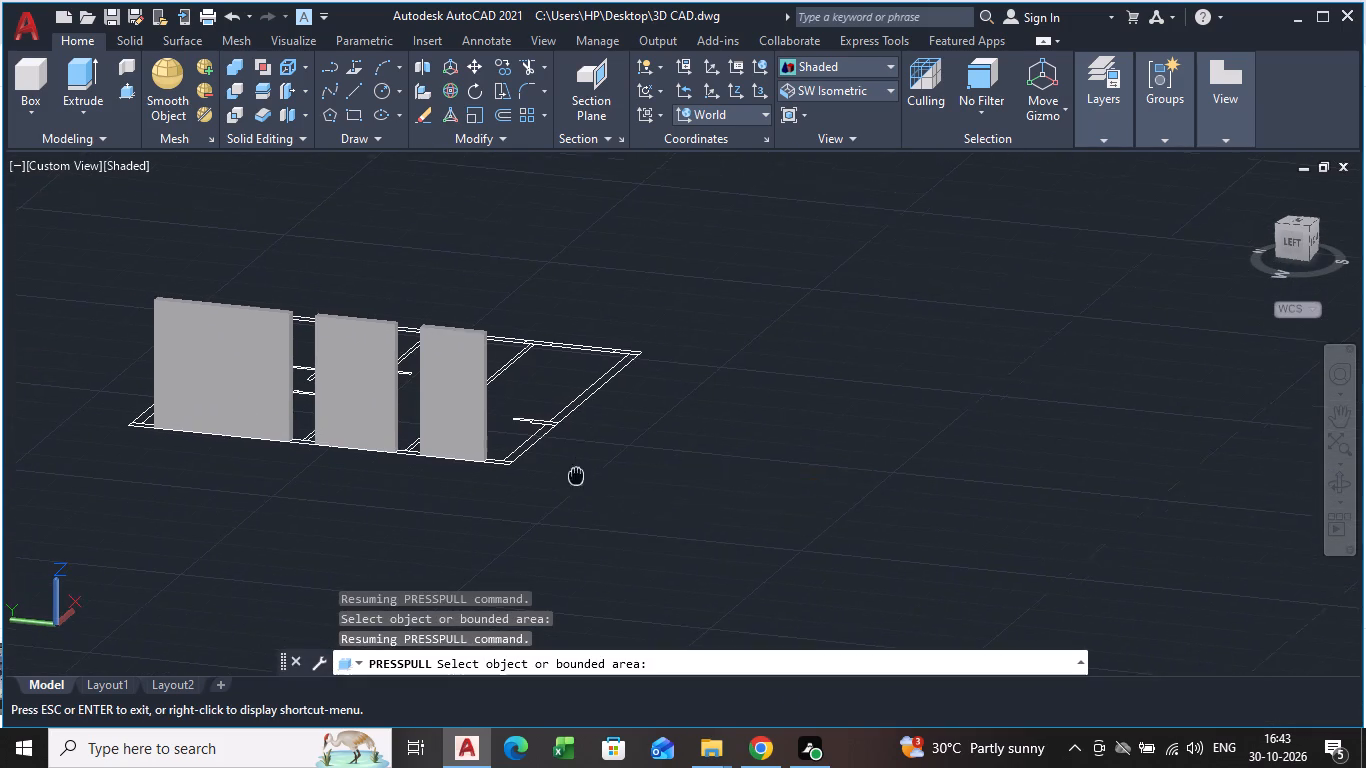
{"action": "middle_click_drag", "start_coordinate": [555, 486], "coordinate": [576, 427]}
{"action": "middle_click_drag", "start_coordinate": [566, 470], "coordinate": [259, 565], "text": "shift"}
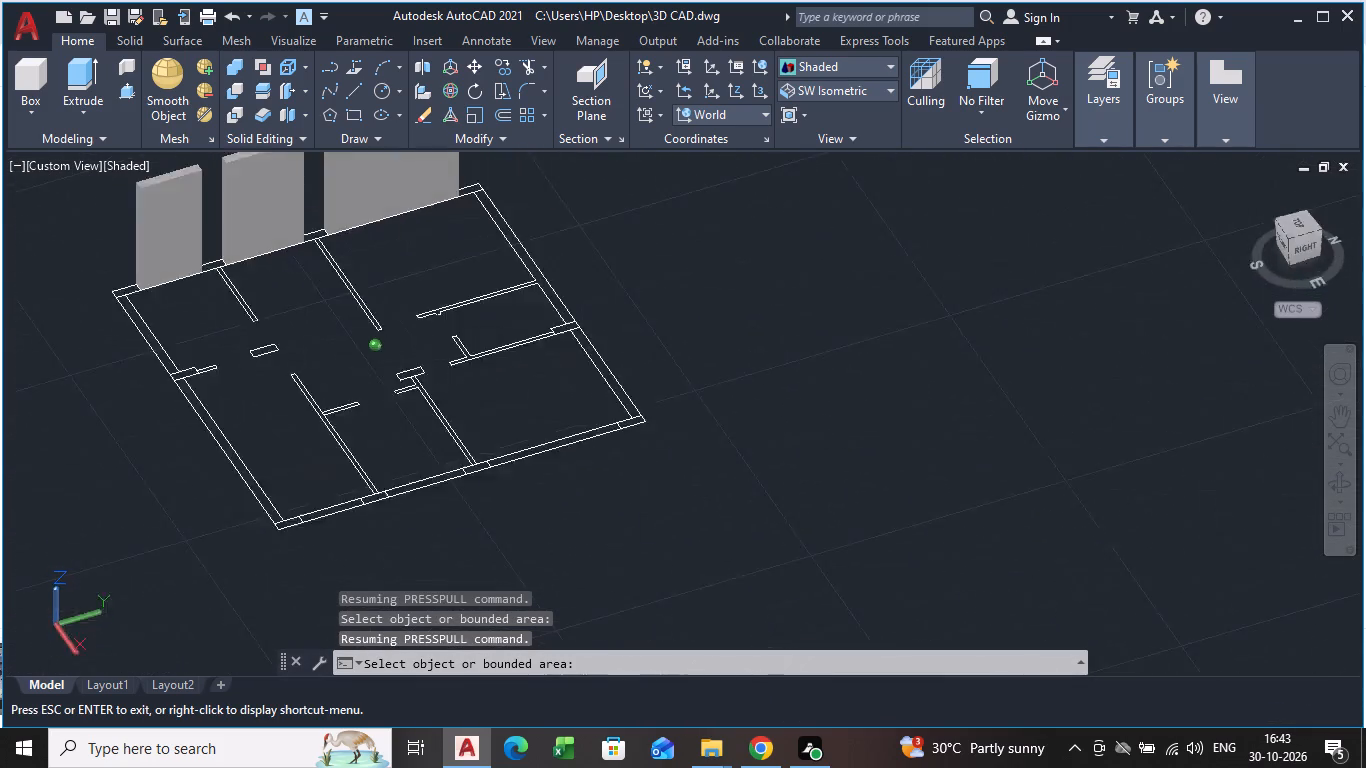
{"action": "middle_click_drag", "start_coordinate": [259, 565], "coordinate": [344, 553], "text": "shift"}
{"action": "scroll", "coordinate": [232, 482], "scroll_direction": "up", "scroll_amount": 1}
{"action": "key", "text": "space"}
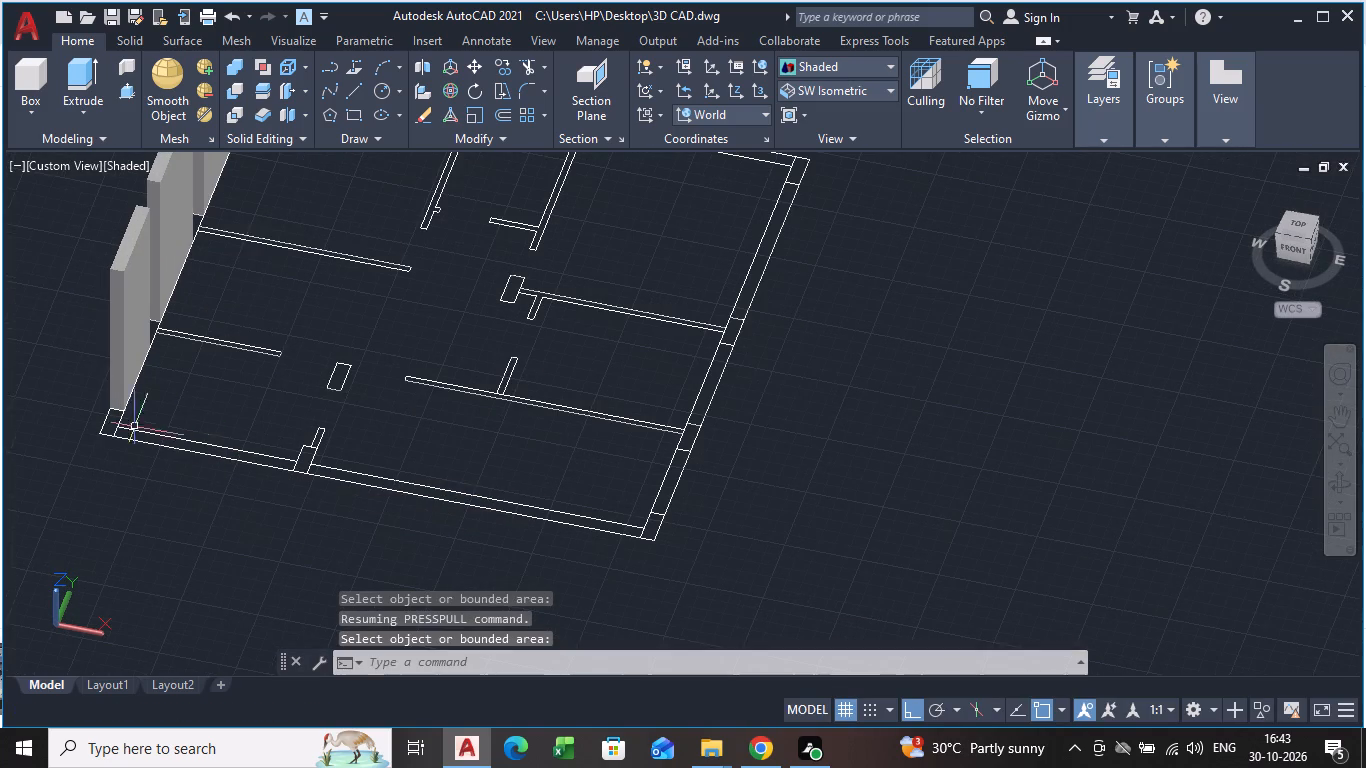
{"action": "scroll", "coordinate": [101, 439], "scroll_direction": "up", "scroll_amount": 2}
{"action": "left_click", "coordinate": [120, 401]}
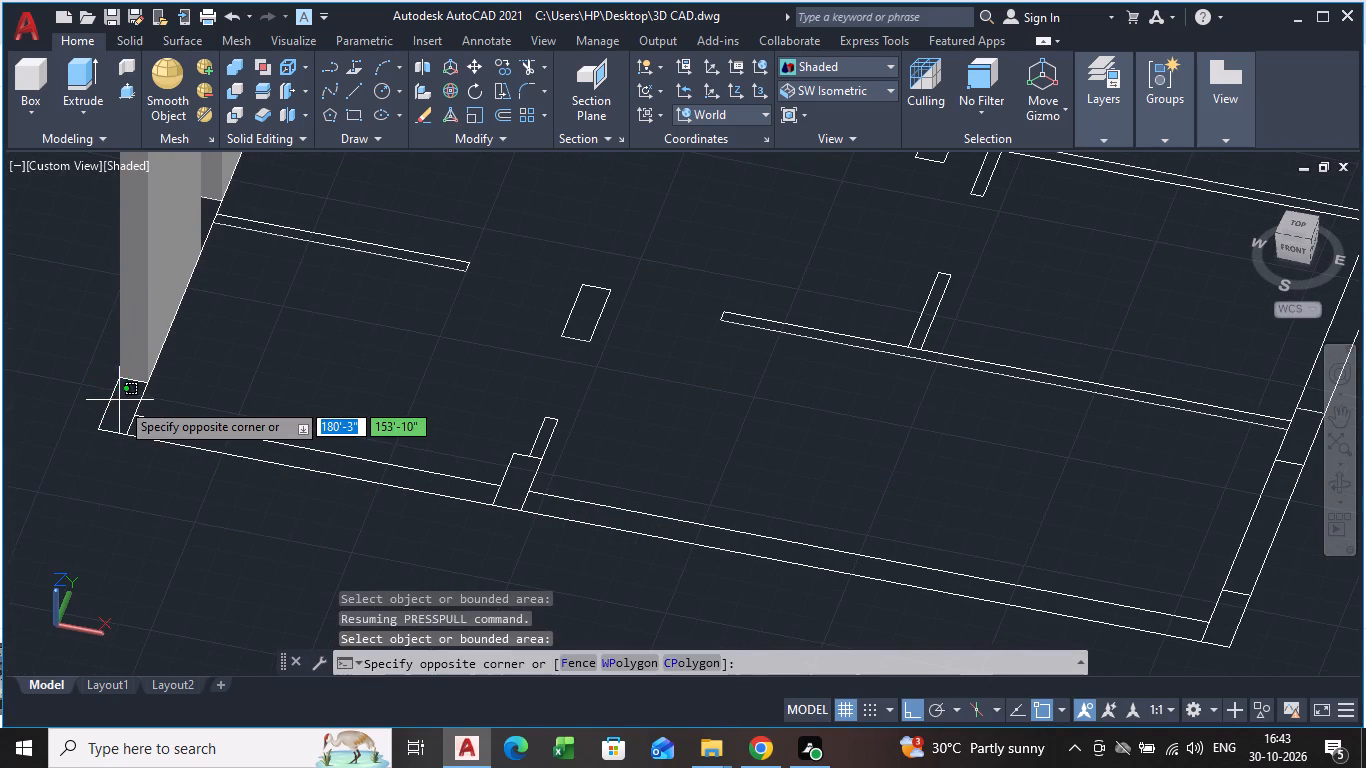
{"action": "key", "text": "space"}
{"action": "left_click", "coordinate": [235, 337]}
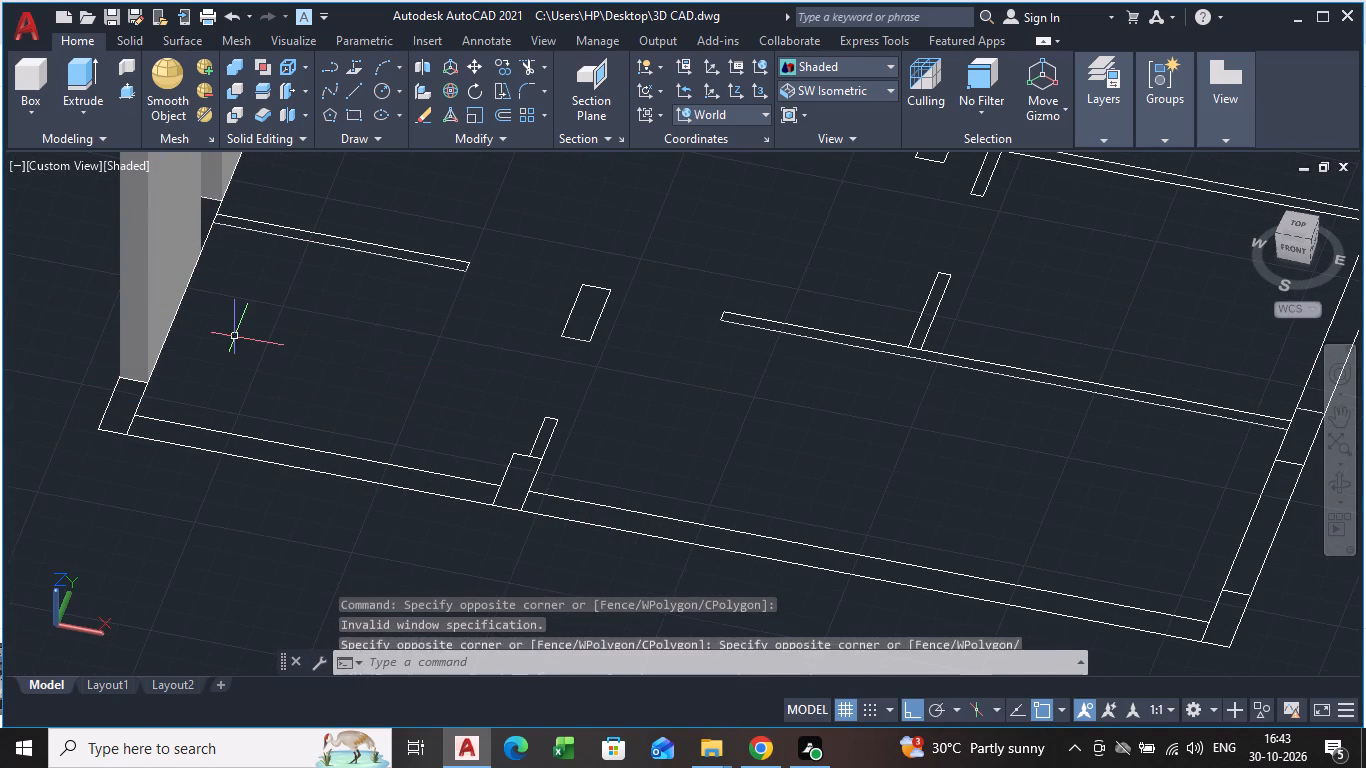
Presspull the corner column where the left-side and front outer walls meet to a height of 10'.
{"action": "left_click", "coordinate": [124, 89]}
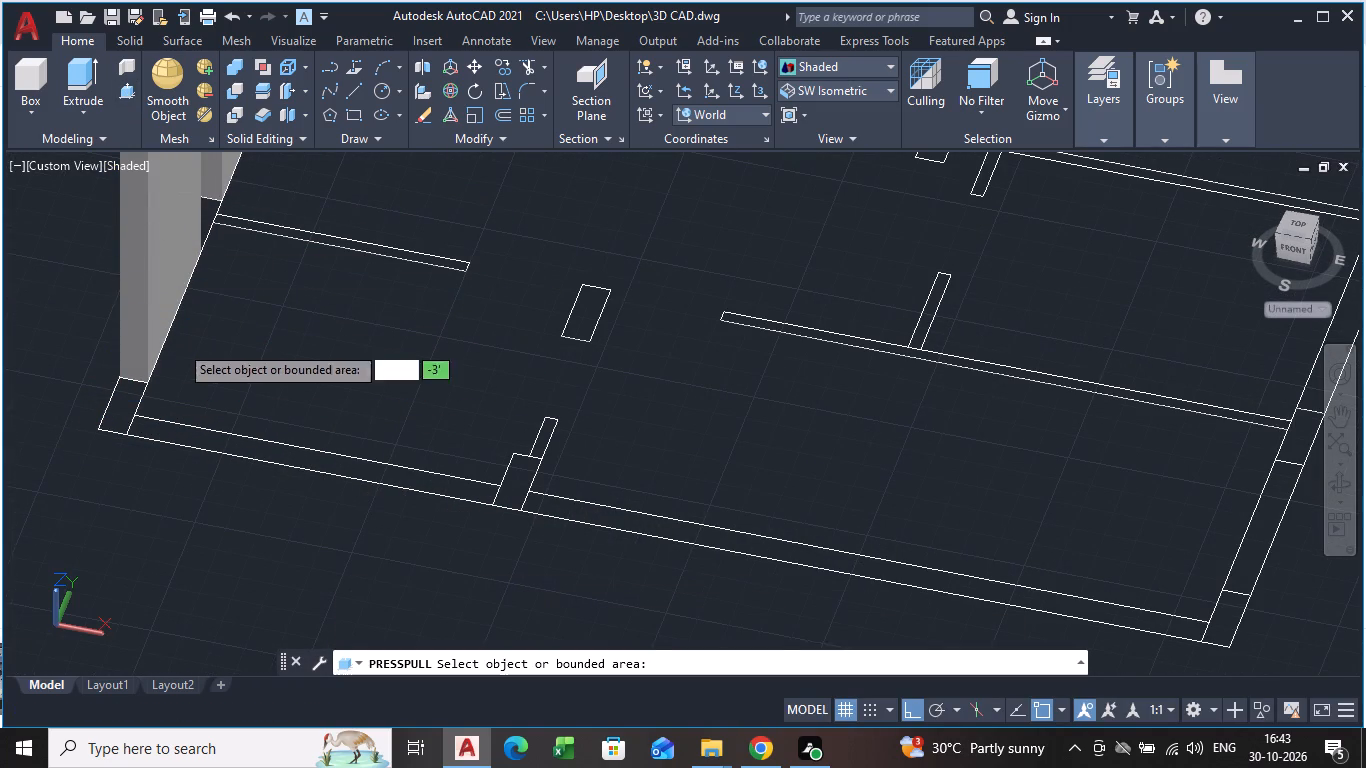
{"action": "left_click", "coordinate": [122, 412]}
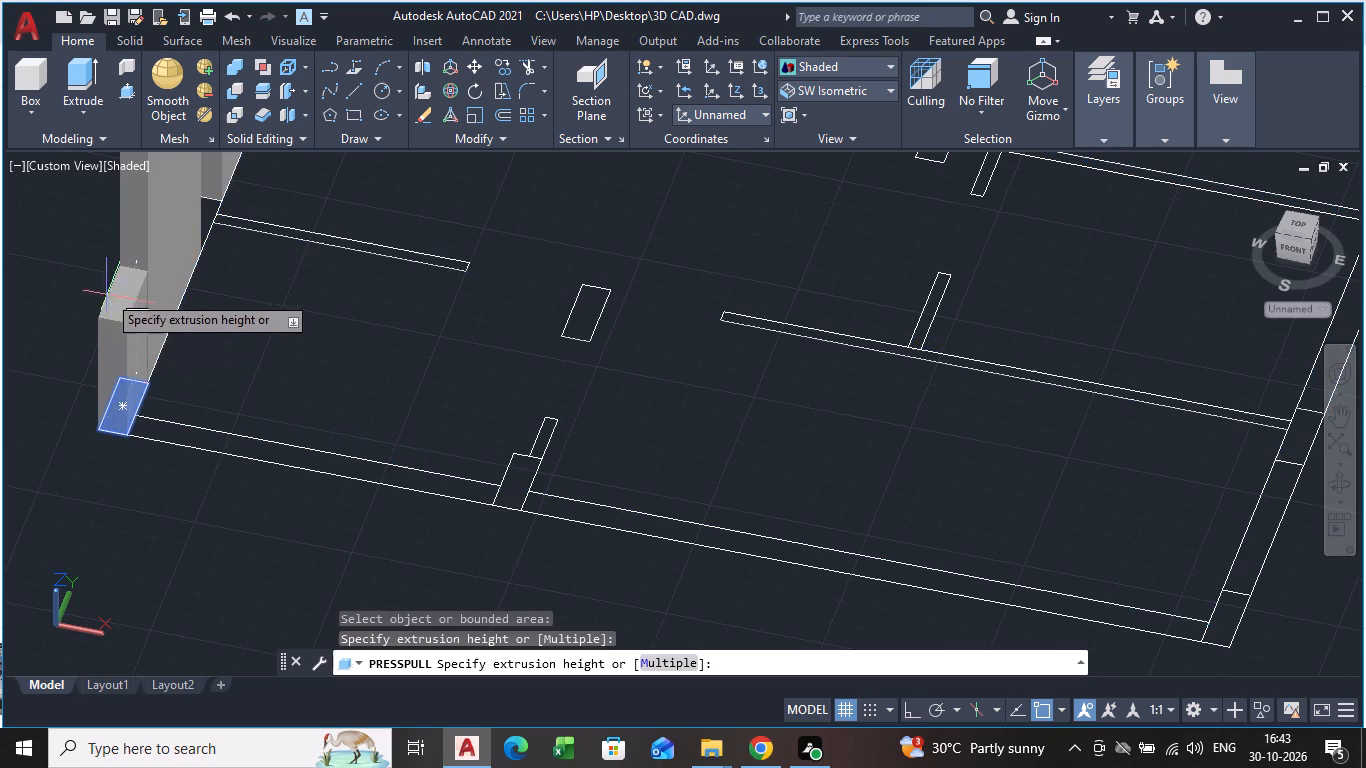
{"action": "scroll", "coordinate": [105, 293], "scroll_direction": "down", "scroll_amount": 3}
{"action": "middle_click_drag", "start_coordinate": [105, 293], "coordinate": [109, 306]}
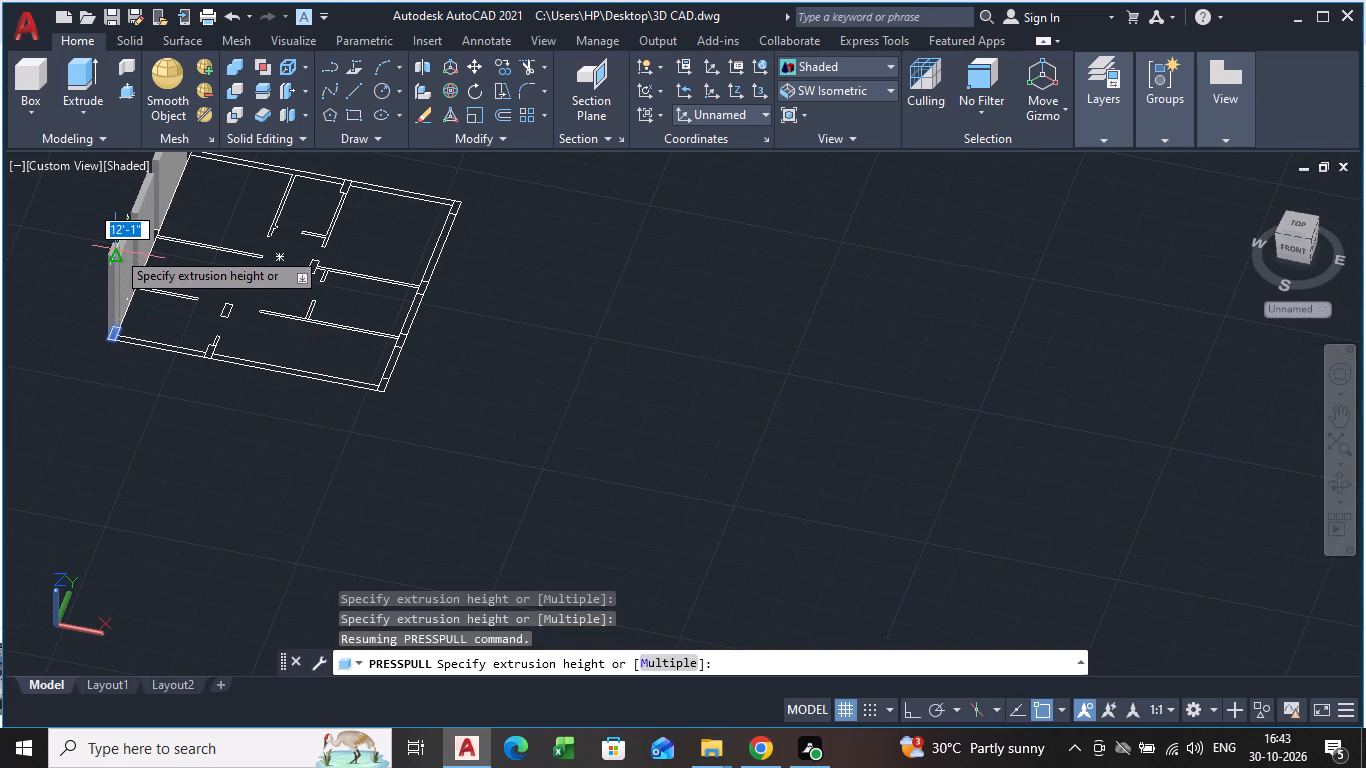
{"action": "scroll", "coordinate": [120, 249], "scroll_direction": "up", "scroll_amount": 4}
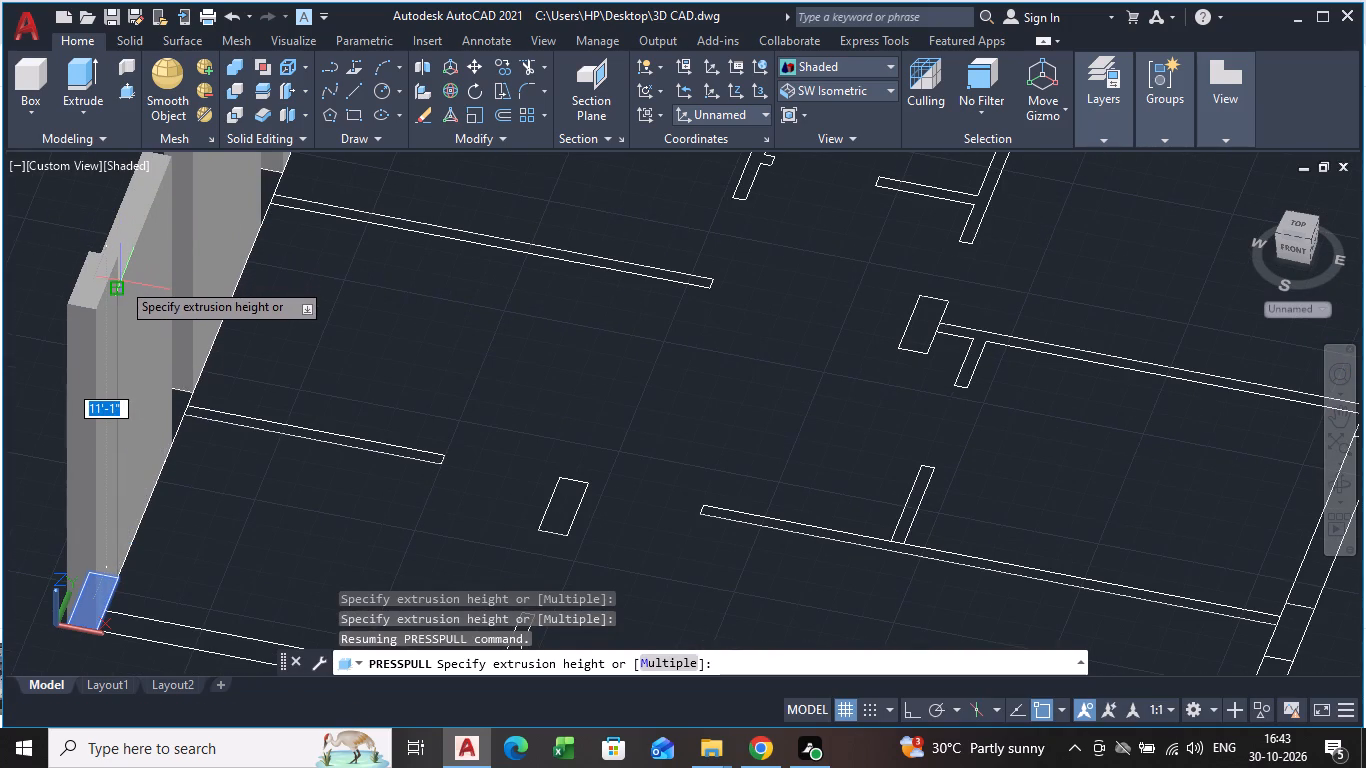
{"action": "type", "text": "10'"}
{"action": "key", "text": "Return"}
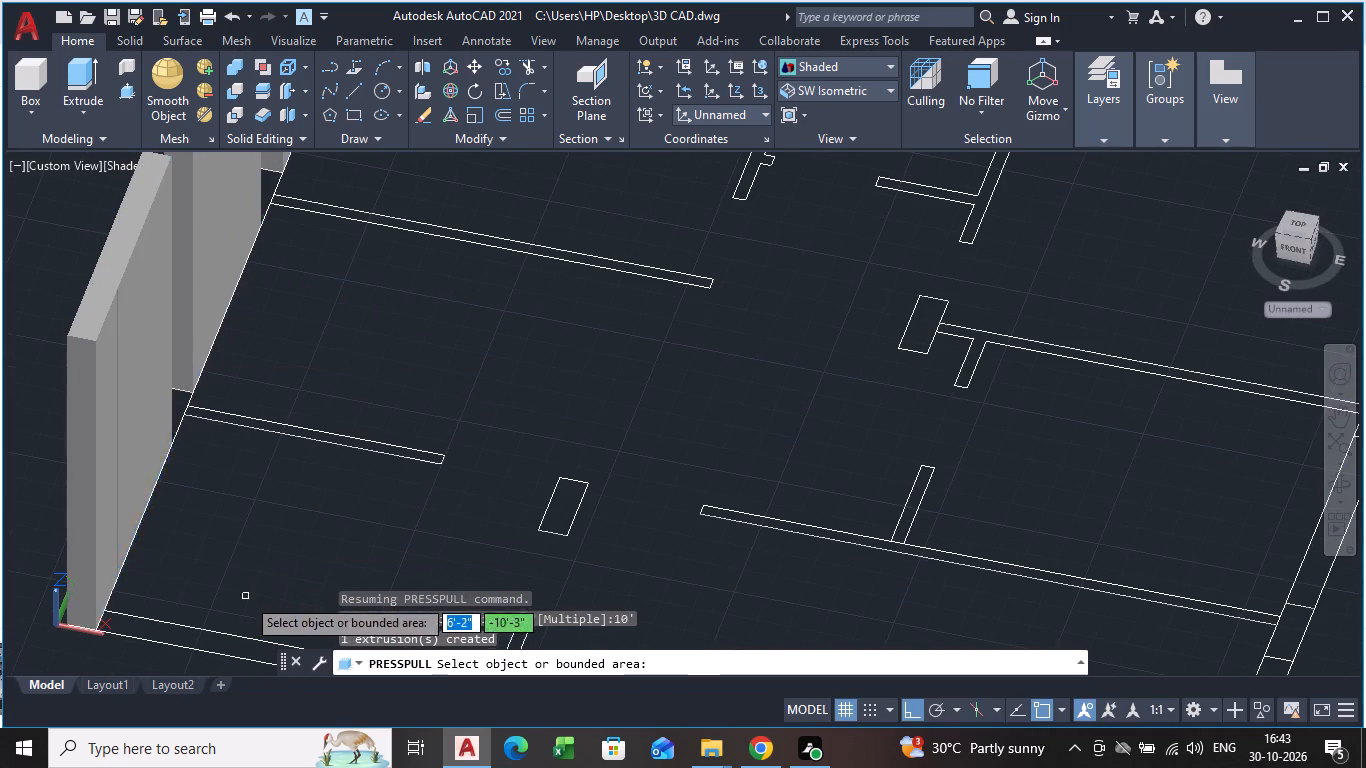
Presspull the front outer wall area between the left corner column and the middle column to a height of 10'.
{"action": "left_click_drag", "start_coordinate": [168, 637], "coordinate": [168, 628]}
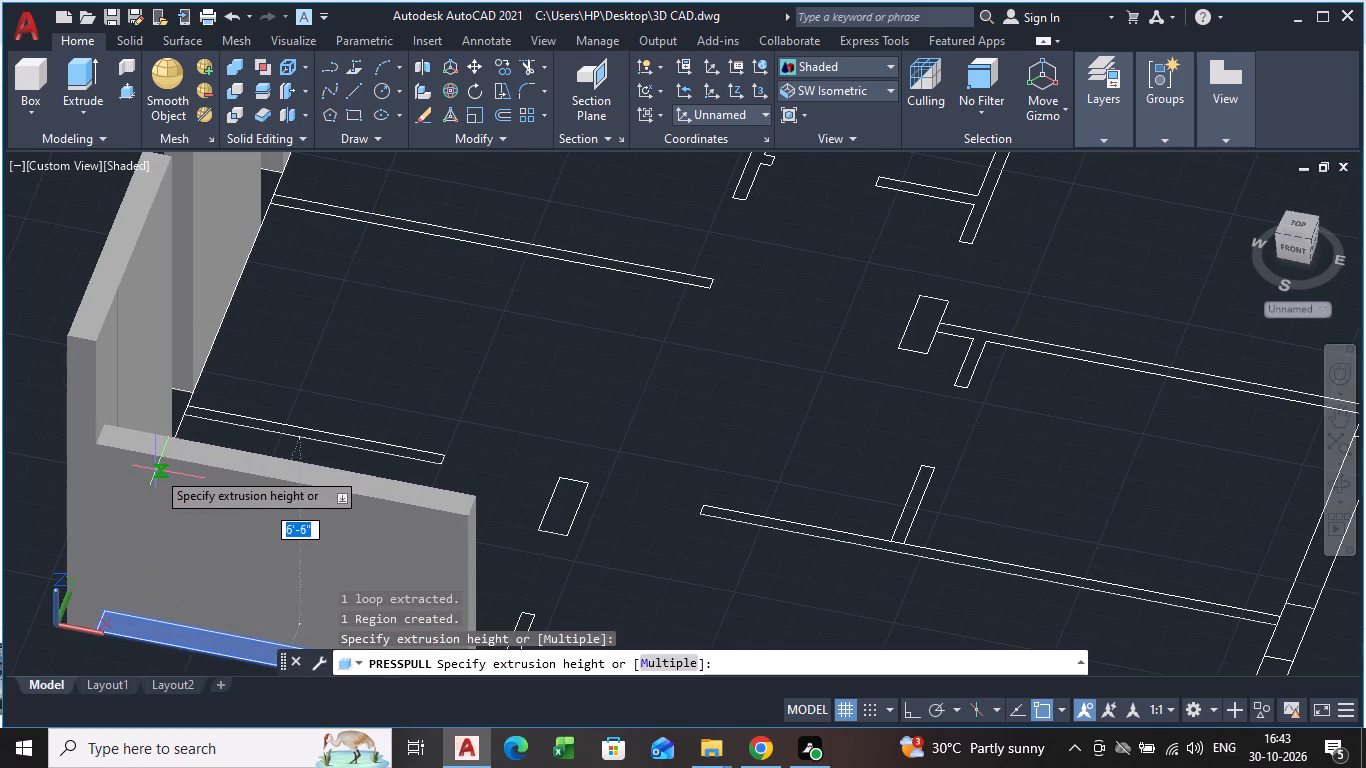
{"action": "key", "text": "1"}
{"action": "type", "text": "0'"}
{"action": "key", "text": "Return"}
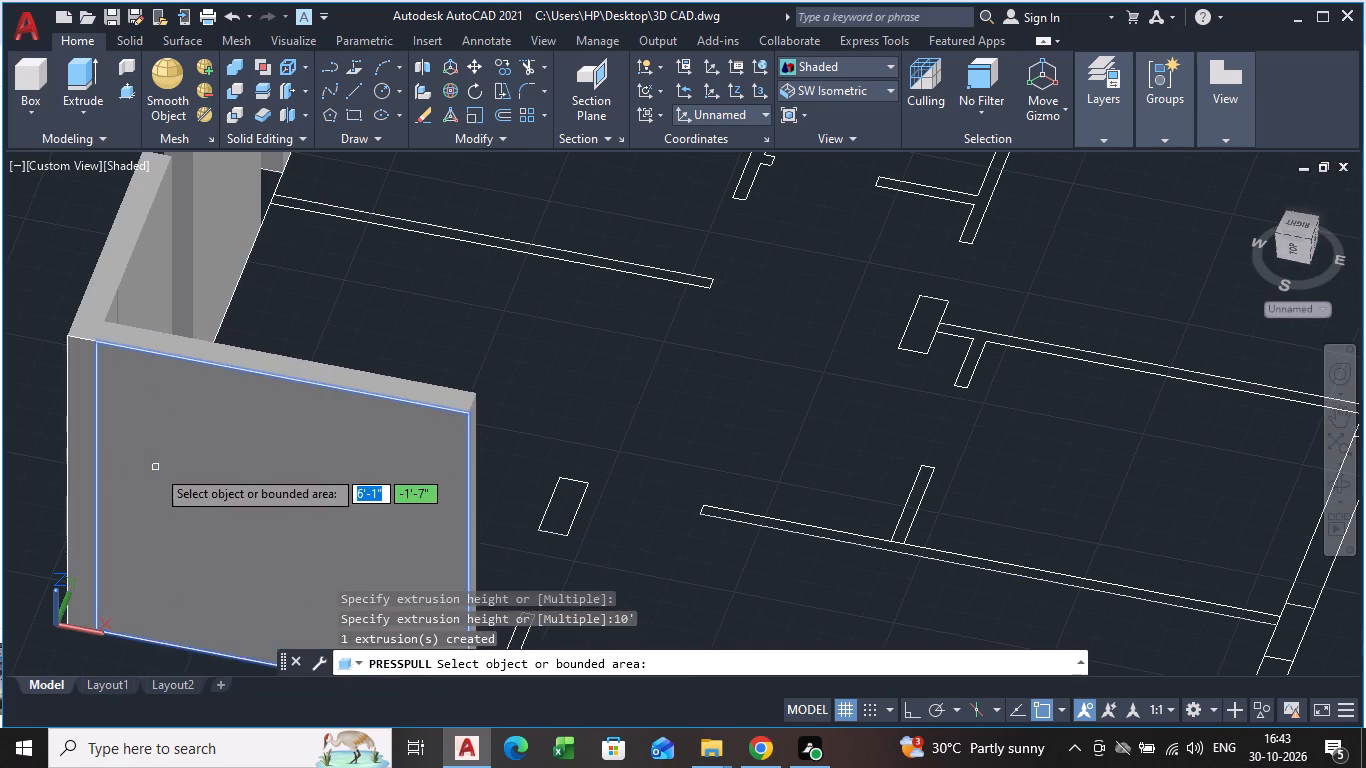
Presspull the middle column of the front outer wall to a height of 10'.
{"action": "scroll", "coordinate": [168, 467], "scroll_direction": "down", "scroll_amount": 3}
{"action": "middle_click_drag", "start_coordinate": [326, 494], "coordinate": [275, 423]}
{"action": "scroll", "coordinate": [283, 431], "scroll_direction": "down", "scroll_amount": 1}
{"action": "scroll", "coordinate": [219, 438], "scroll_direction": "up", "scroll_amount": 4}
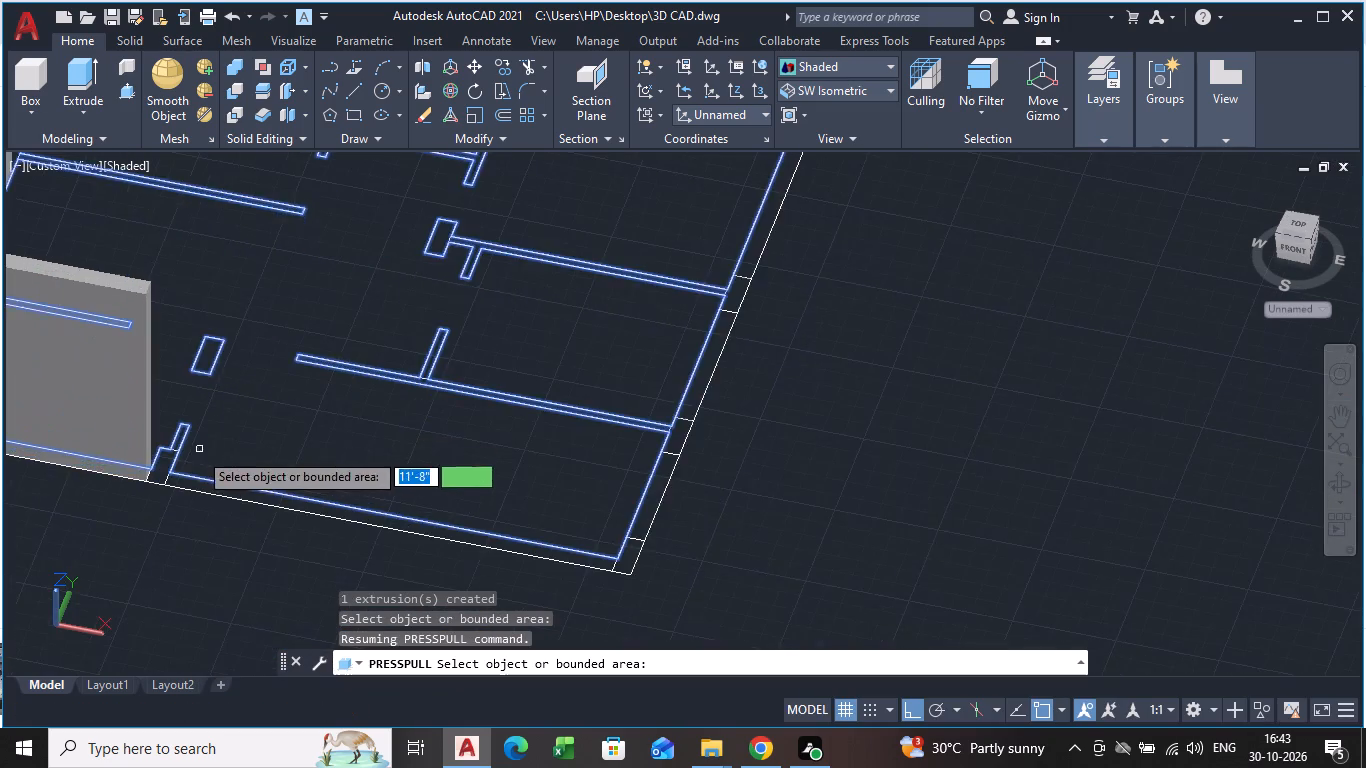
{"action": "scroll", "coordinate": [198, 451], "scroll_direction": "up", "scroll_amount": 2}
{"action": "left_click", "coordinate": [136, 485]}
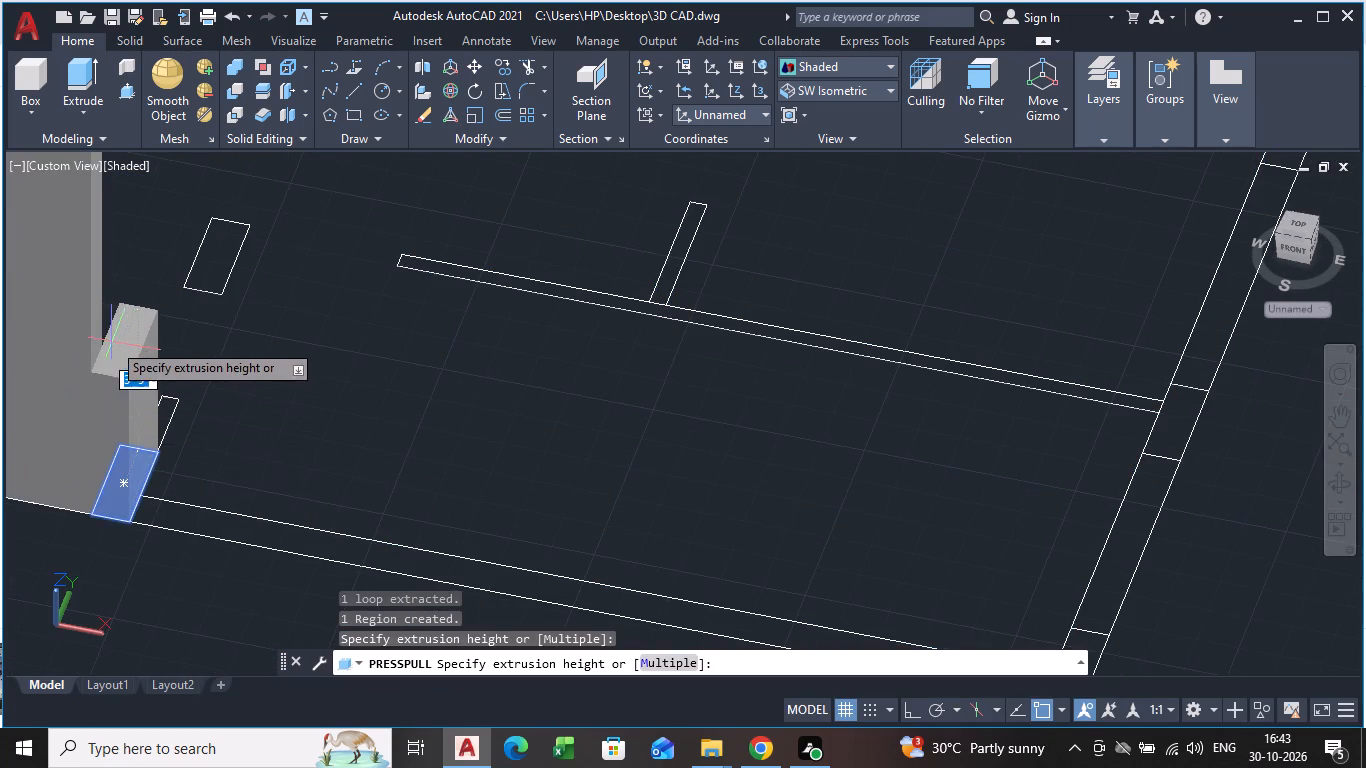
{"action": "type", "text": "10'"}
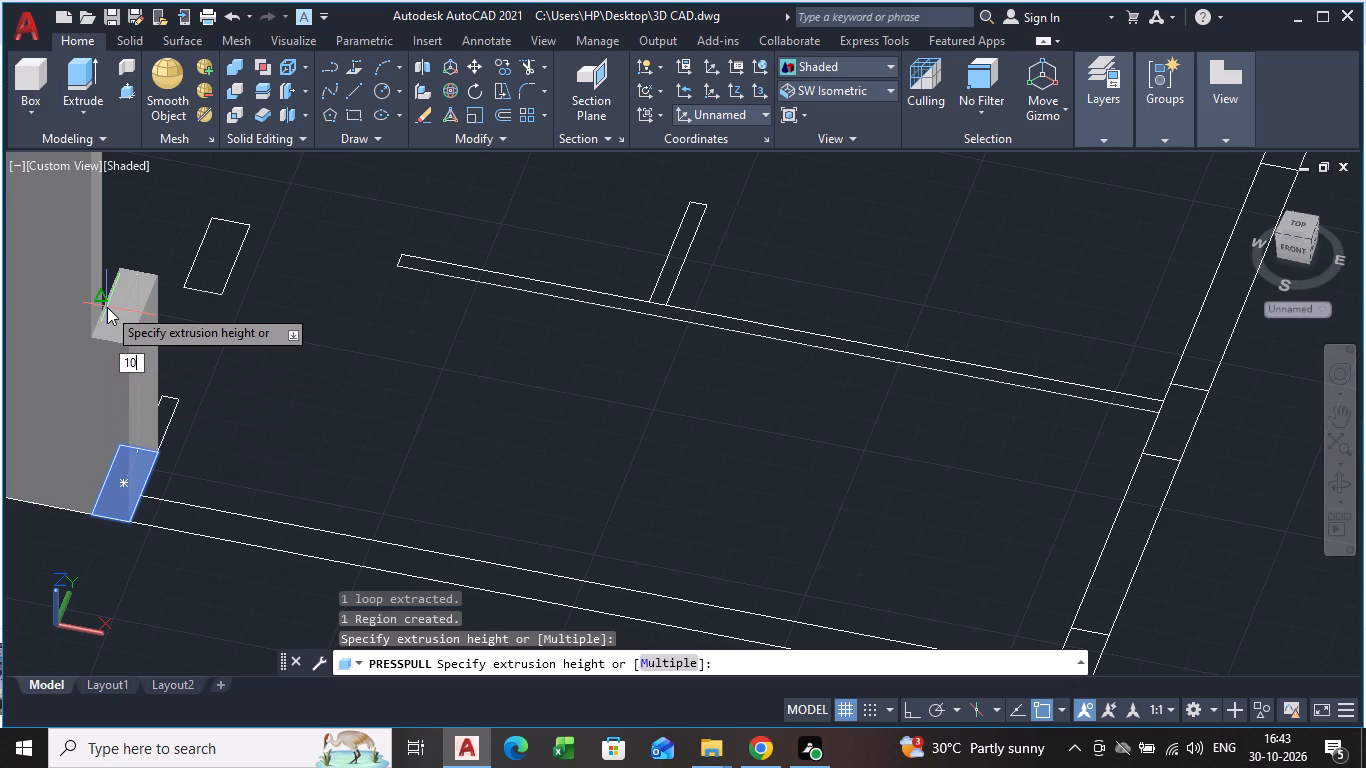
{"action": "key", "text": "Return"}
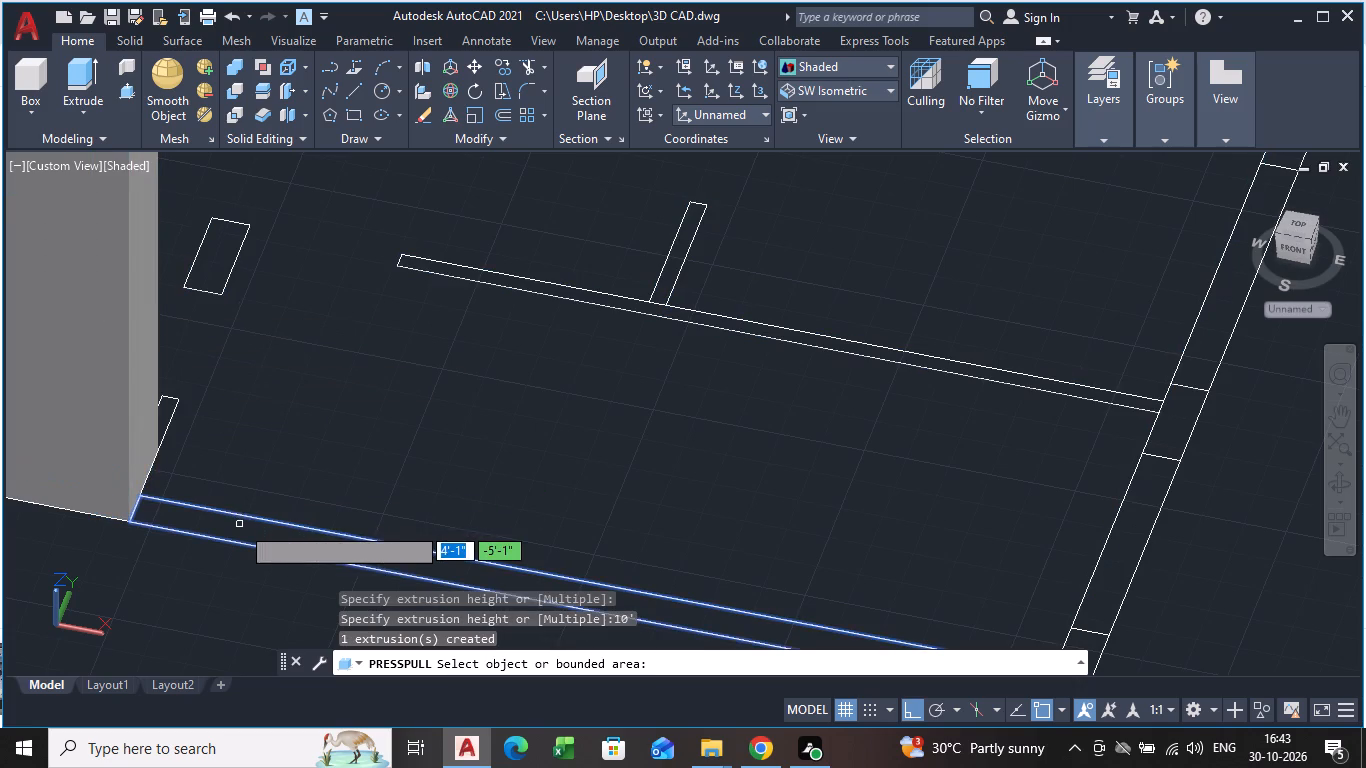
Presspull the front outer wall area between the middle column and the right corner column to a height of 10'.
{"action": "double_click", "coordinate": [240, 525]}
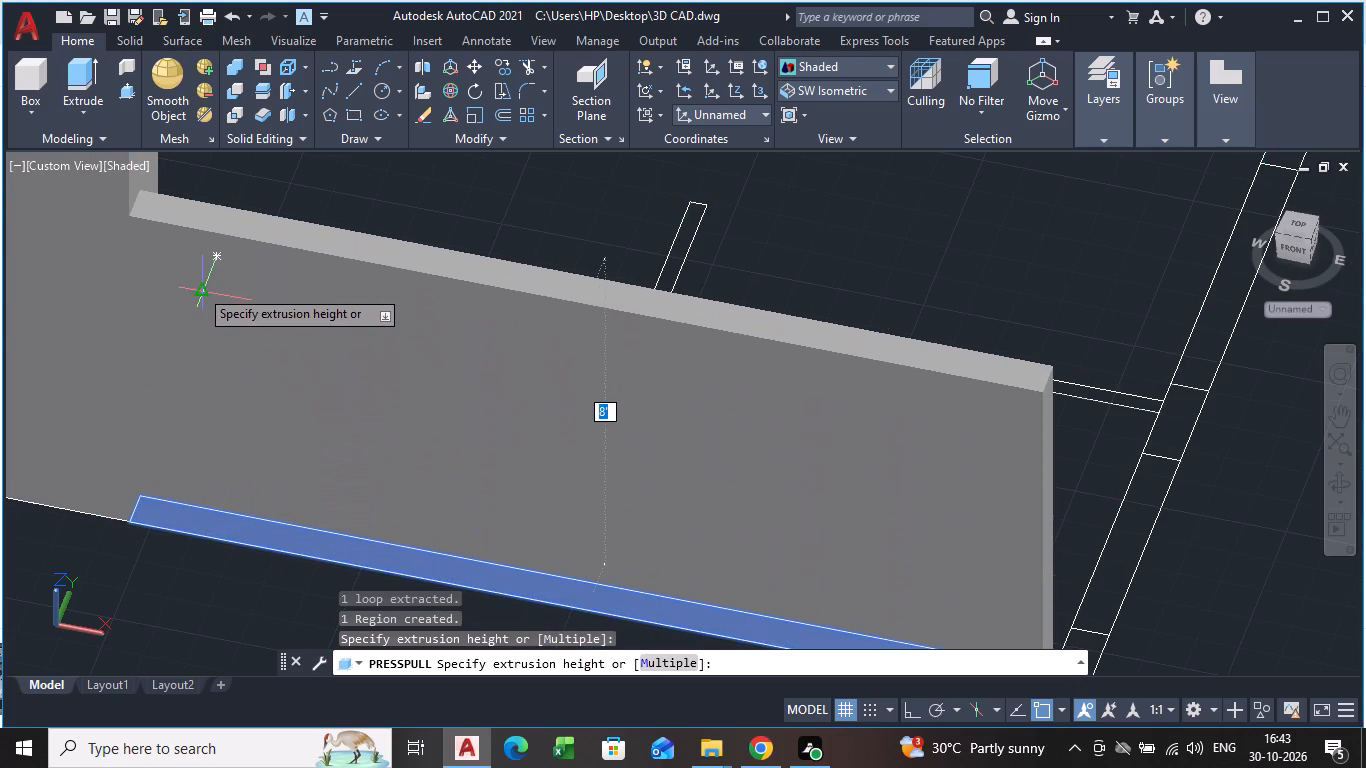
{"action": "type", "text": "10'"}
{"action": "key", "text": "Return"}
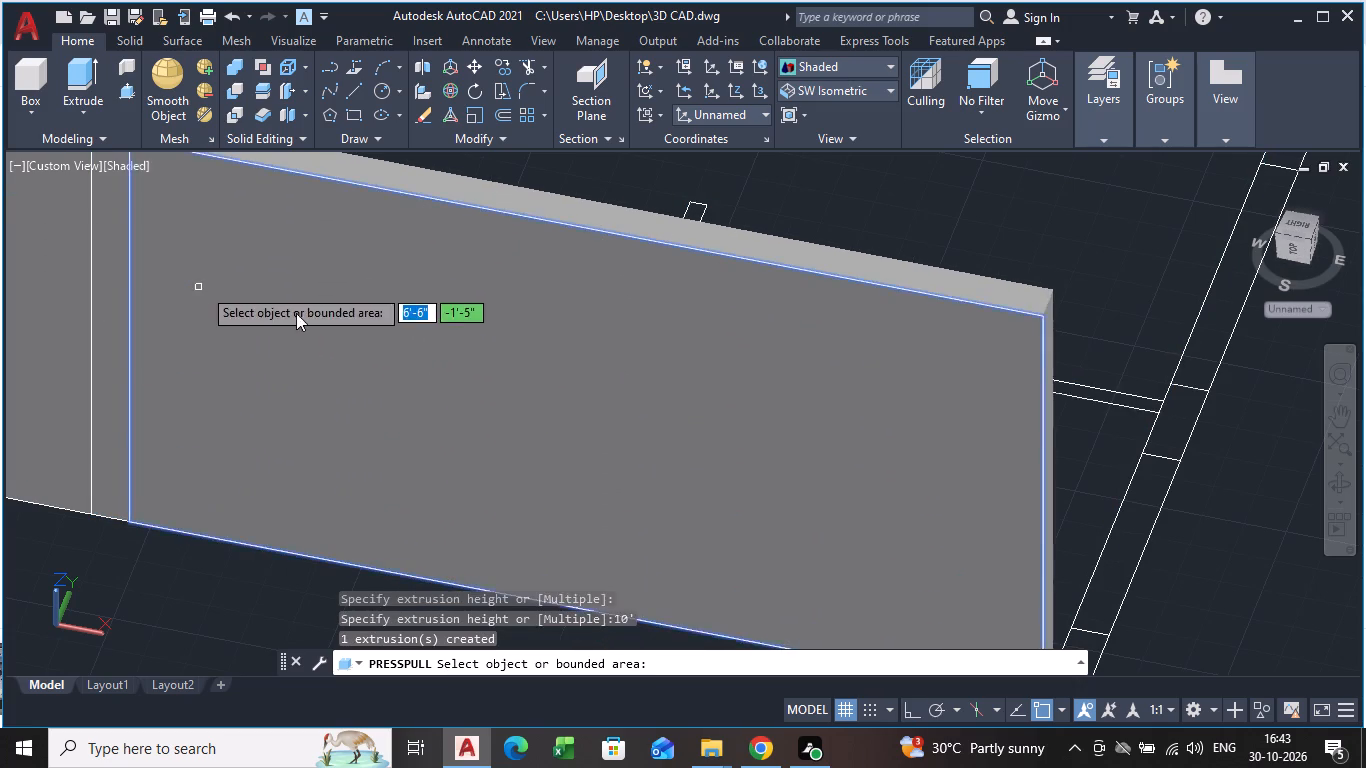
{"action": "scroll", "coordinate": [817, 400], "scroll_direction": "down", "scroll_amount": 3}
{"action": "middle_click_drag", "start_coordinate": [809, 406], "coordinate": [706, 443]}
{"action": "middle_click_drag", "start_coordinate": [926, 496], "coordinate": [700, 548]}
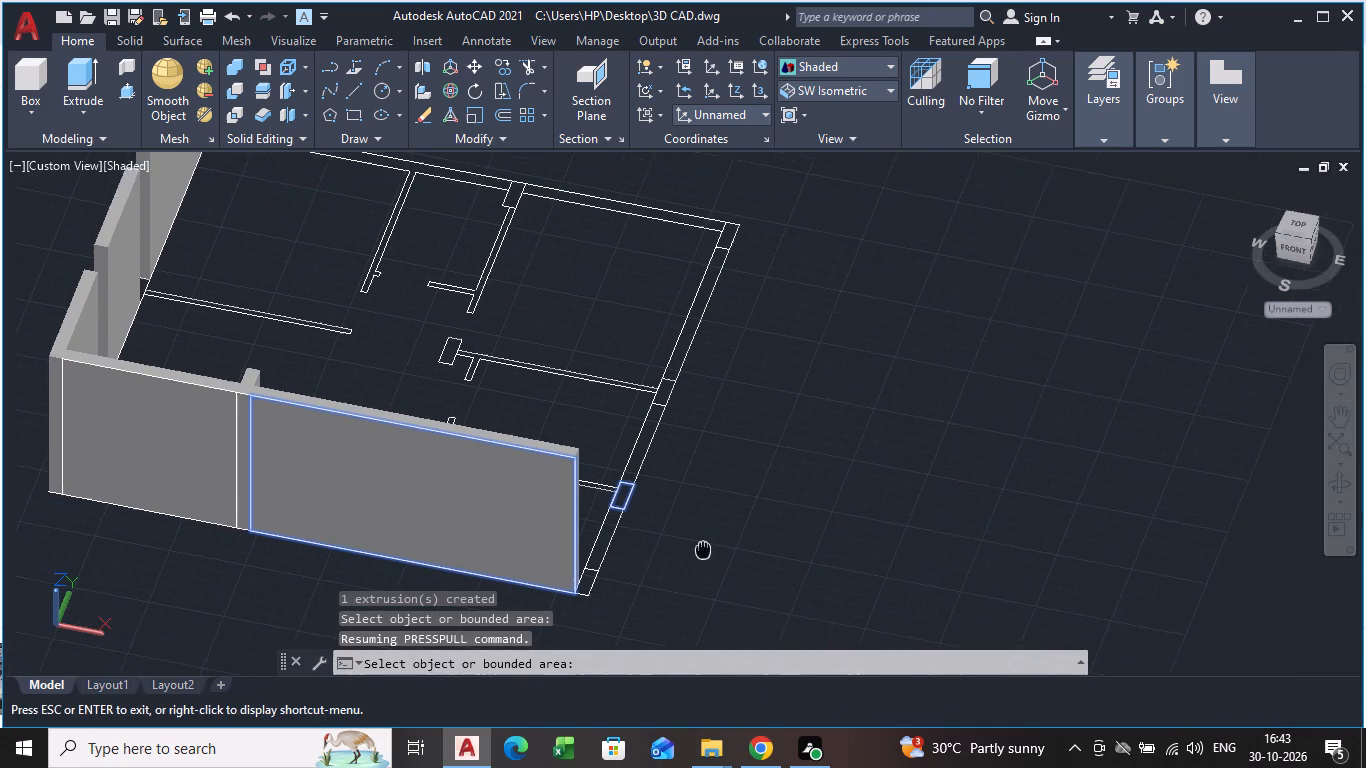
Presspull the corner column where the front and right-side outer walls meet up to the height of the adjoining front wall.
{"action": "middle_click_drag", "start_coordinate": [700, 548], "coordinate": [718, 503]}
{"action": "scroll", "coordinate": [609, 537], "scroll_direction": "up", "scroll_amount": 2}
{"action": "left_click", "coordinate": [586, 550]}
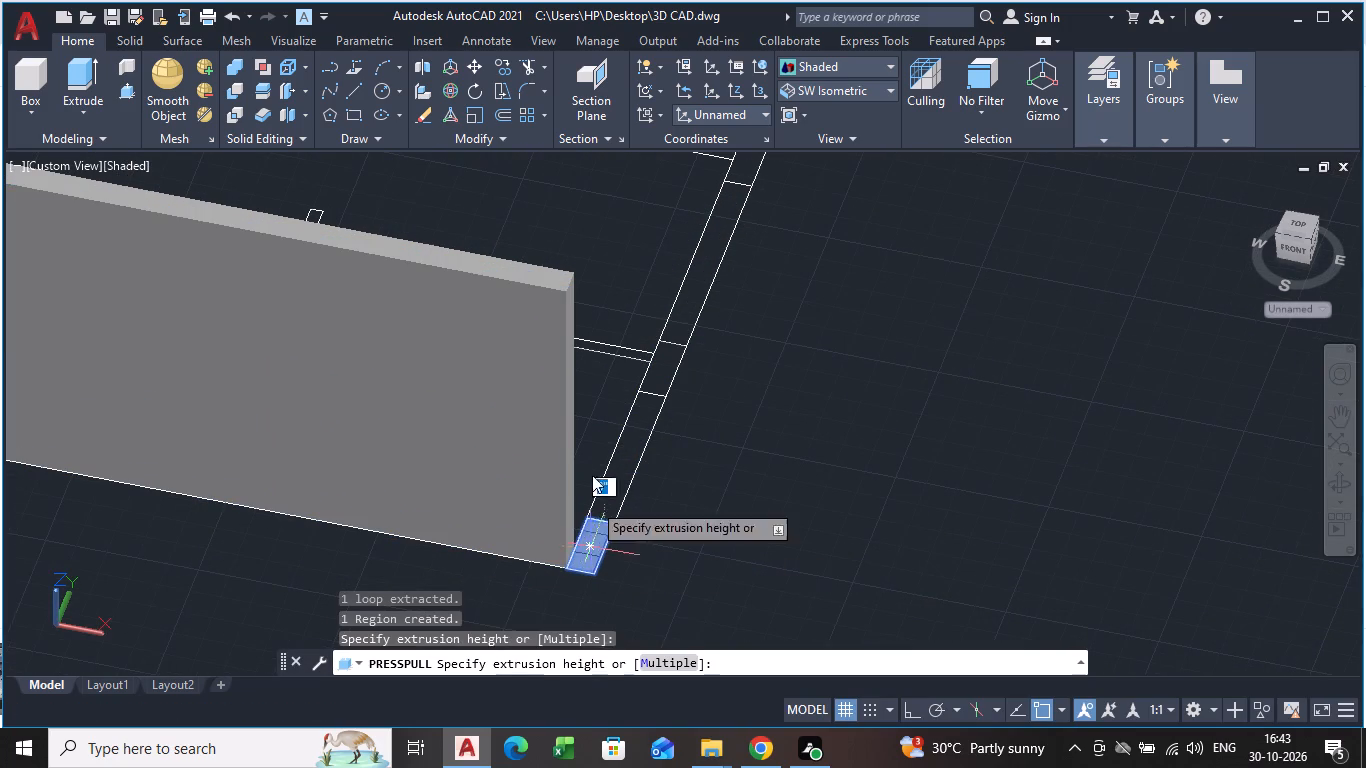
{"action": "left_click", "coordinate": [488, 276]}
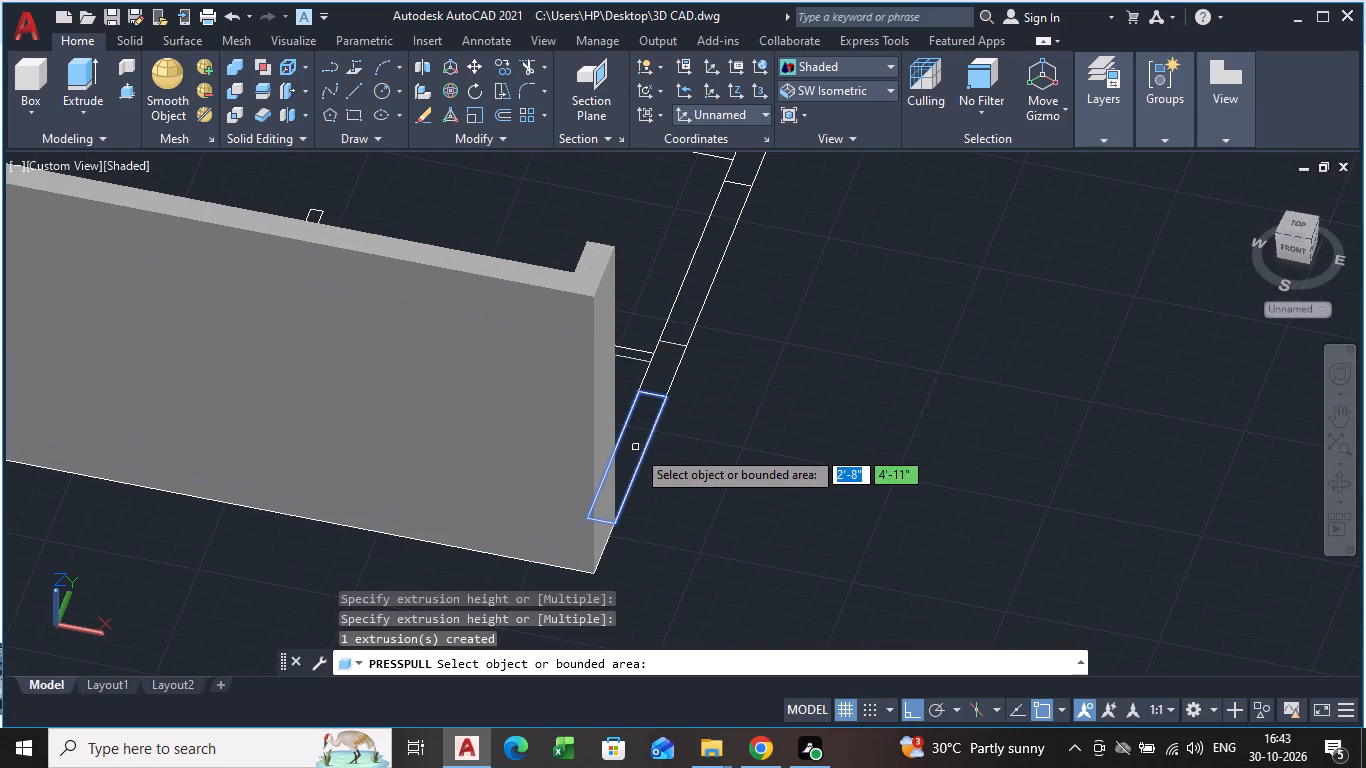
Presspull the right-side outer wall area between the front corner column and the first intermediate column to a height of 10'.
{"action": "left_click", "coordinate": [645, 448]}
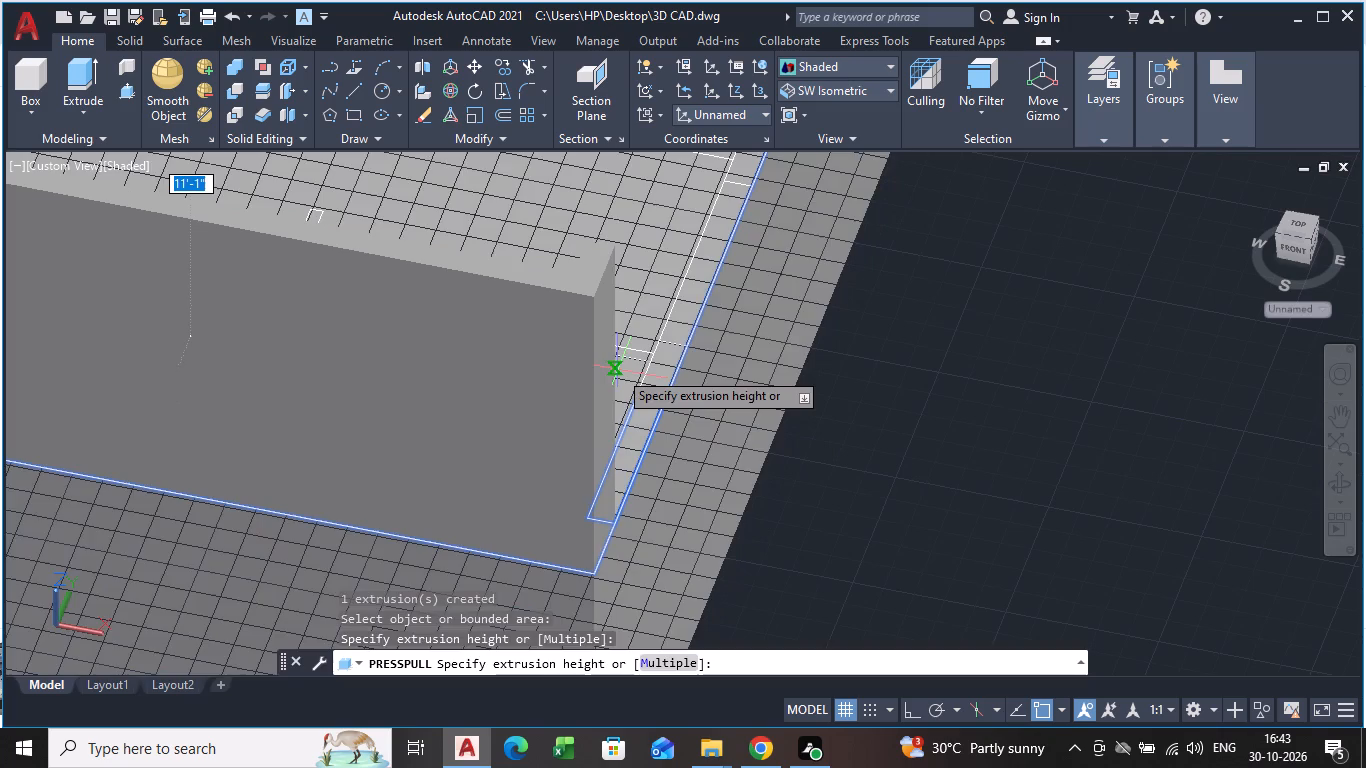
{"action": "key", "text": "Escape"}
{"action": "middle_click_drag", "start_coordinate": [636, 449], "coordinate": [622, 471]}
{"action": "scroll", "coordinate": [635, 454], "scroll_direction": "down", "scroll_amount": 1}
{"action": "middle_click_drag", "start_coordinate": [621, 466], "coordinate": [630, 446]}
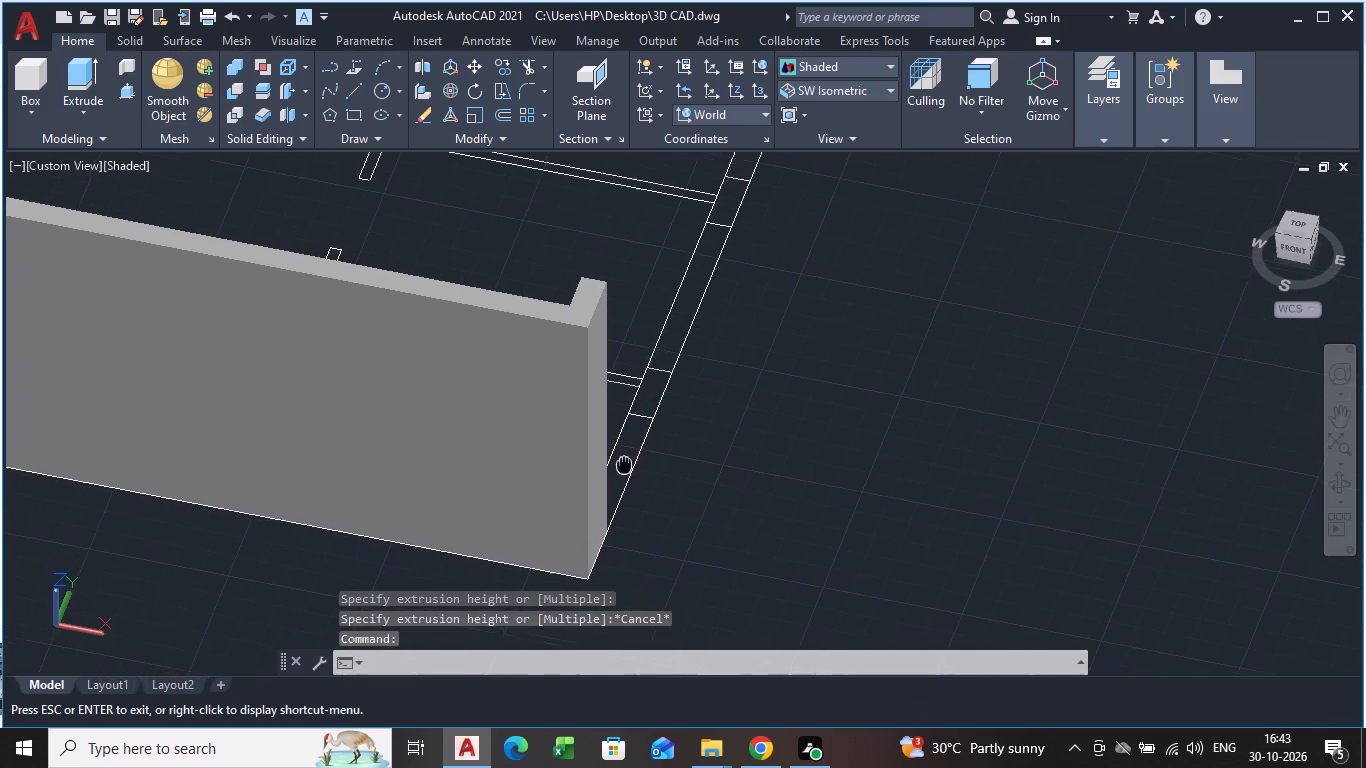
{"action": "middle_click_drag", "start_coordinate": [630, 446], "coordinate": [647, 418]}
{"action": "middle_click_drag", "start_coordinate": [654, 462], "coordinate": [392, 445], "text": "shift"}
{"action": "scroll", "coordinate": [344, 468], "scroll_direction": "down", "scroll_amount": 1, "text": "shift"}
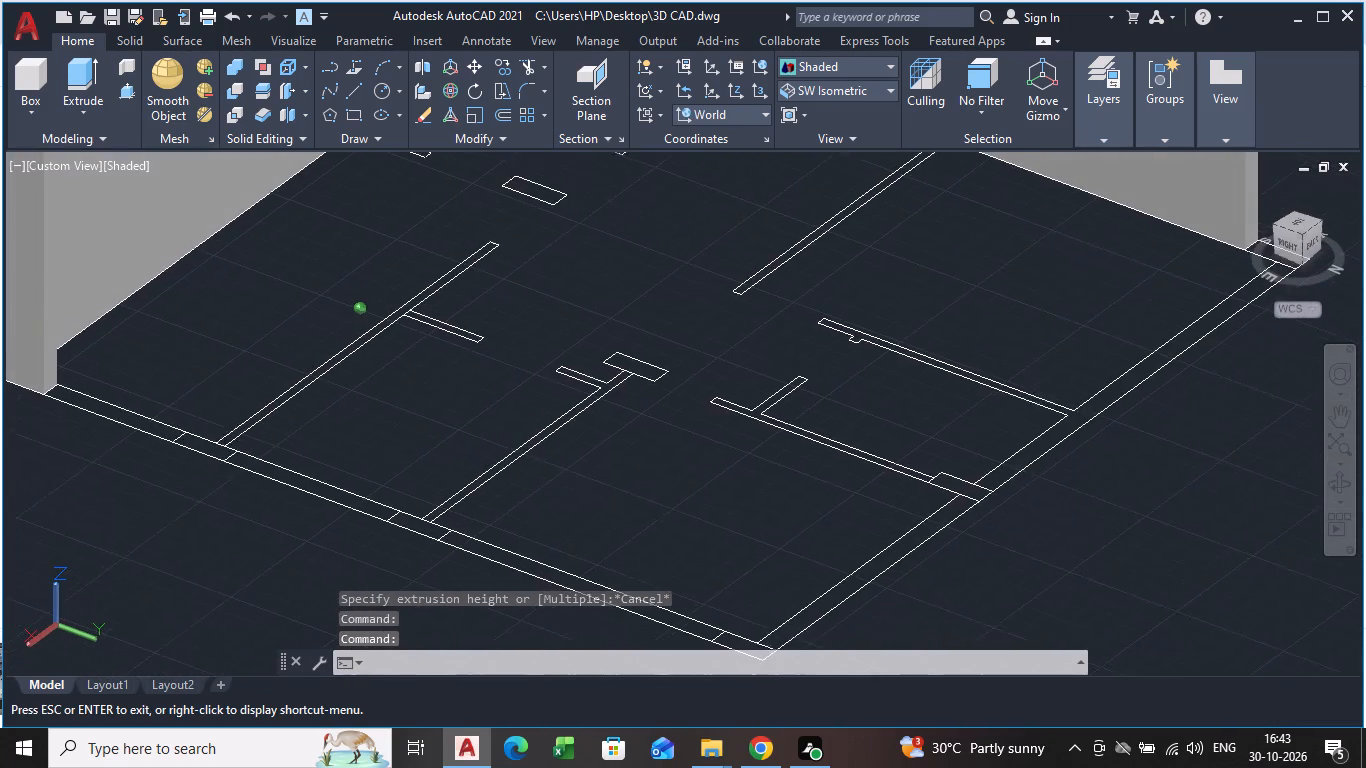
{"action": "middle_click_drag", "start_coordinate": [392, 445], "coordinate": [395, 445], "text": "shift"}
{"action": "scroll", "coordinate": [166, 416], "scroll_direction": "down", "scroll_amount": 1}
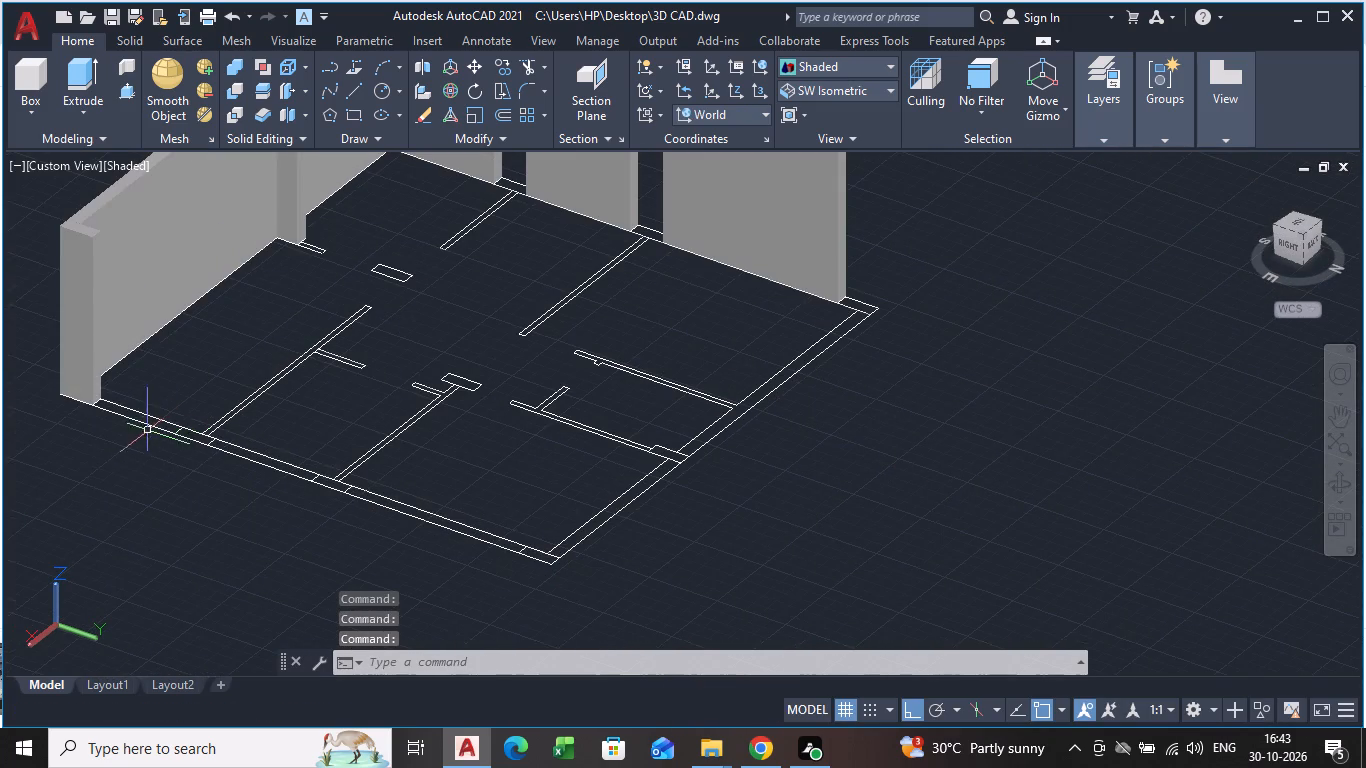
{"action": "scroll", "coordinate": [140, 411], "scroll_direction": "up", "scroll_amount": 2}
{"action": "key", "text": "space"}
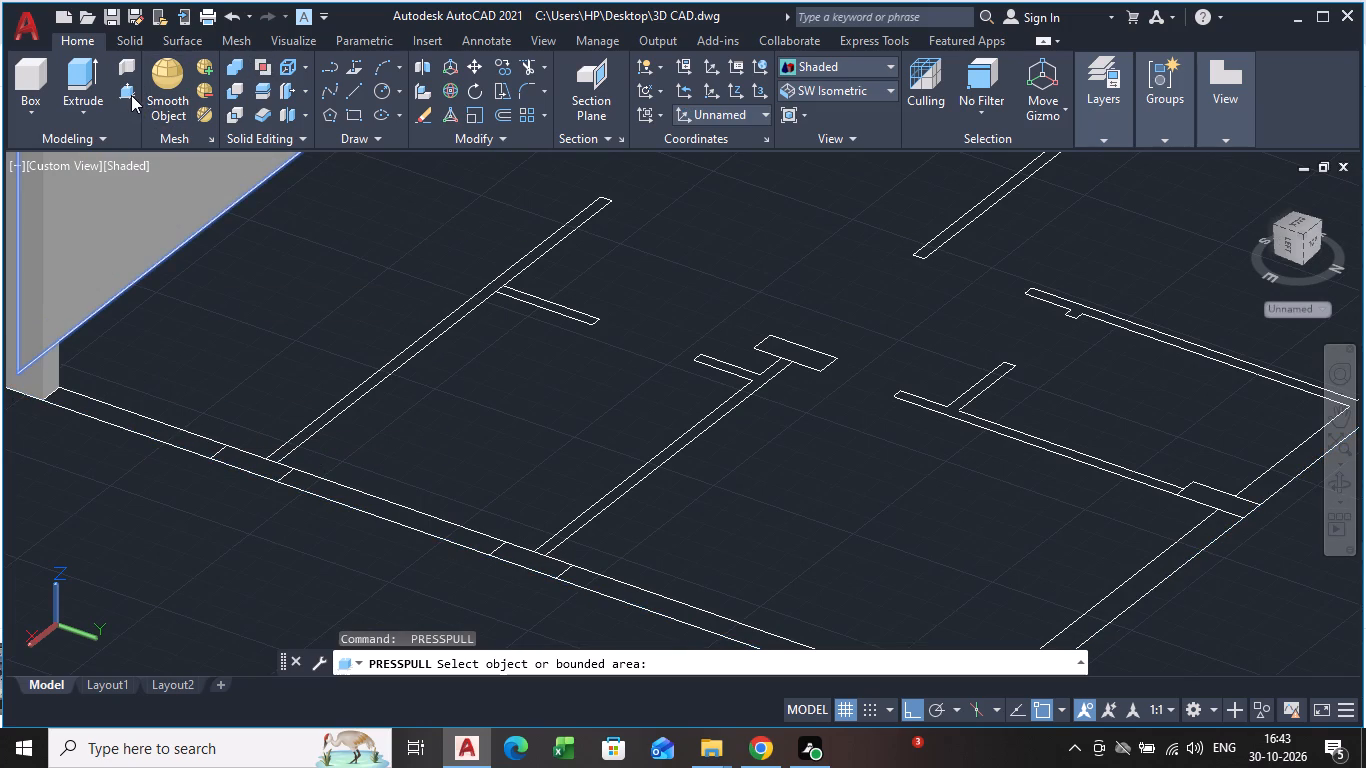
{"action": "left_click", "coordinate": [131, 95]}
{"action": "left_click", "coordinate": [138, 427]}
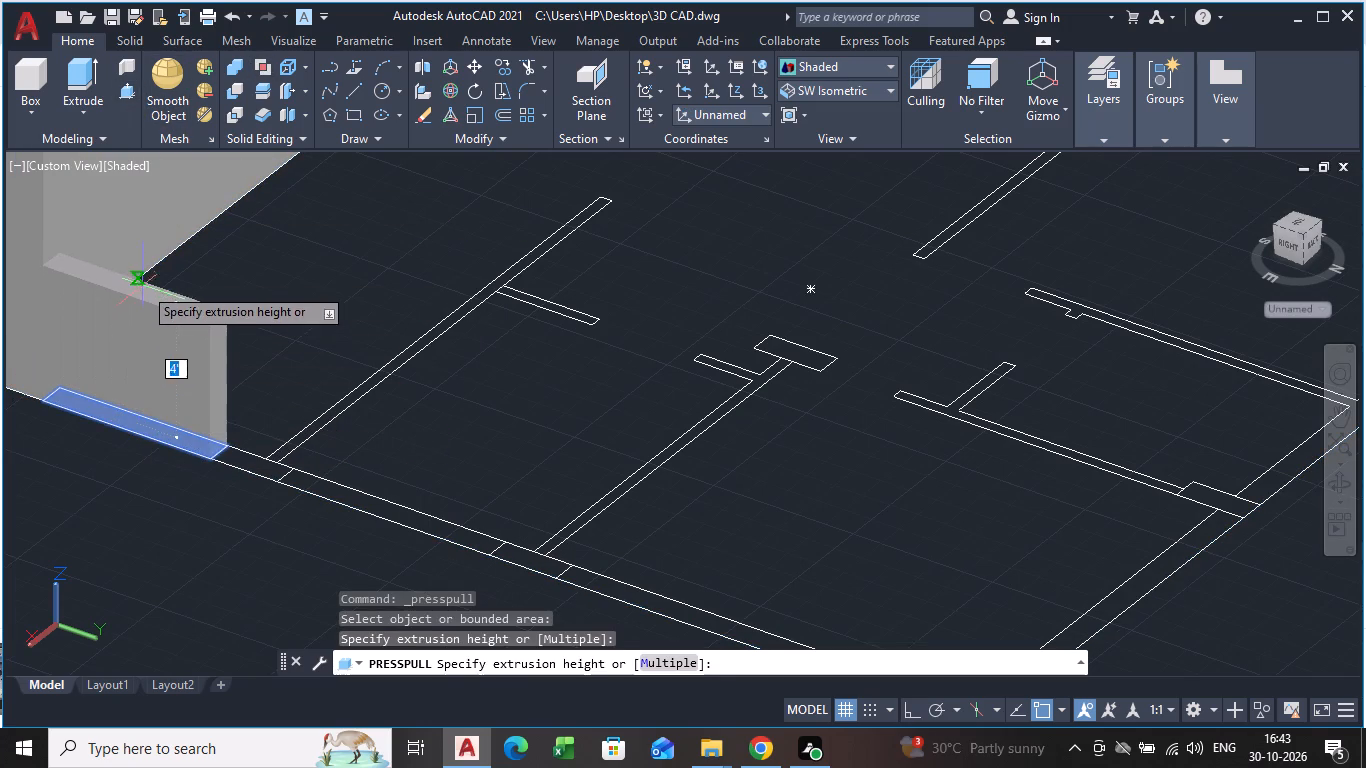
{"action": "key", "text": "1"}
{"action": "key", "text": "0"}
{"action": "key", "text": "apostrophe"}
{"action": "key", "text": "Return"}
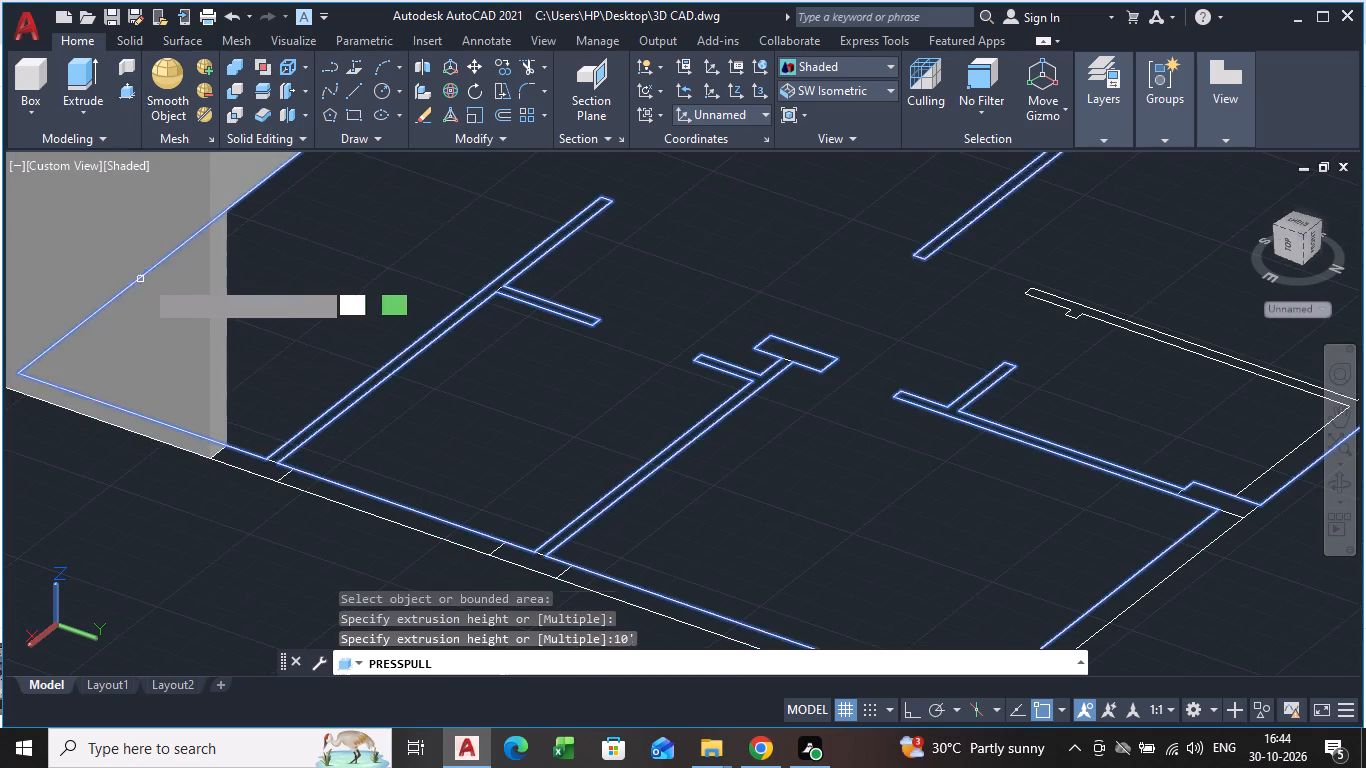
Presspull the first intermediate column of the right-side outer wall to a height of 10'.
{"action": "left_click", "coordinate": [252, 458]}
{"action": "type", "text": "10'"}
{"action": "key", "text": "Return"}
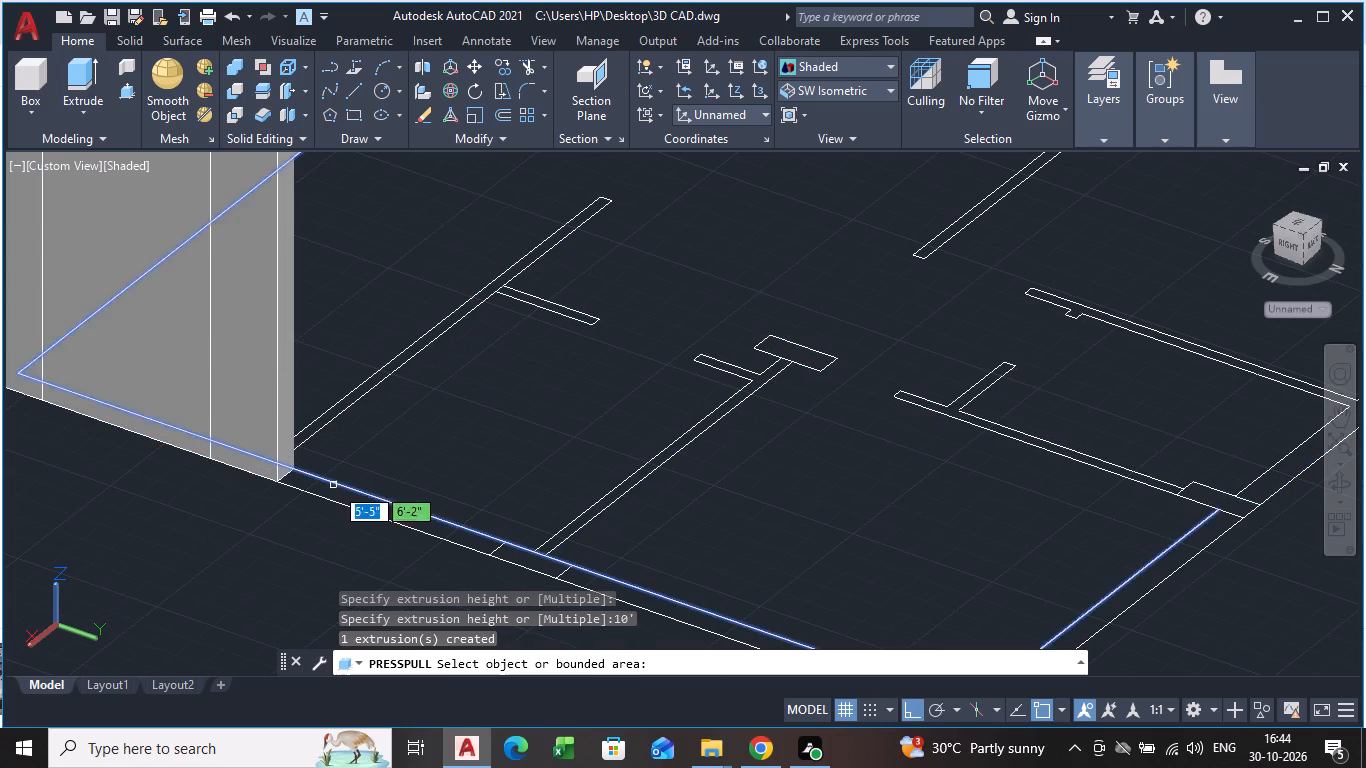
Presspull the right-side outer wall area between the first and second intermediate columns to a height of 10'.
{"action": "left_click", "coordinate": [334, 490]}
{"action": "type", "text": "10"}
{"action": "key", "text": "apostrophe"}
{"action": "key", "text": "Return"}
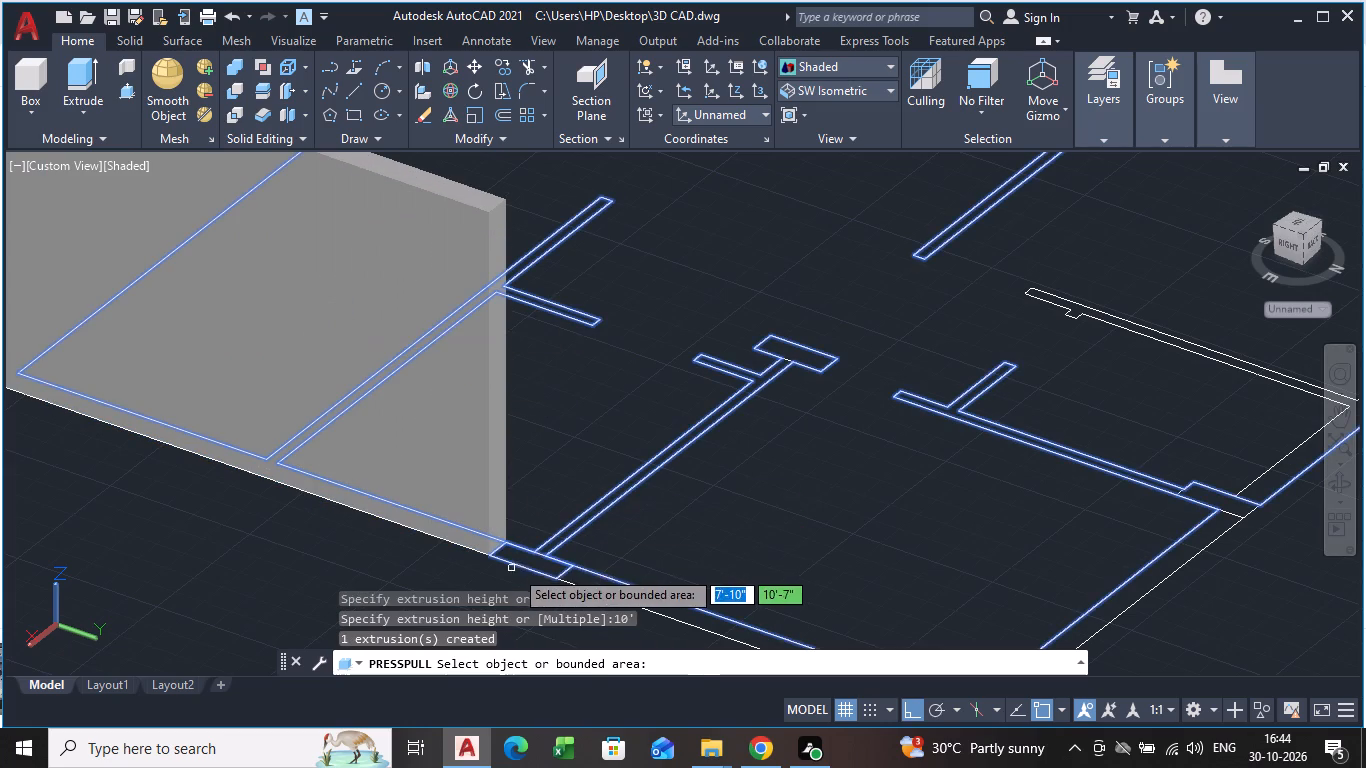
Presspull the second intermediate column of the right-side outer wall to a height of 10'.
{"action": "left_click", "coordinate": [526, 559]}
{"action": "type", "text": "10"}
{"action": "key", "text": "apostrophe"}
{"action": "key", "text": "Return"}
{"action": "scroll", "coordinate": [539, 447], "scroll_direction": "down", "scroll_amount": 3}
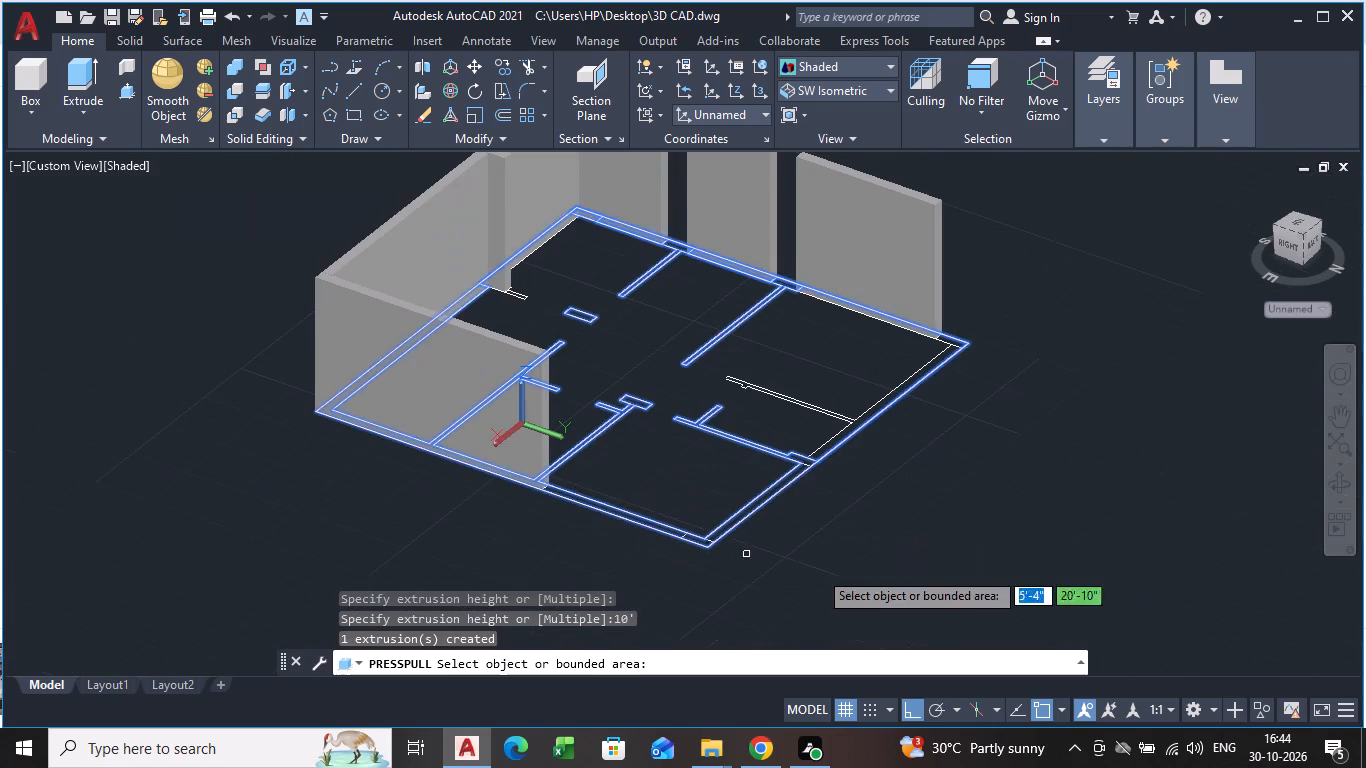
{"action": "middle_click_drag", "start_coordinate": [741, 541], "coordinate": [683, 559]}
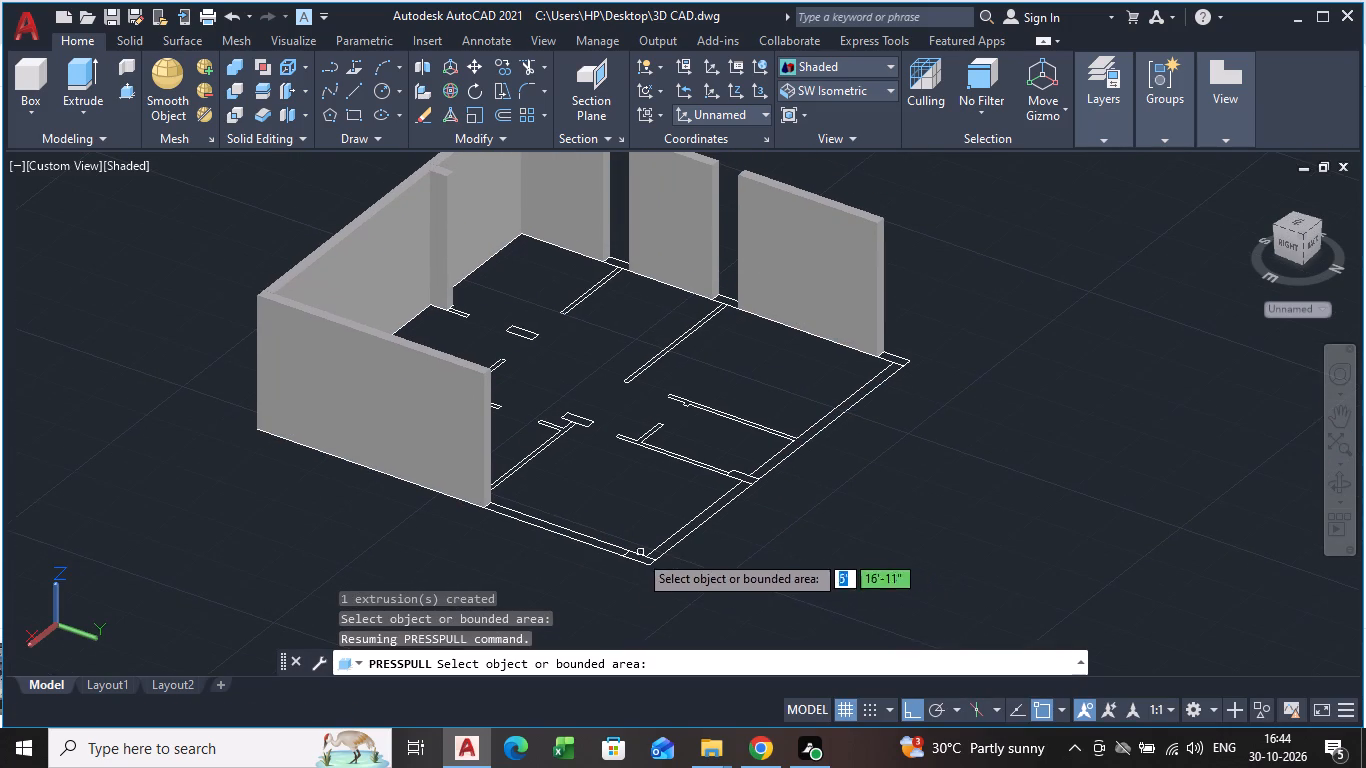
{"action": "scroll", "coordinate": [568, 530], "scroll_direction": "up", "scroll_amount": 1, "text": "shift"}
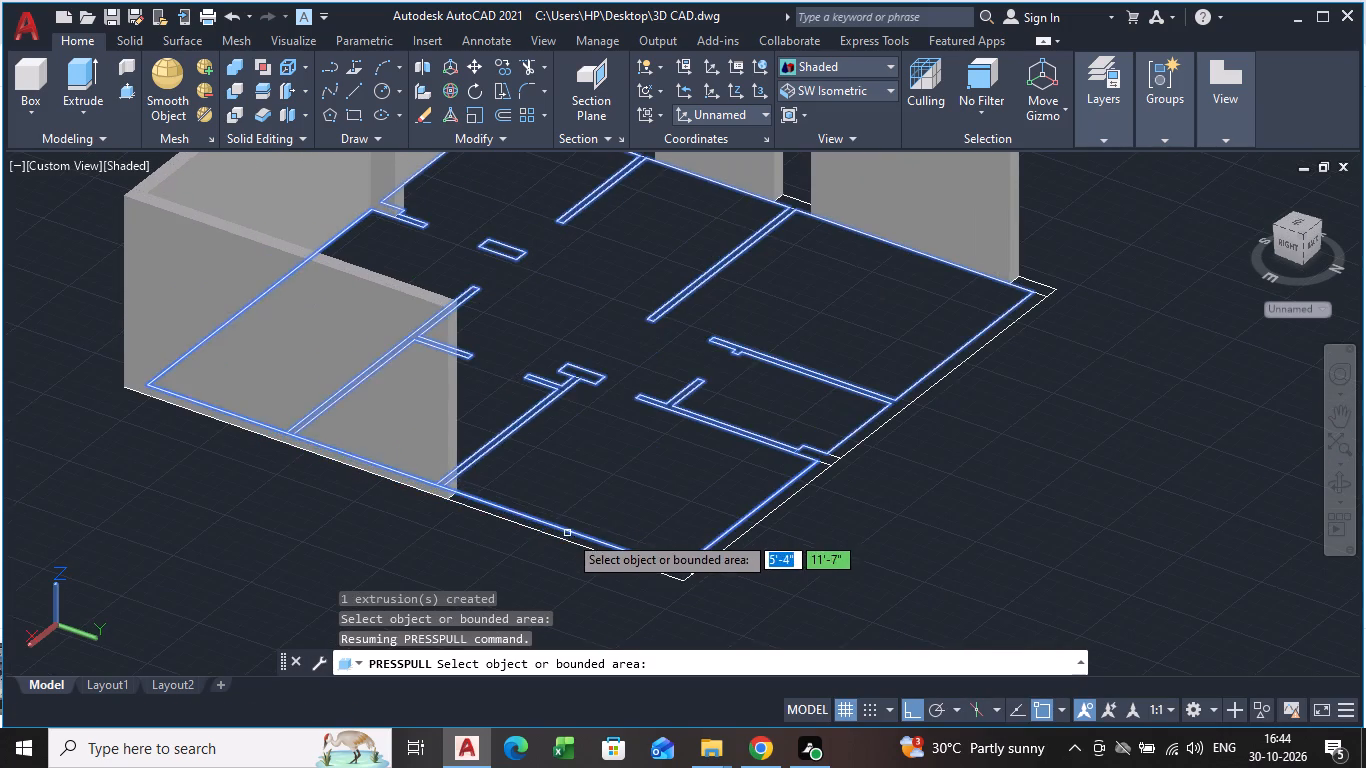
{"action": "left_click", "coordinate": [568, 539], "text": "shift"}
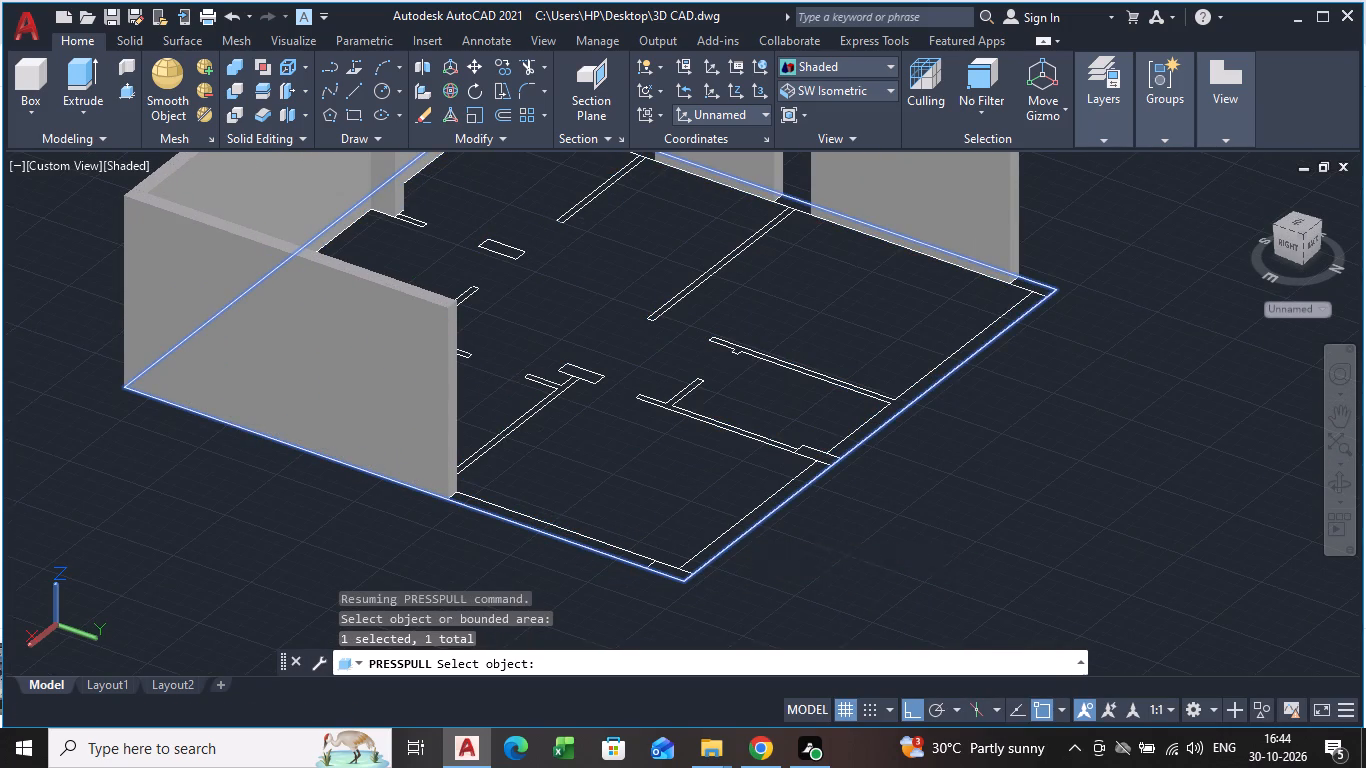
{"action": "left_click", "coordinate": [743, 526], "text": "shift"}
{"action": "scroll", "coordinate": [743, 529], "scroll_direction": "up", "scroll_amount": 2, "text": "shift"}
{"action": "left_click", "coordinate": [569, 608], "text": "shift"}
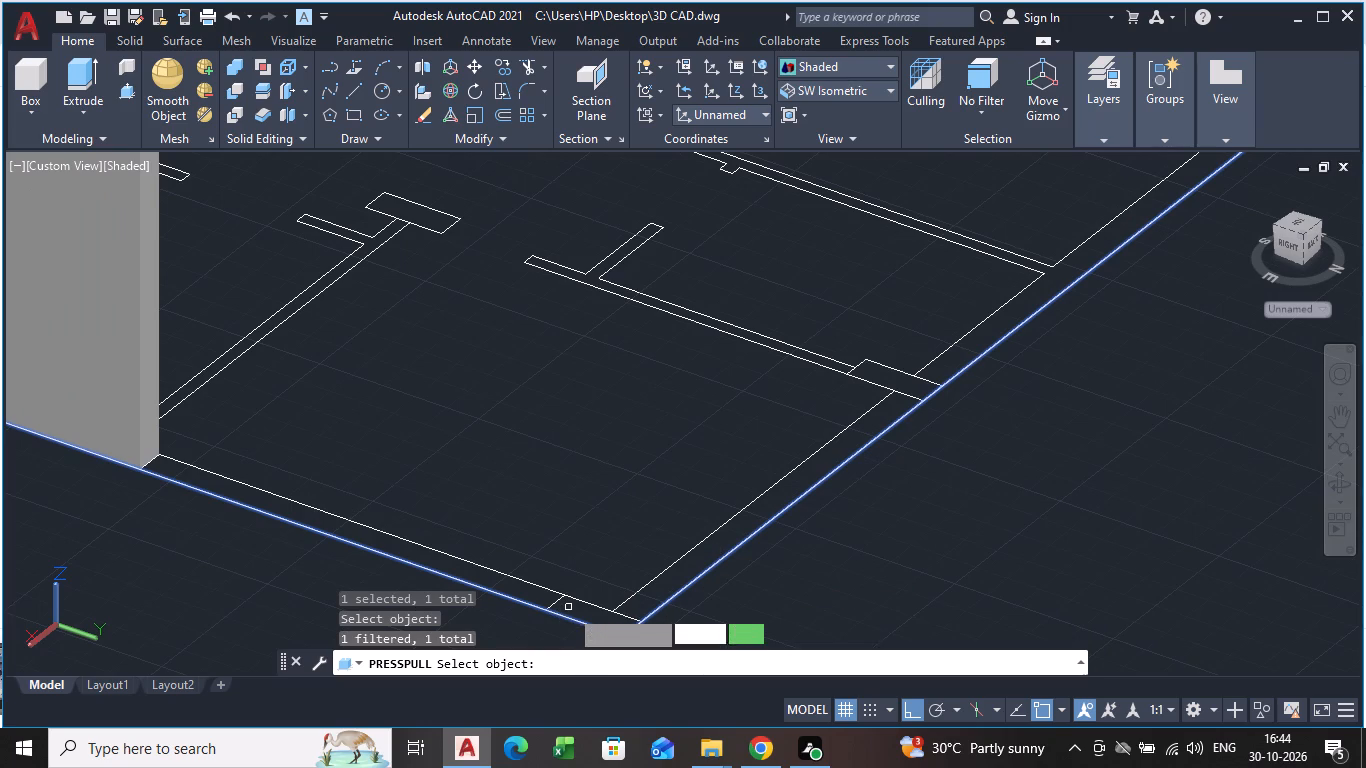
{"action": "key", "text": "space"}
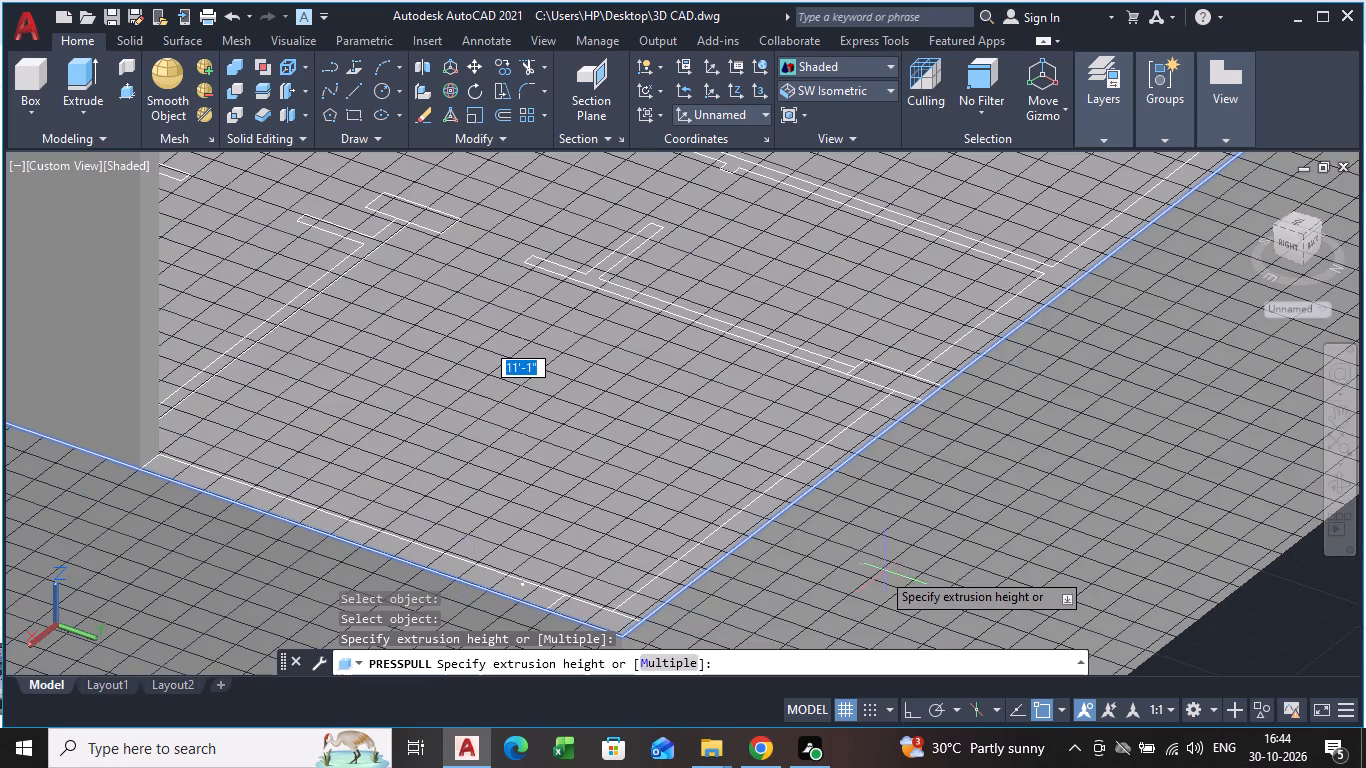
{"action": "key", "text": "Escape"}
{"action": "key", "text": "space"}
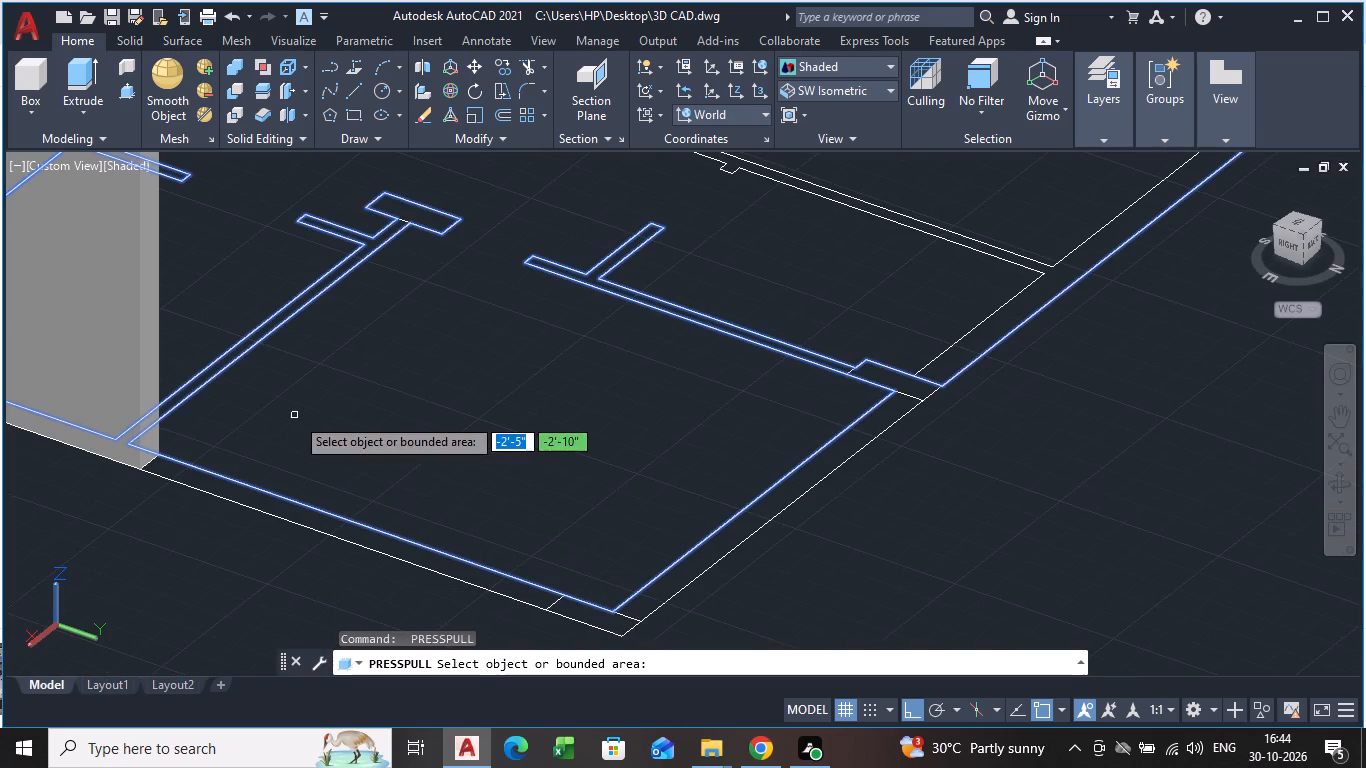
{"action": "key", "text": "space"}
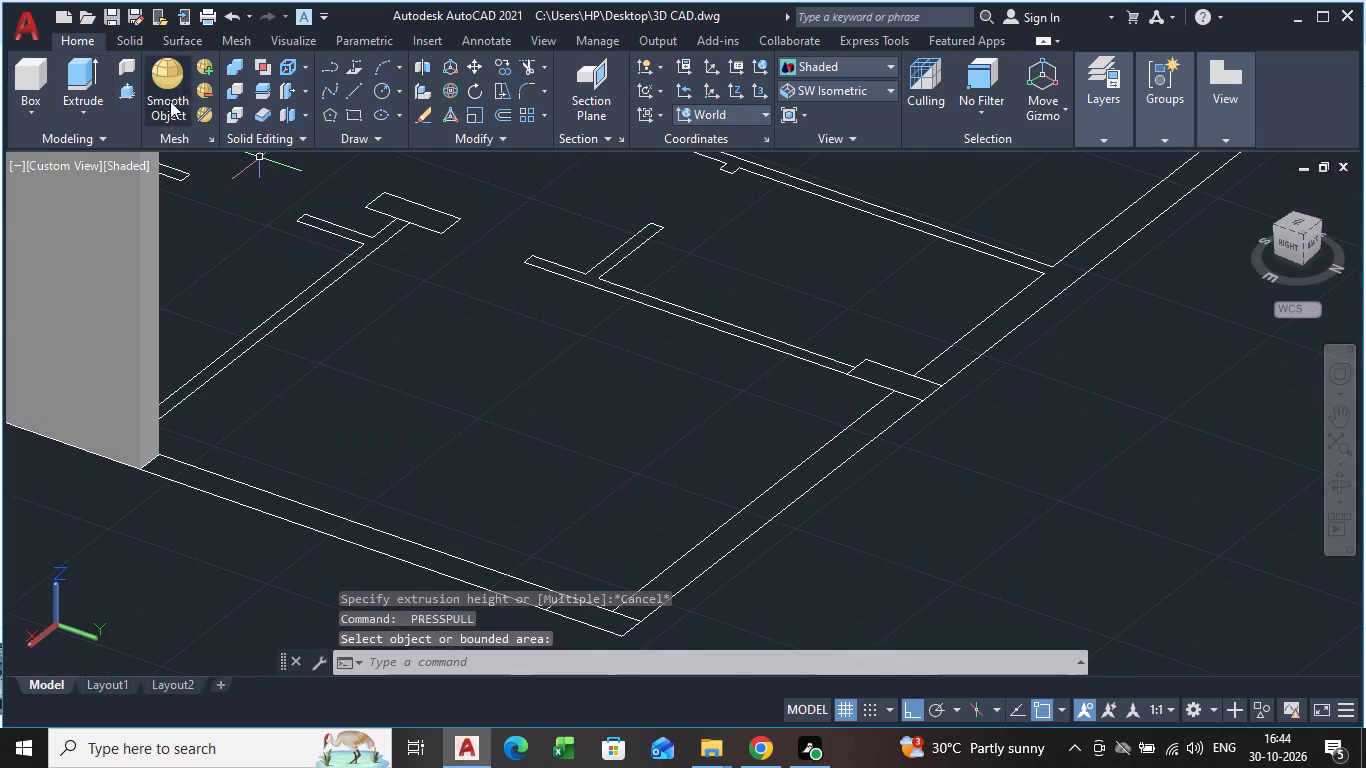
Presspull the right-side outer wall area between the second intermediate column and the back corner column to a height of 10'.
{"action": "left_click", "coordinate": [120, 93]}
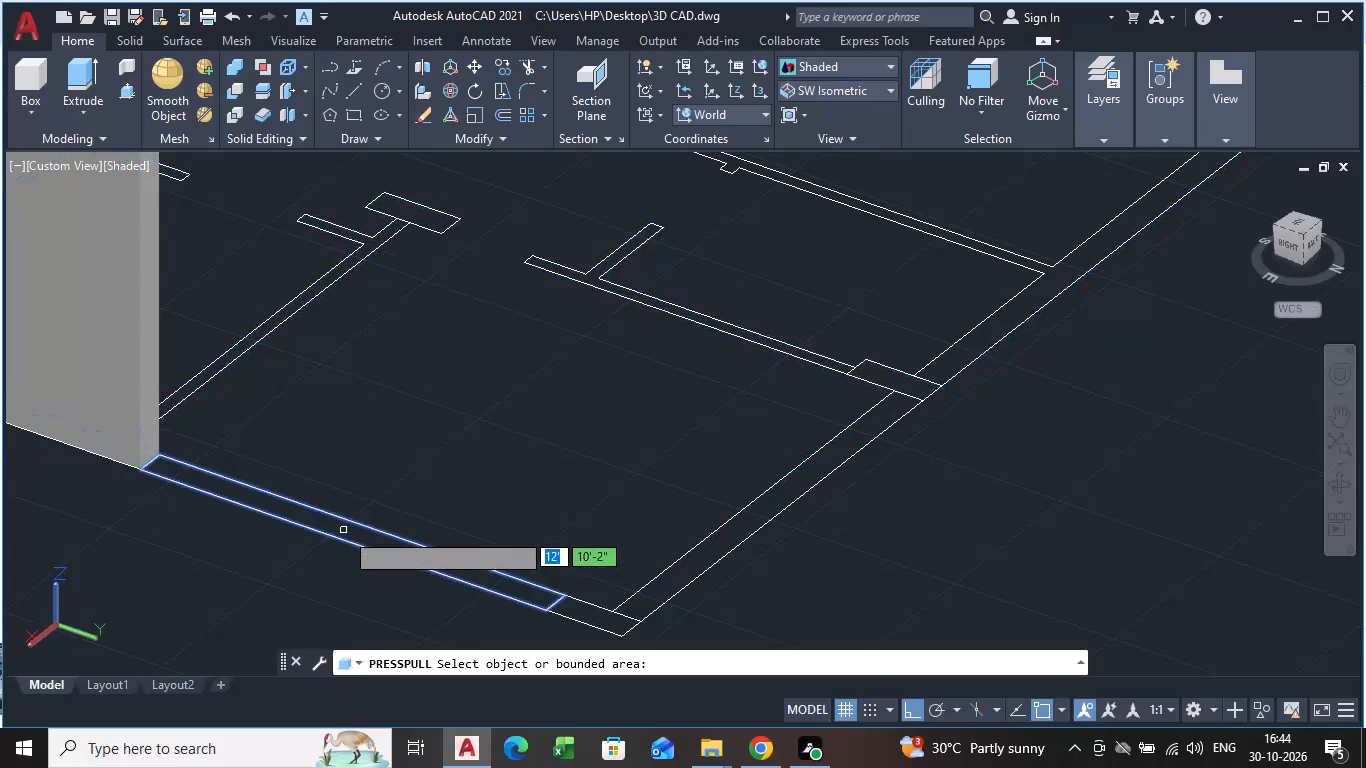
{"action": "left_click", "coordinate": [344, 531]}
{"action": "scroll", "coordinate": [283, 259], "scroll_direction": "down", "scroll_amount": 3}
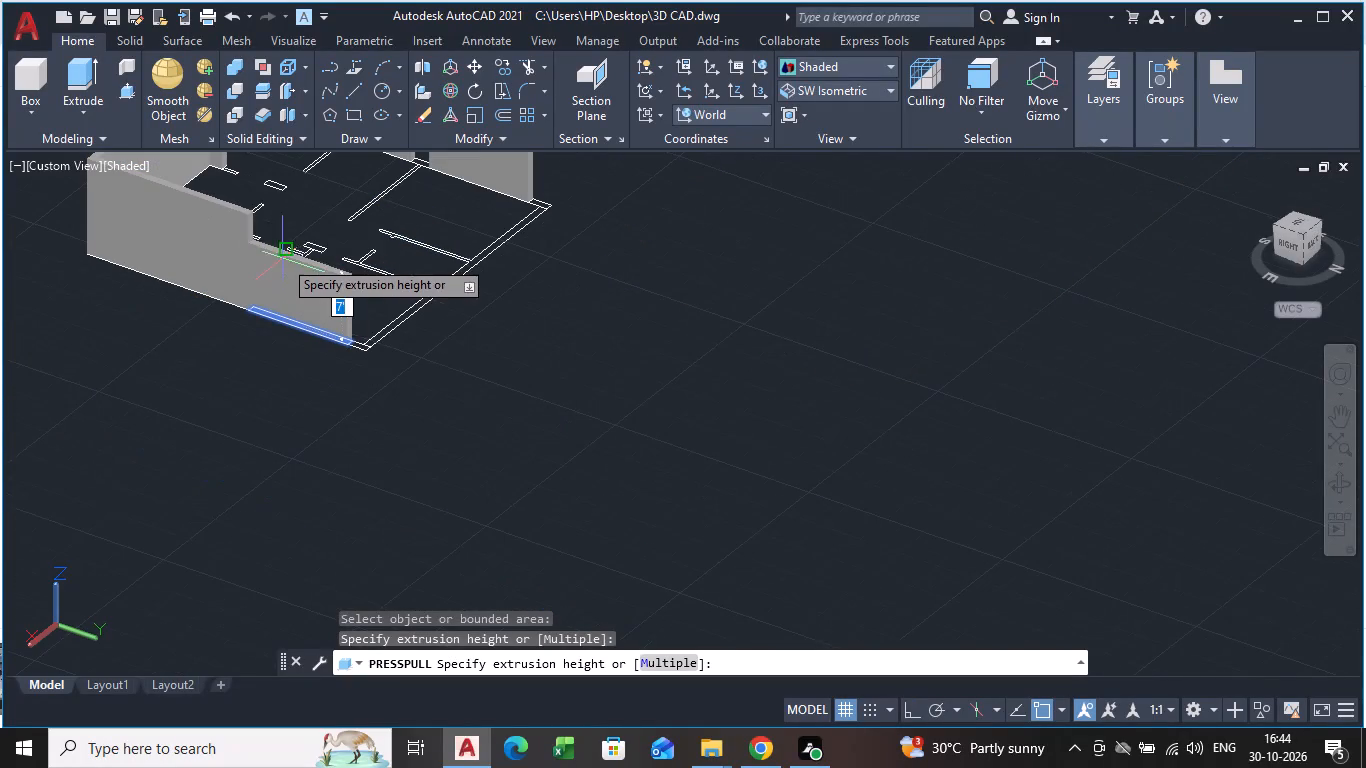
{"action": "type", "text": "10"}
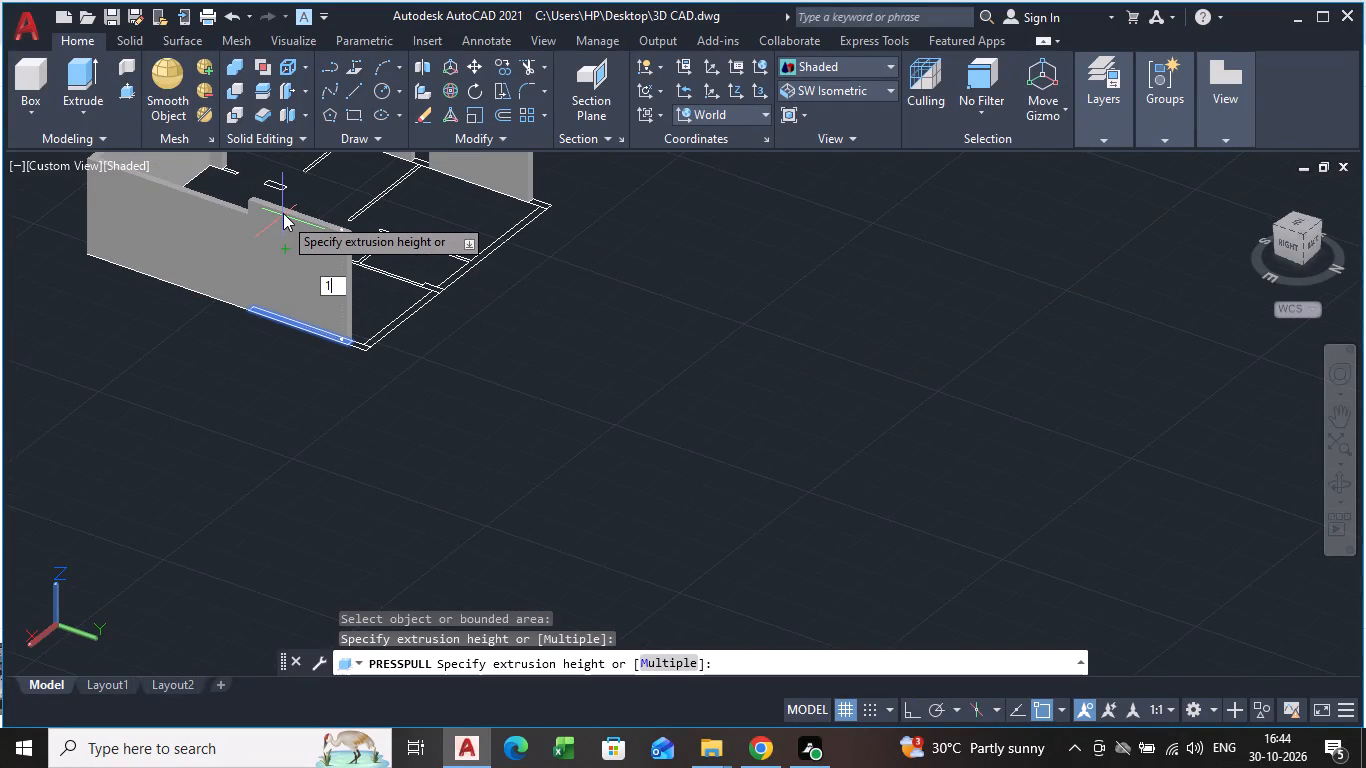
{"action": "key", "text": "apostrophe"}
{"action": "key", "text": "Return"}
Examine the floor plan from the back and from above, checking the outer walls, columns and interior partitions.
{"action": "scroll", "coordinate": [316, 248], "scroll_direction": "down", "scroll_amount": 1}
{"action": "middle_click_drag", "start_coordinate": [316, 258], "coordinate": [239, 381]}
{"action": "scroll", "coordinate": [239, 381], "scroll_direction": "down", "scroll_amount": 1}
{"action": "middle_click_drag", "start_coordinate": [239, 381], "coordinate": [343, 329]}
{"action": "scroll", "coordinate": [343, 329], "scroll_direction": "up", "scroll_amount": 5, "text": "shift"}
{"action": "middle_click_drag", "start_coordinate": [470, 379], "coordinate": [298, 432], "text": "shift"}
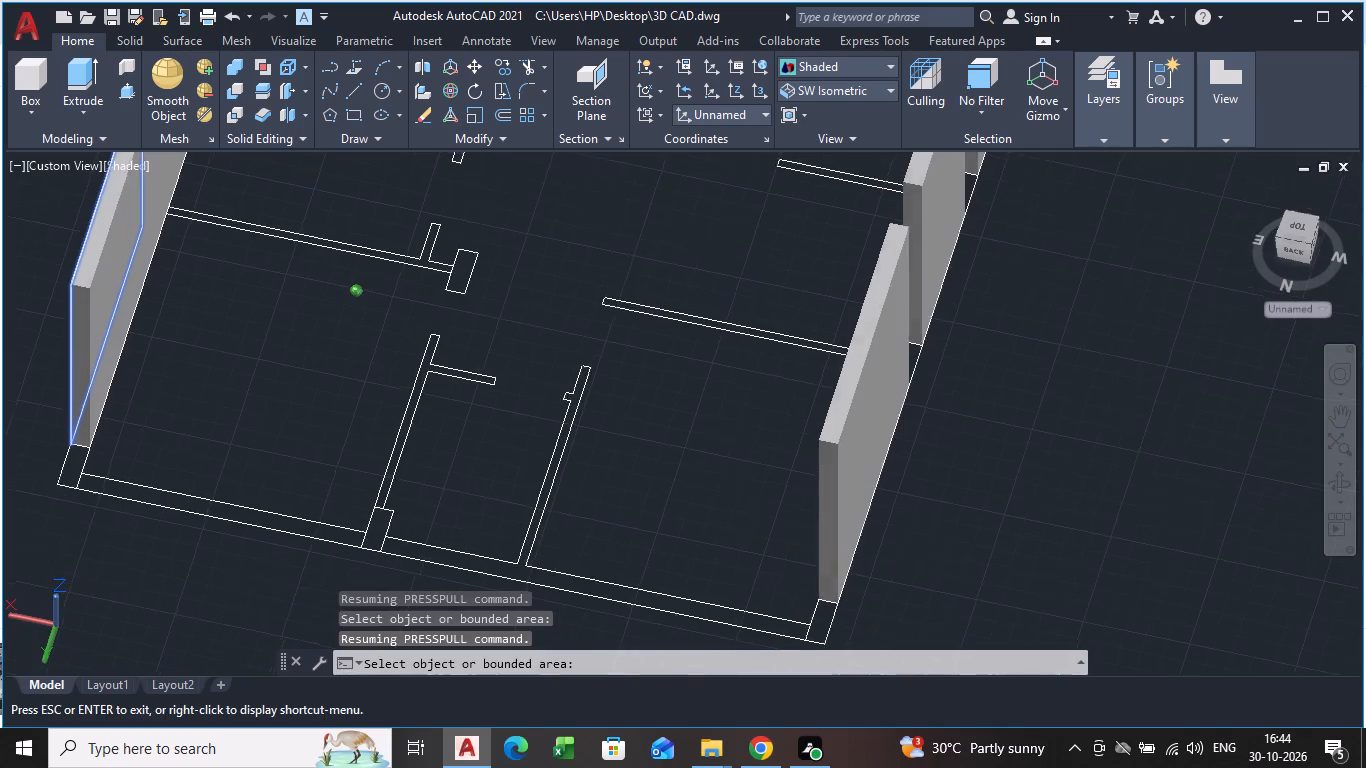
{"action": "scroll", "coordinate": [298, 258], "scroll_direction": "up", "scroll_amount": 1}
{"action": "middle_click_drag", "start_coordinate": [296, 261], "coordinate": [299, 360], "text": "shift"}
{"action": "scroll", "coordinate": [296, 300], "scroll_direction": "down", "scroll_amount": 1, "text": "shift"}
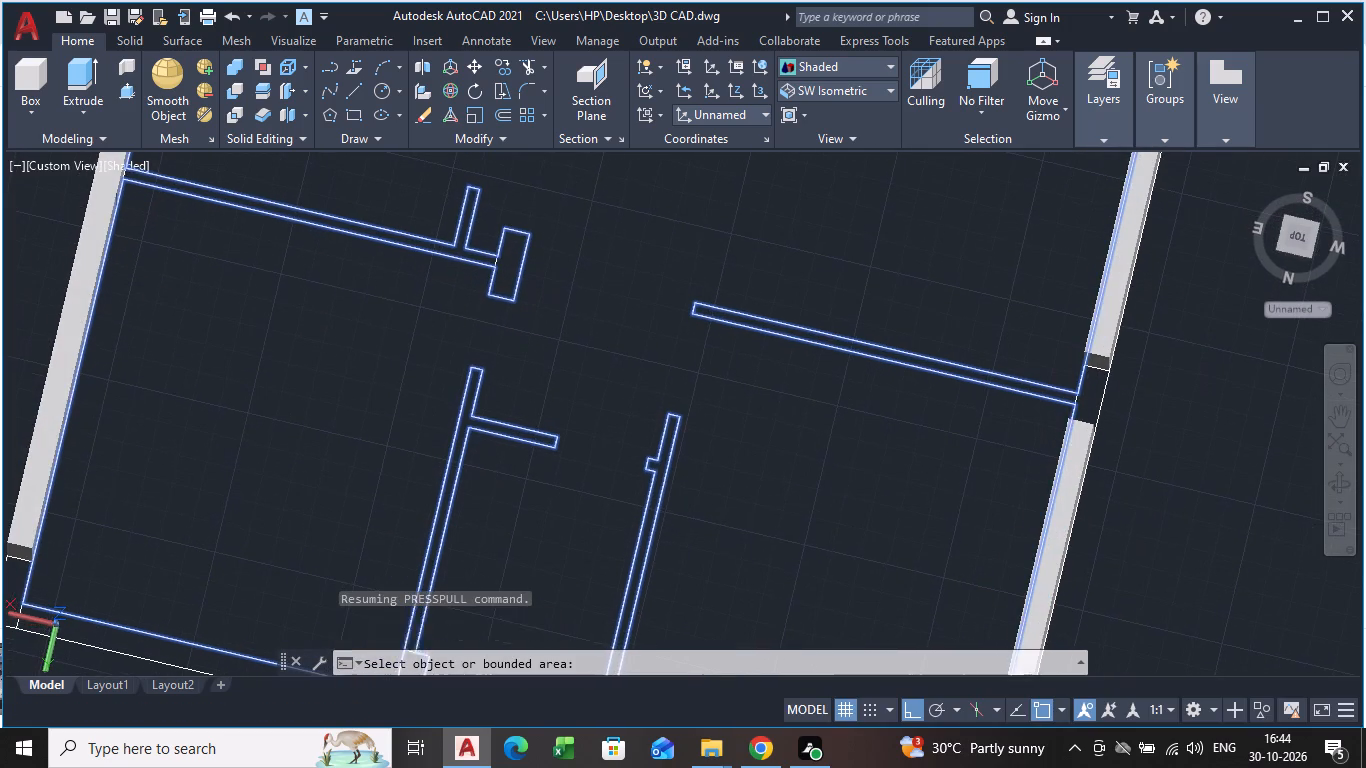
{"action": "scroll", "coordinate": [319, 273], "scroll_direction": "down", "scroll_amount": 1}
{"action": "middle_click_drag", "start_coordinate": [319, 275], "coordinate": [306, 377]}
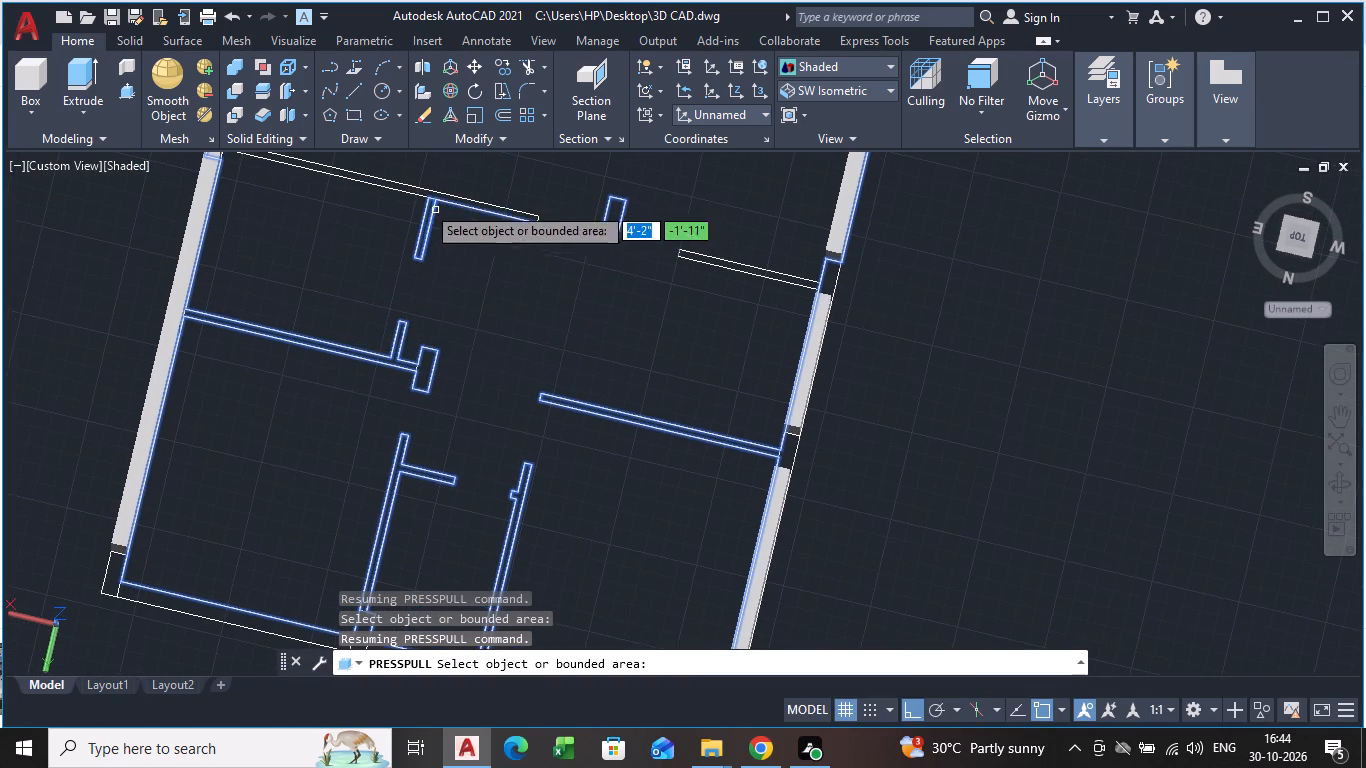
{"action": "middle_click_drag", "start_coordinate": [380, 233], "coordinate": [369, 330], "text": "shift"}
{"action": "scroll", "coordinate": [373, 279], "scroll_direction": "down", "scroll_amount": 1, "text": "shift"}
{"action": "middle_click_drag", "start_coordinate": [385, 243], "coordinate": [370, 304], "text": "shift"}
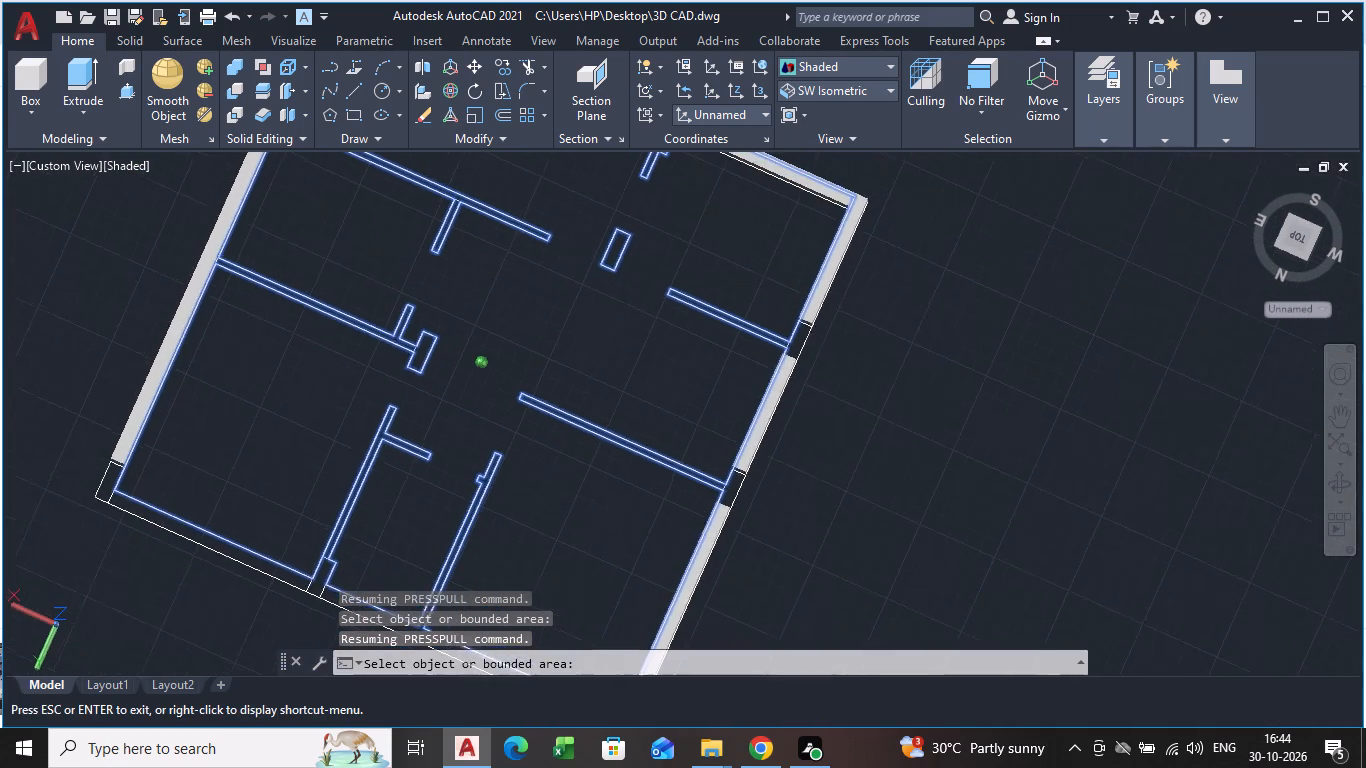
{"action": "middle_click_drag", "start_coordinate": [370, 304], "coordinate": [366, 321], "text": "shift"}
{"action": "middle_click_drag", "start_coordinate": [396, 228], "coordinate": [365, 367]}
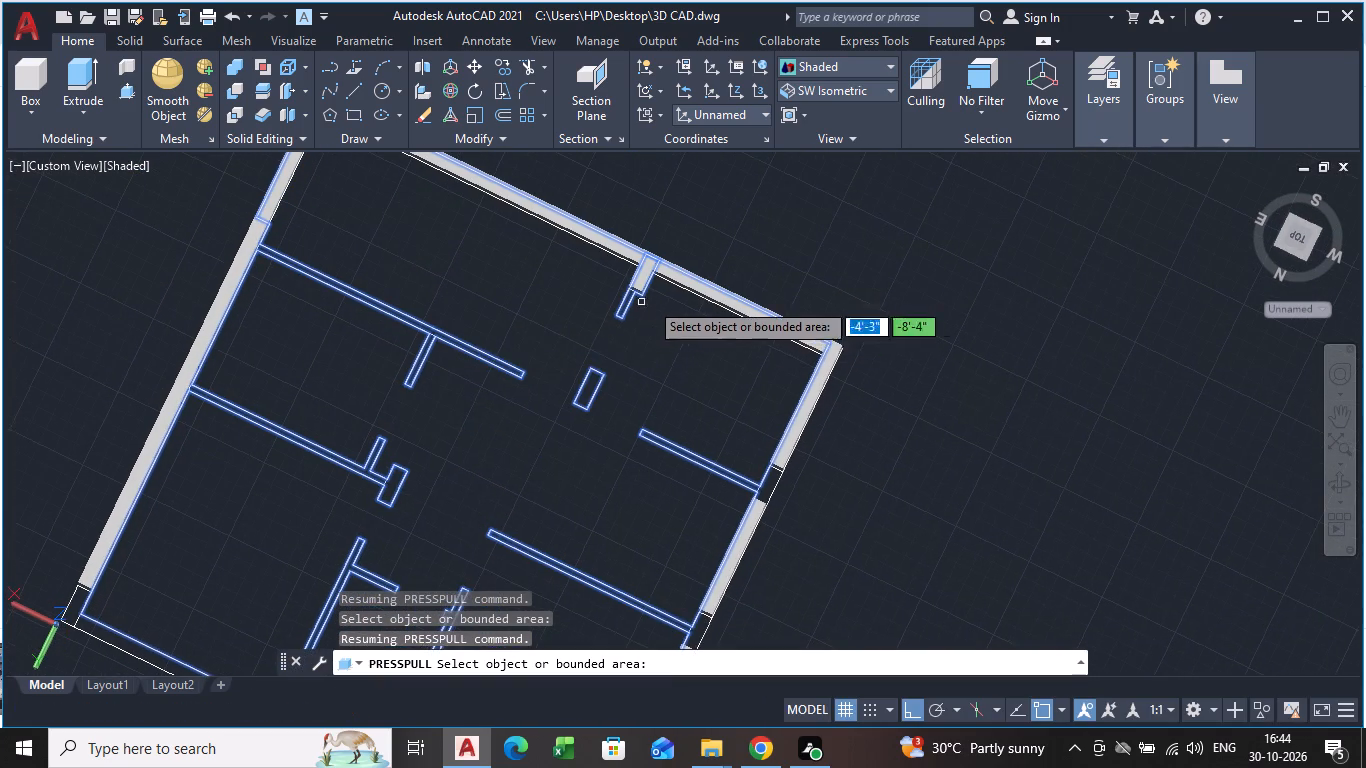
{"action": "scroll", "coordinate": [651, 301], "scroll_direction": "up", "scroll_amount": 3}
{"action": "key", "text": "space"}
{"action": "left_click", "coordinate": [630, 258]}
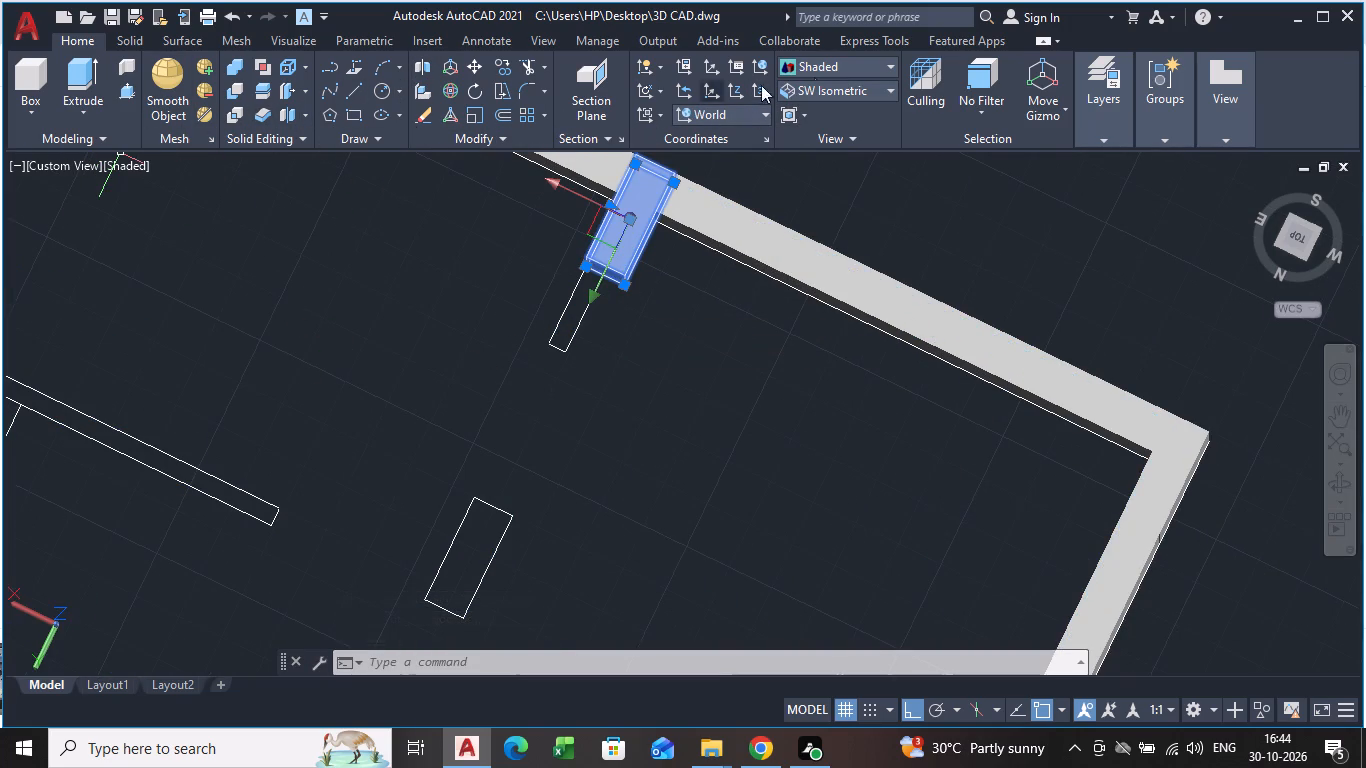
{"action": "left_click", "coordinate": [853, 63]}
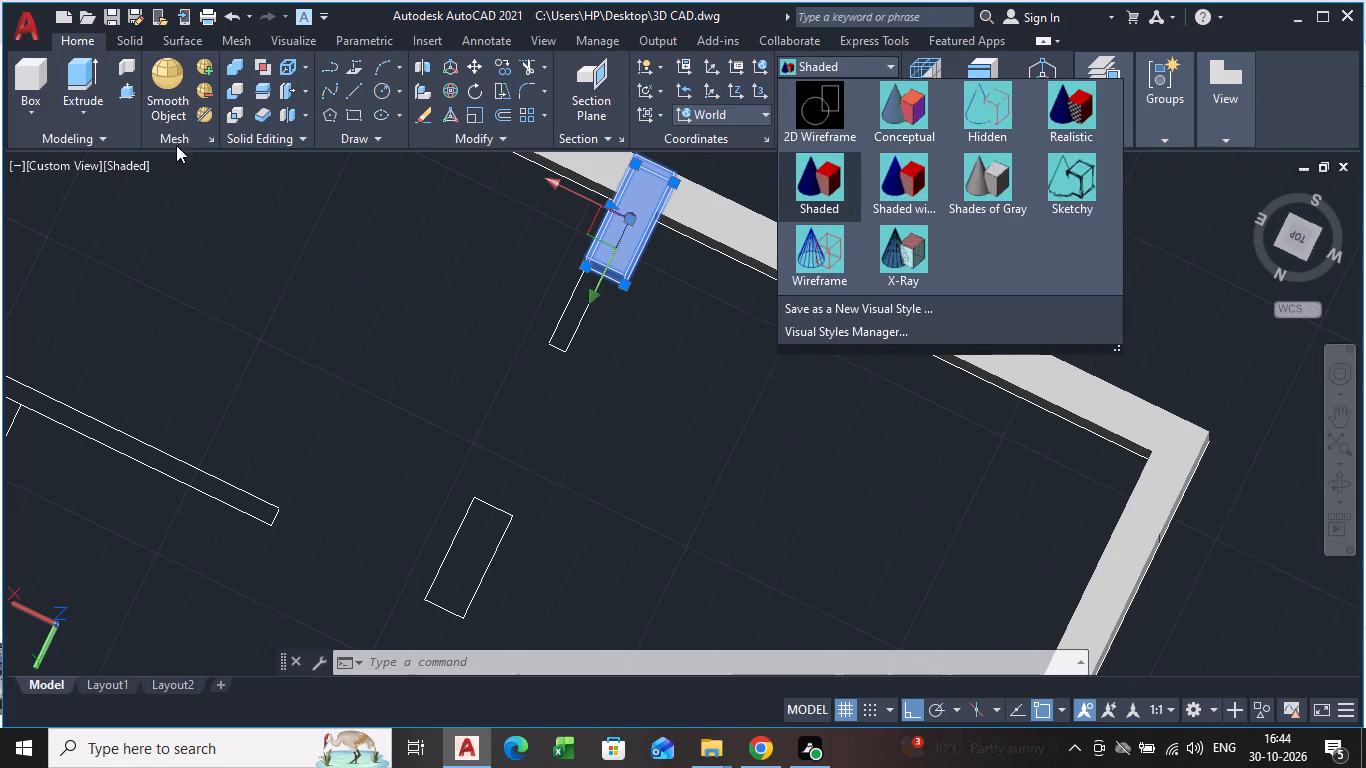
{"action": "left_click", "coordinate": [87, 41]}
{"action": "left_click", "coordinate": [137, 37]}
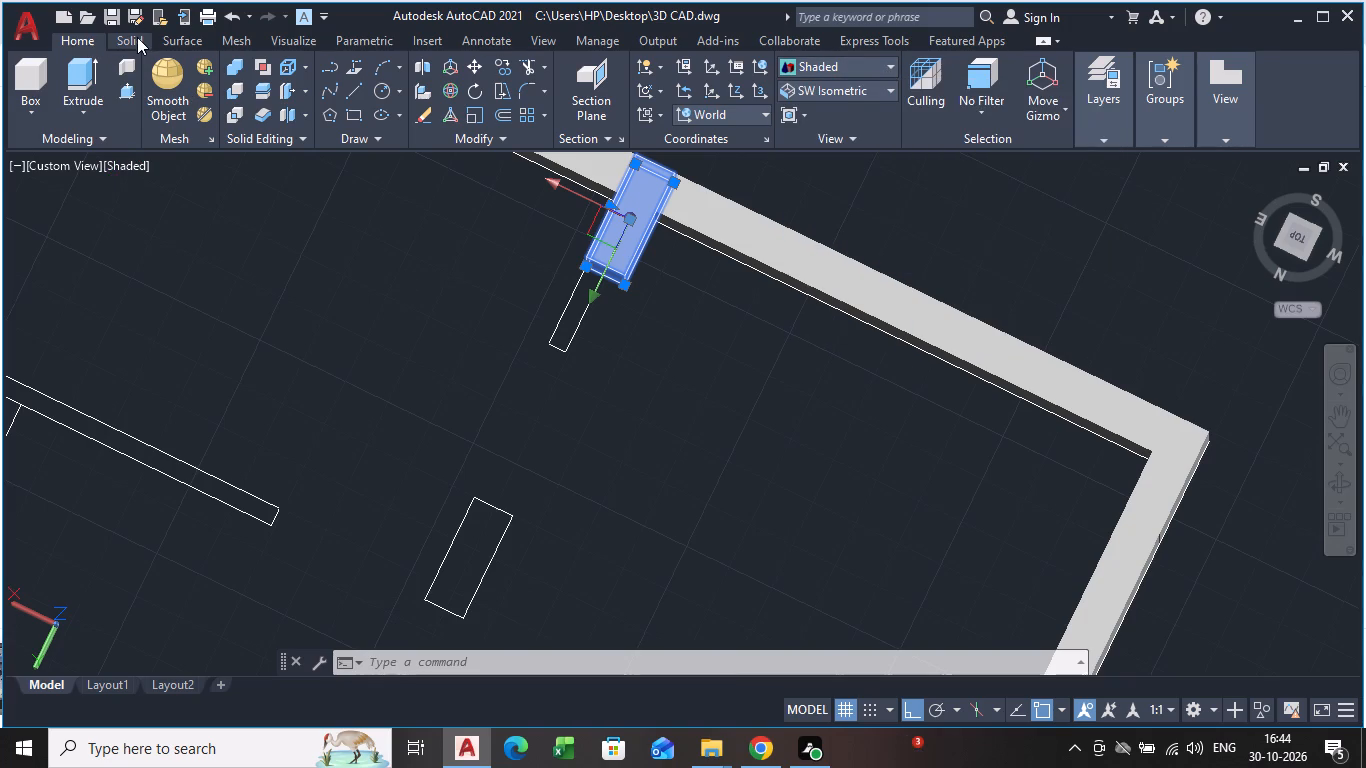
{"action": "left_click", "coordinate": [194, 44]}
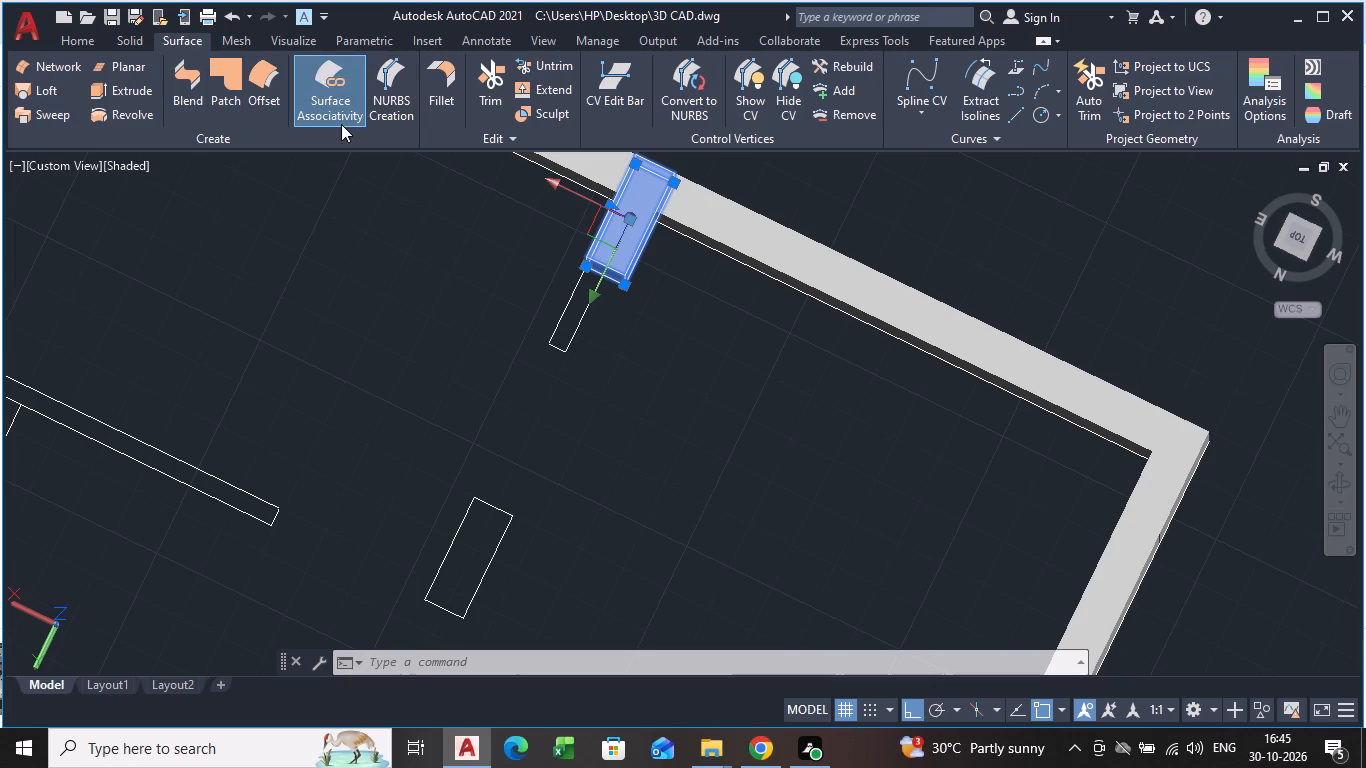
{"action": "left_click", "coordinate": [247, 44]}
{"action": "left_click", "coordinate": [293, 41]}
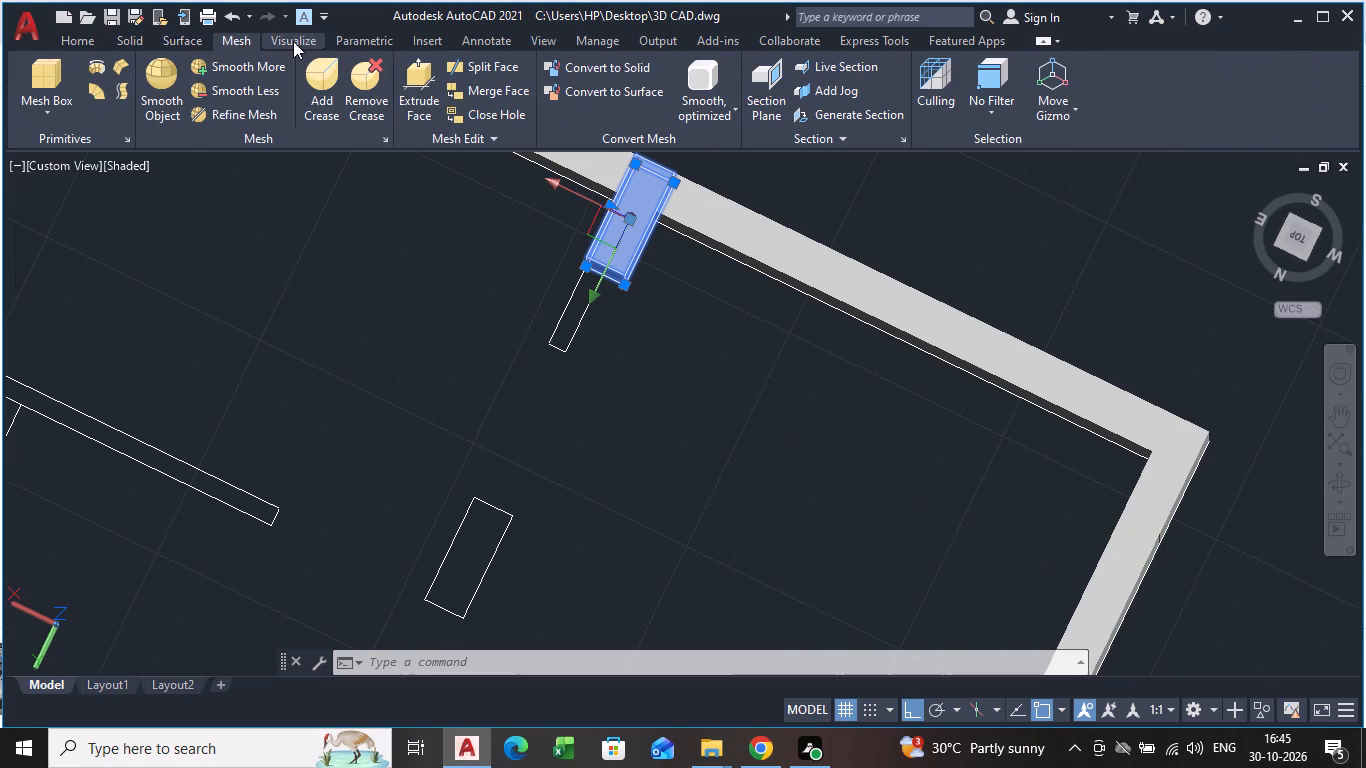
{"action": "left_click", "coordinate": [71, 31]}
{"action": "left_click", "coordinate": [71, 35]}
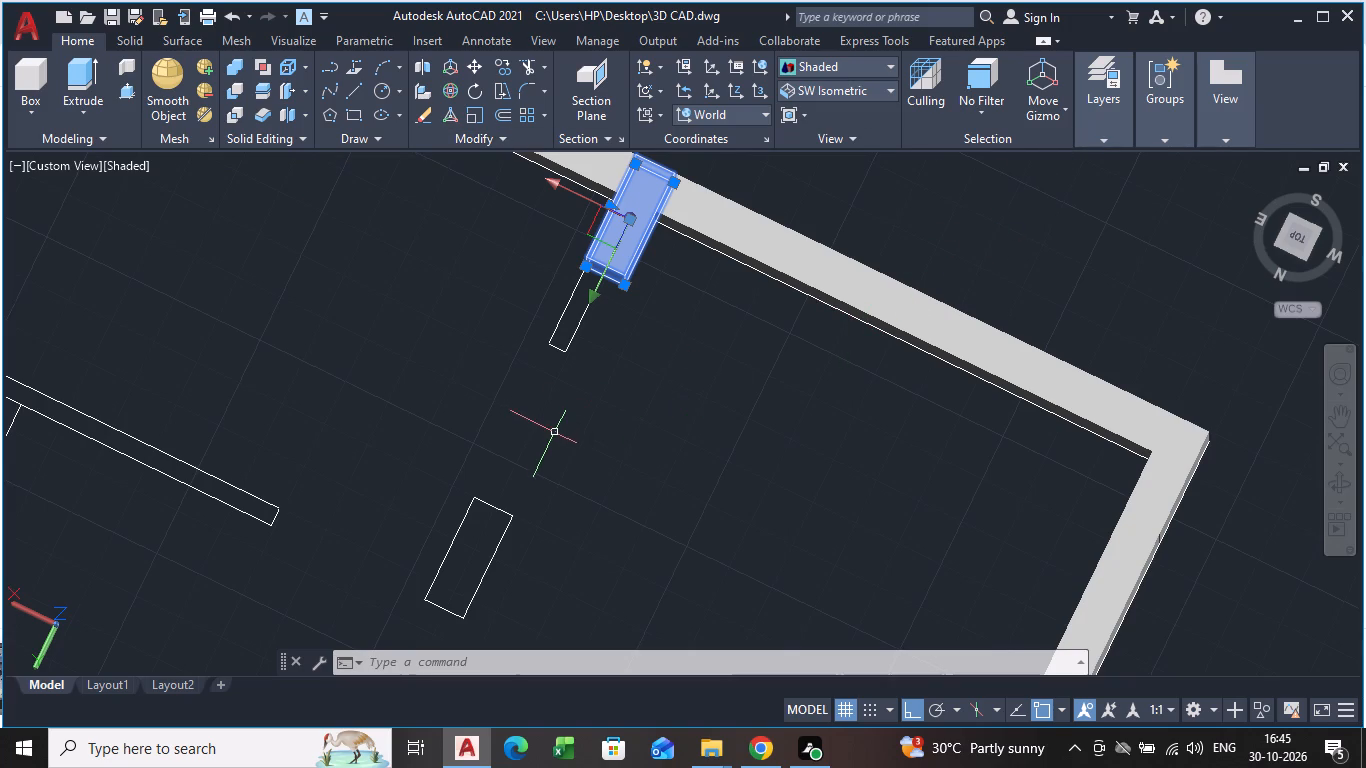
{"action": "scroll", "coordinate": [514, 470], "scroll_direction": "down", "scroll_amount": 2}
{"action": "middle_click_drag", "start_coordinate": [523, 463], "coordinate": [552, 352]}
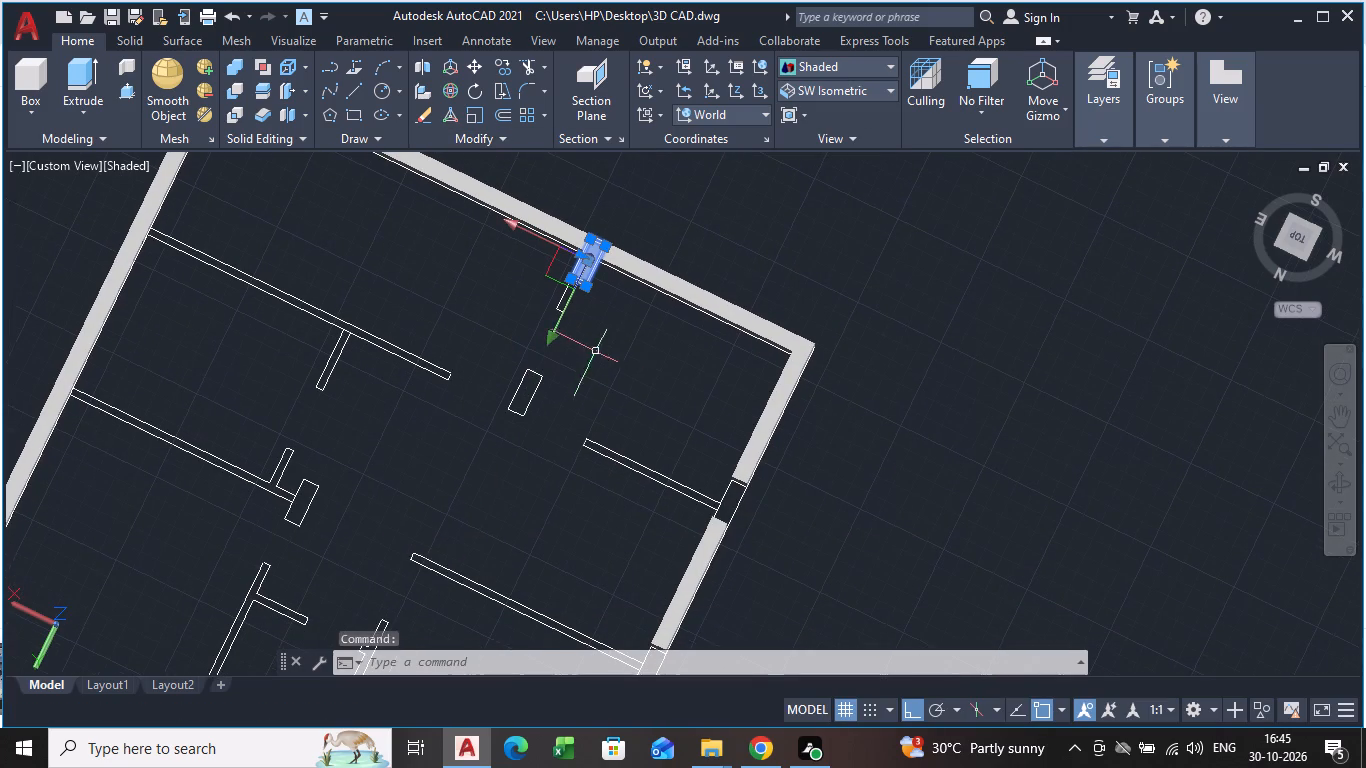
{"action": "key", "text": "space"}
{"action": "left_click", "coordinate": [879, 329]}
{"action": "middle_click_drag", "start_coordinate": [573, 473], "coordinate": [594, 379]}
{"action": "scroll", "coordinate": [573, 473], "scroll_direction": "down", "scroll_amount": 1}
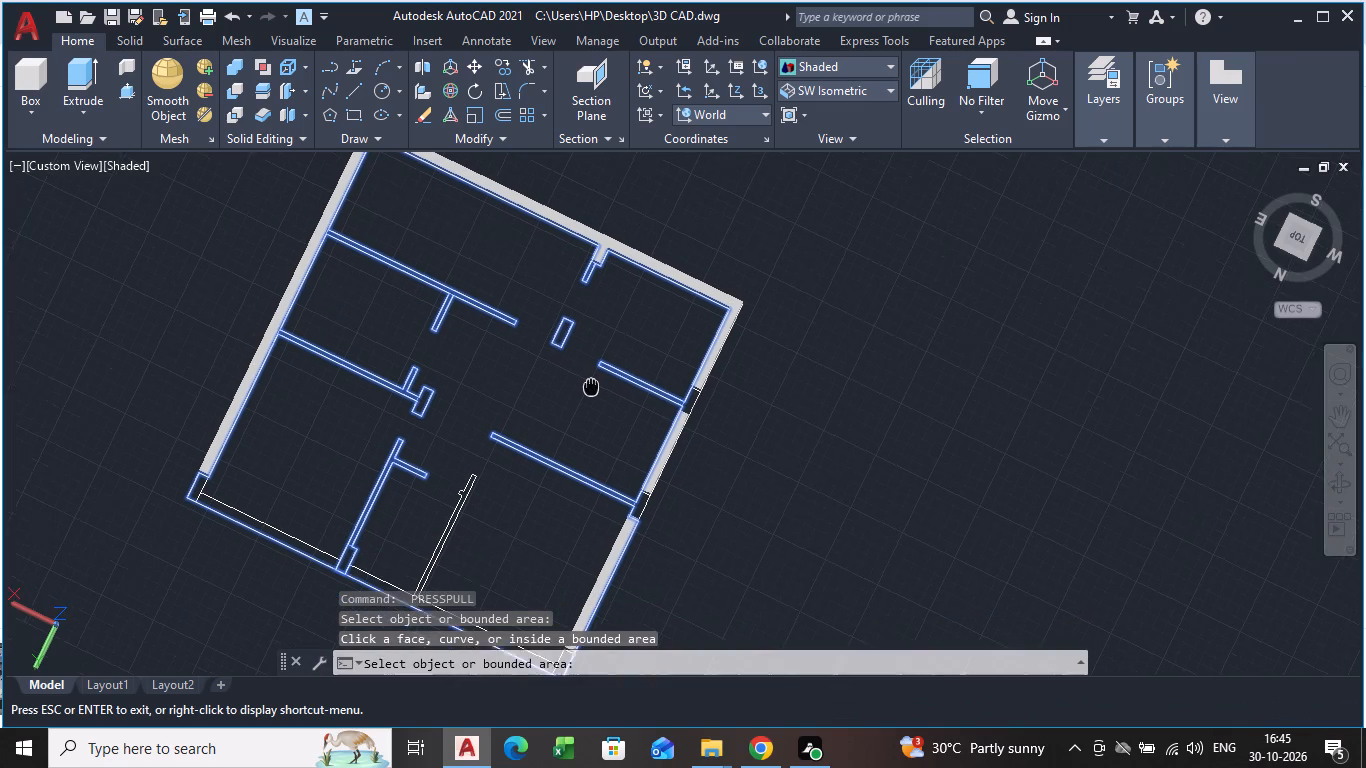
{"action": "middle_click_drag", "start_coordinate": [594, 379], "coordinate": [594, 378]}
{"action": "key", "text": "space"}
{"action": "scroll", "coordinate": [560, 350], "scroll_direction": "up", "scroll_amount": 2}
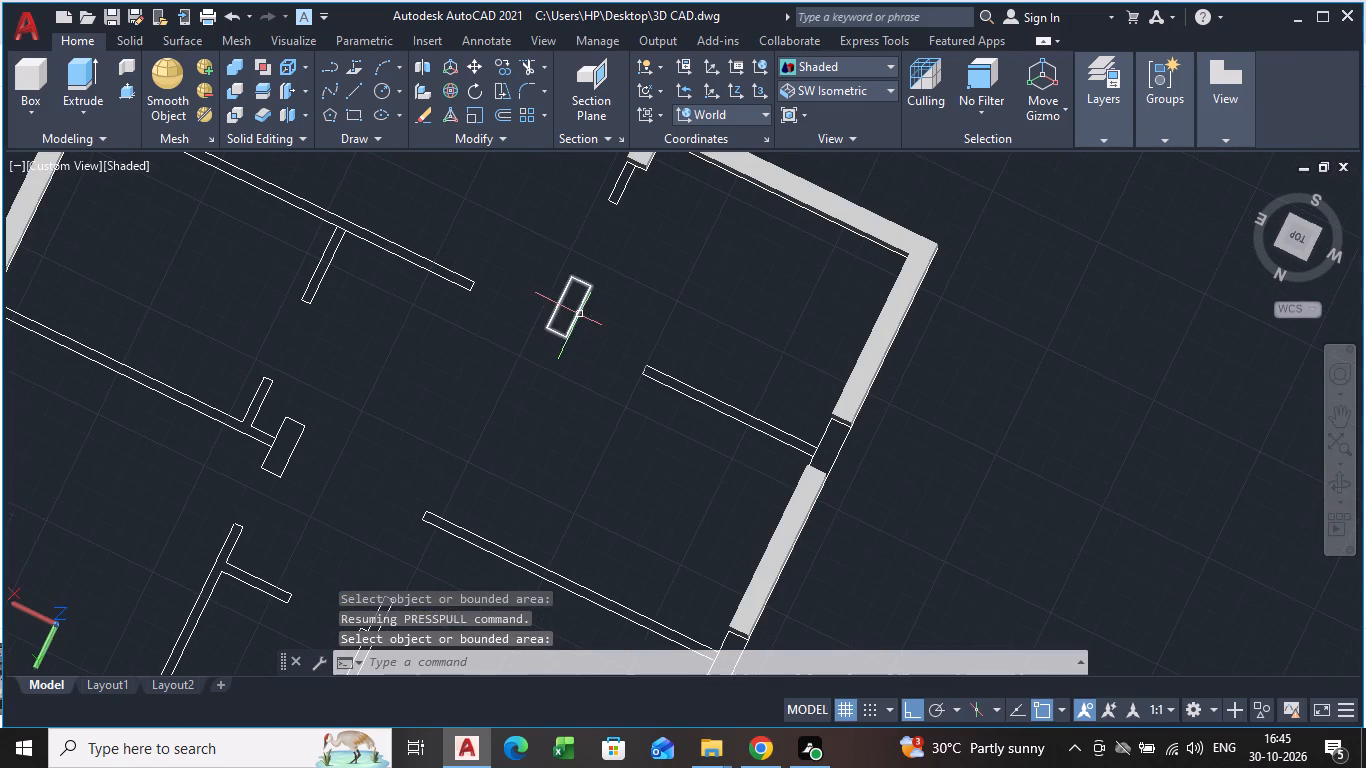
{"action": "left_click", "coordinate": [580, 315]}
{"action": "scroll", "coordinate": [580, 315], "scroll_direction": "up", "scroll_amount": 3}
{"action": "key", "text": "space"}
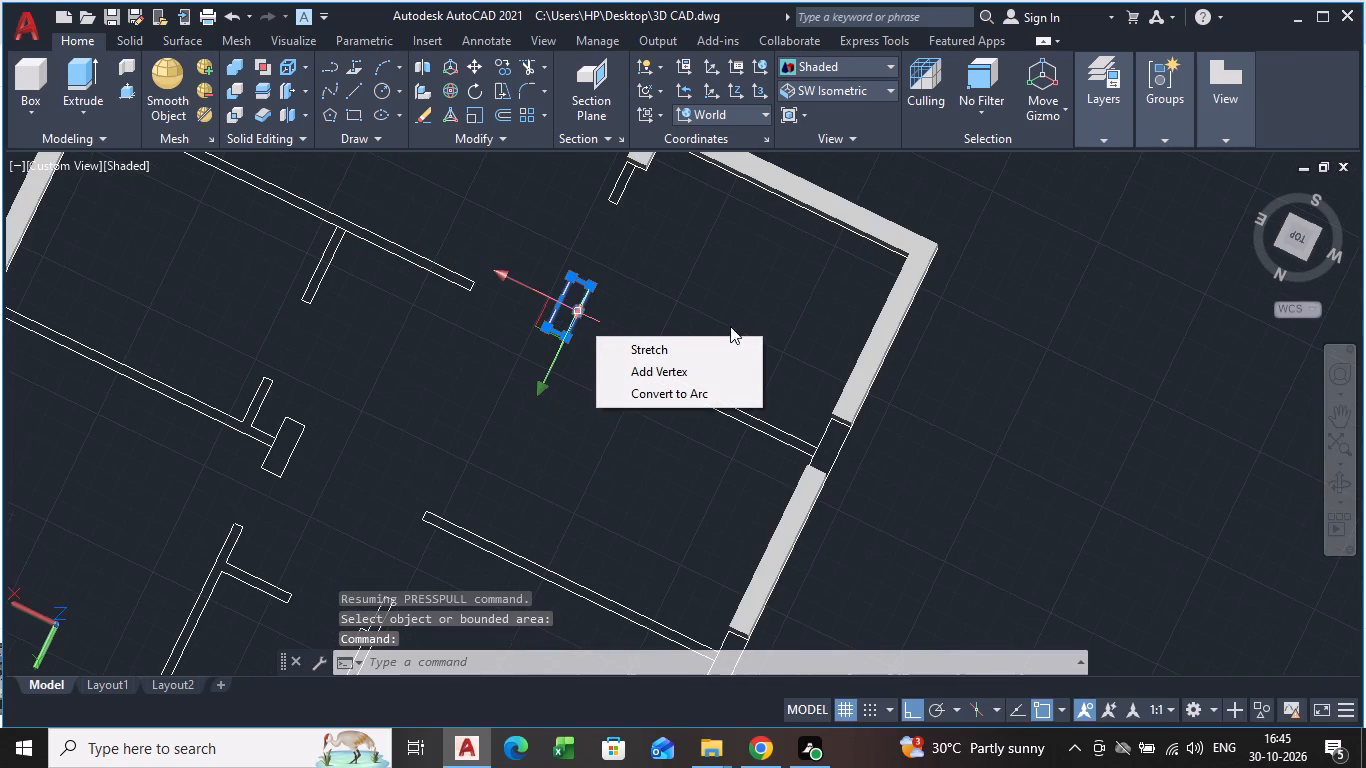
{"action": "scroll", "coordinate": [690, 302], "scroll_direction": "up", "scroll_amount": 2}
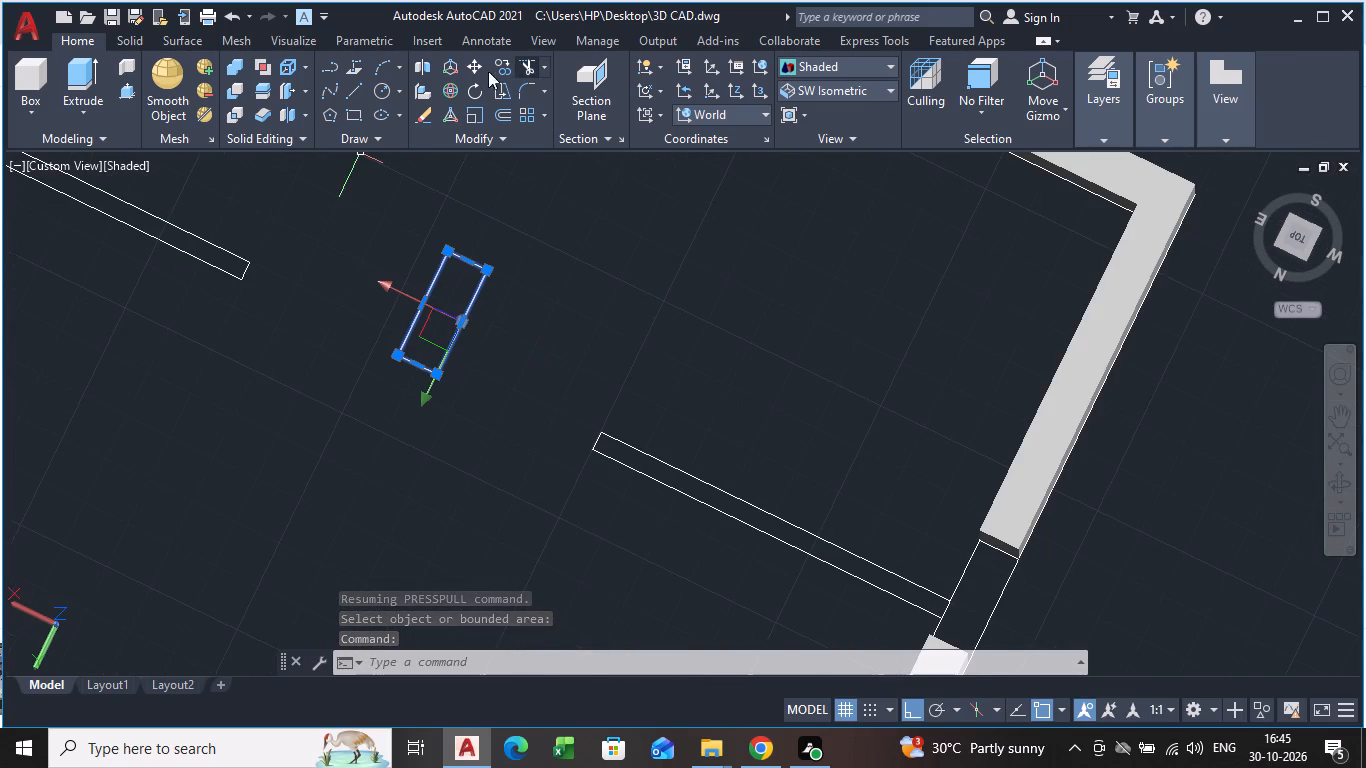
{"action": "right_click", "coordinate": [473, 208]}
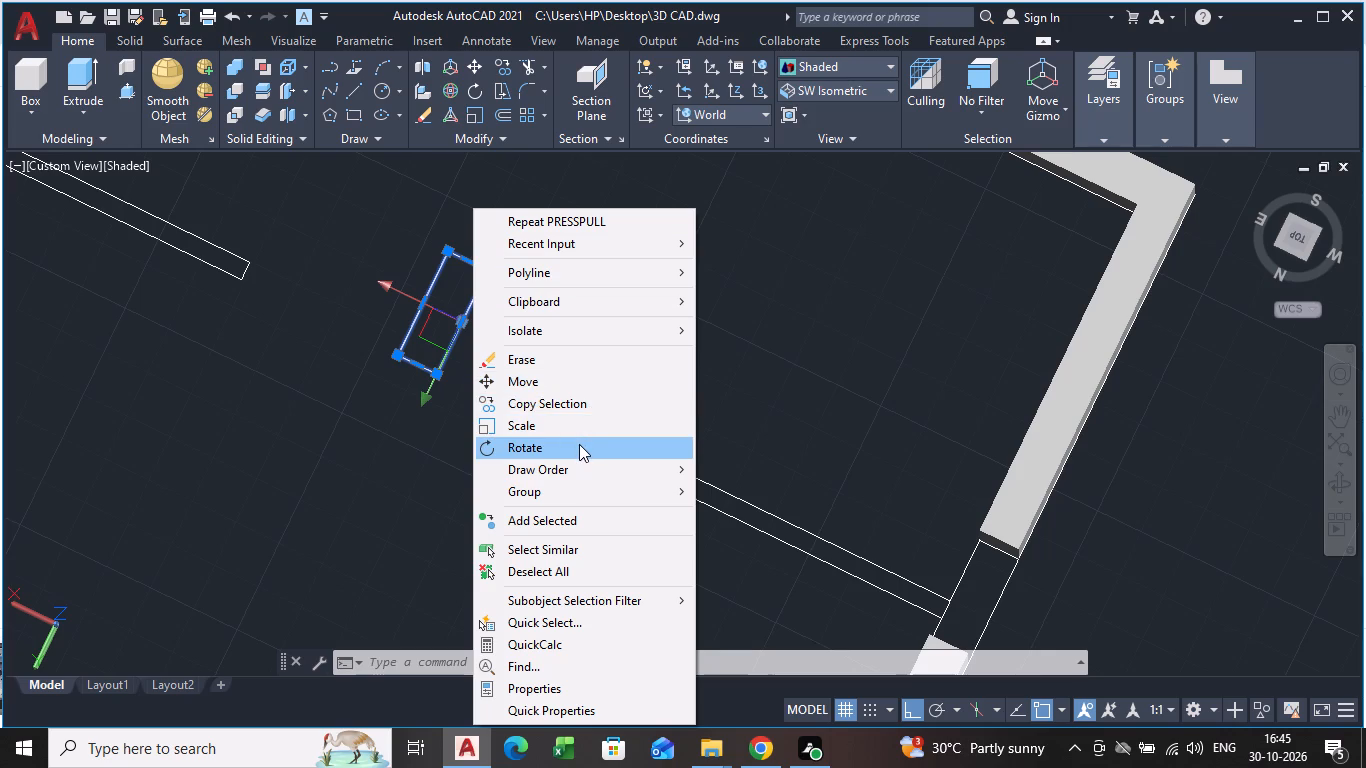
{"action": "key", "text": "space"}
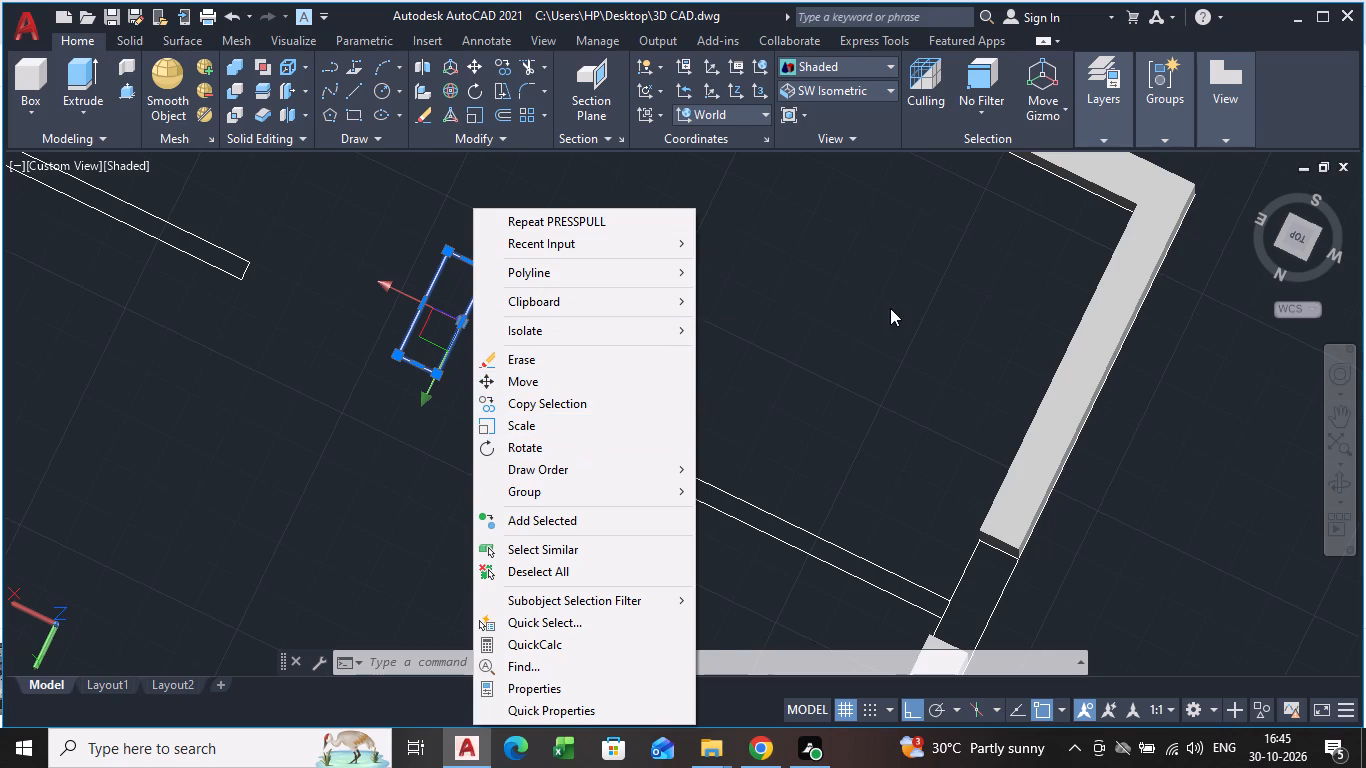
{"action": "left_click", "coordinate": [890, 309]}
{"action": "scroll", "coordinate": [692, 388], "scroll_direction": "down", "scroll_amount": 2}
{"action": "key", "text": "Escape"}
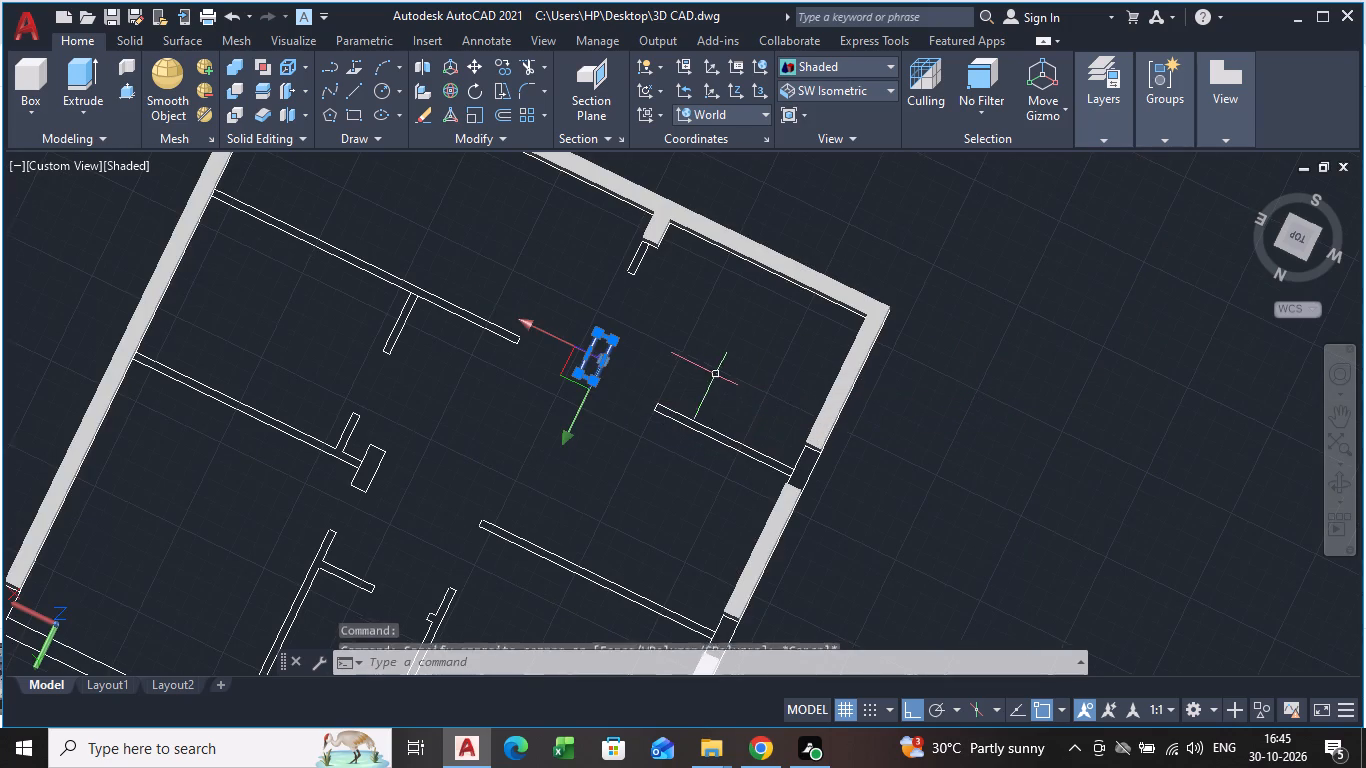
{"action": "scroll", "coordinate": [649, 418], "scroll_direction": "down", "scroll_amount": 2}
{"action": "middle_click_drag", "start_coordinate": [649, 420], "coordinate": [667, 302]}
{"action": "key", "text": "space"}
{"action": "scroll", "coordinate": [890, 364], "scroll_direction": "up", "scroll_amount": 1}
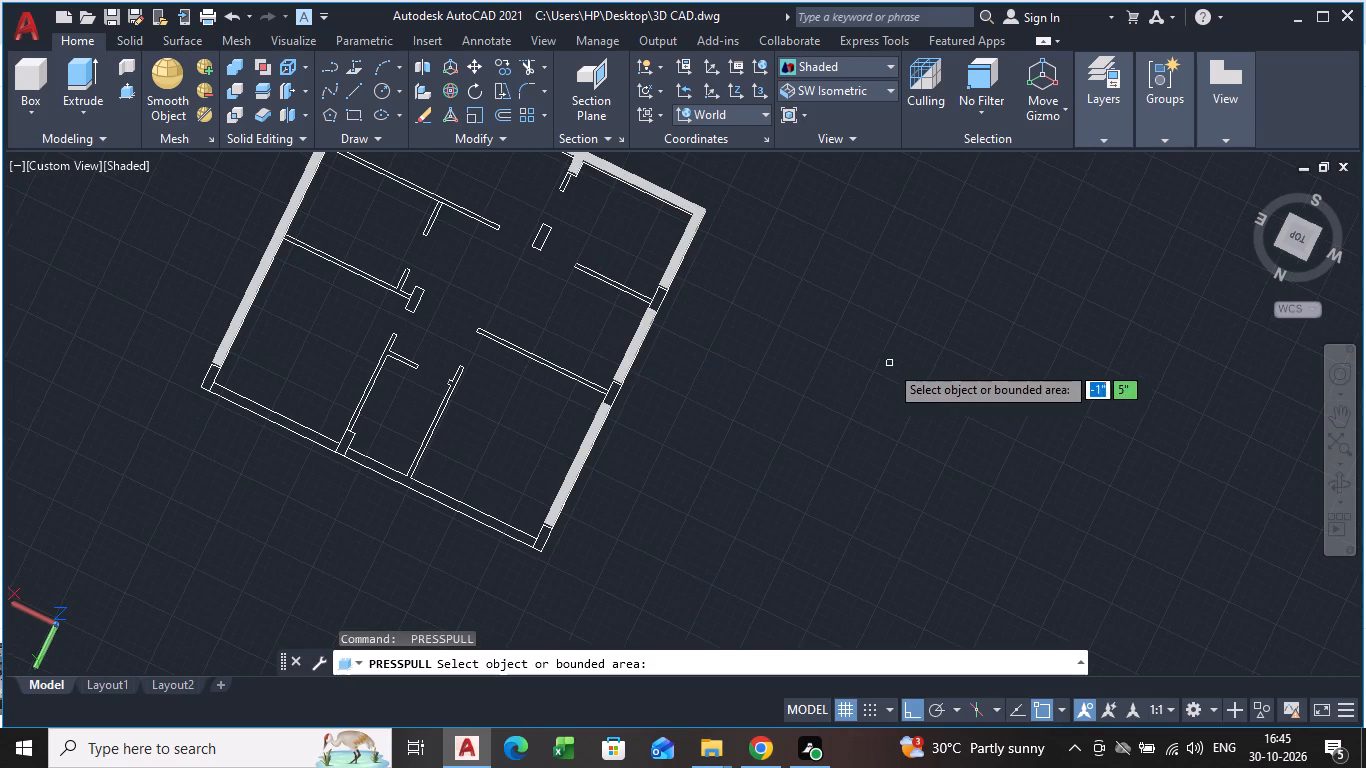
Switch the workspace to Drafting & Annotation.
{"action": "left_click", "coordinate": [1193, 714]}
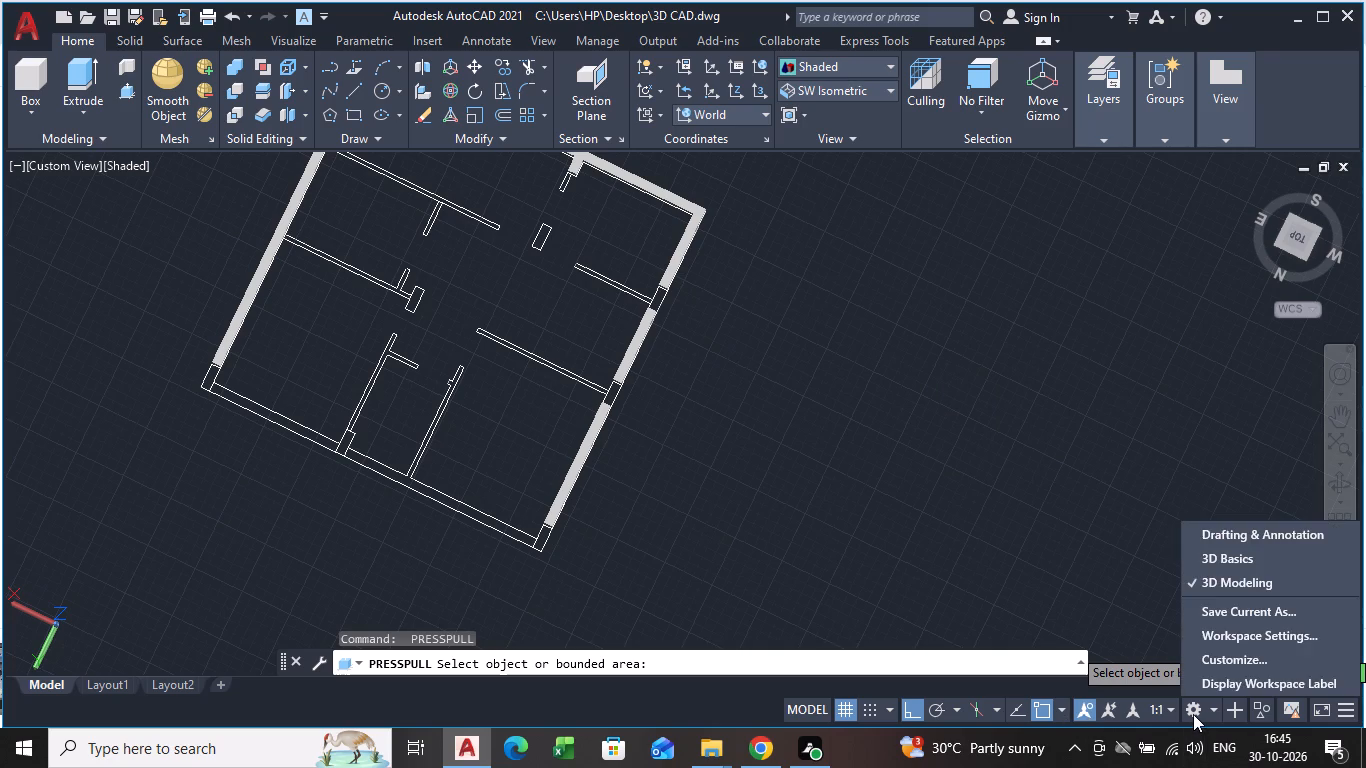
{"action": "left_click", "coordinate": [1213, 534]}
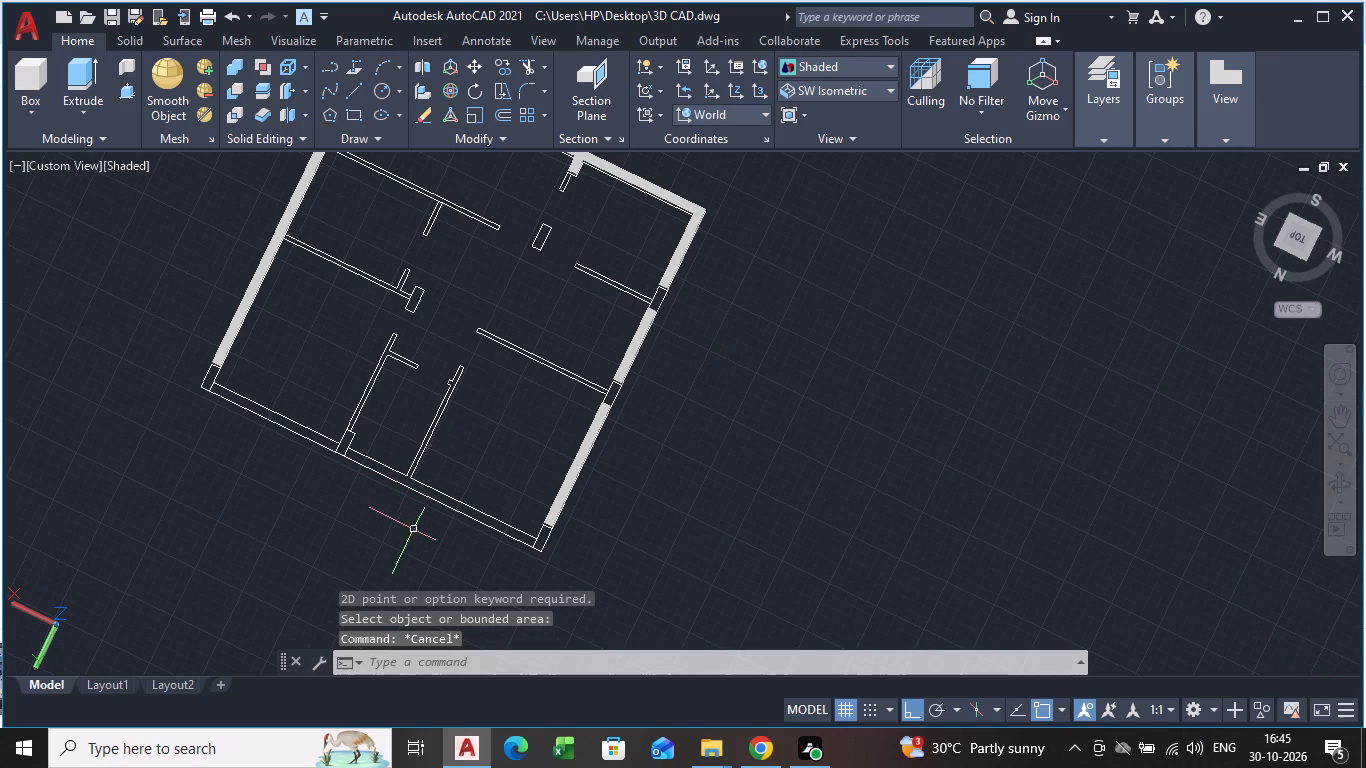
{"action": "scroll", "coordinate": [425, 518], "scroll_direction": "down", "scroll_amount": 3}
{"action": "scroll", "coordinate": [430, 506], "scroll_direction": "up", "scroll_amount": 2}
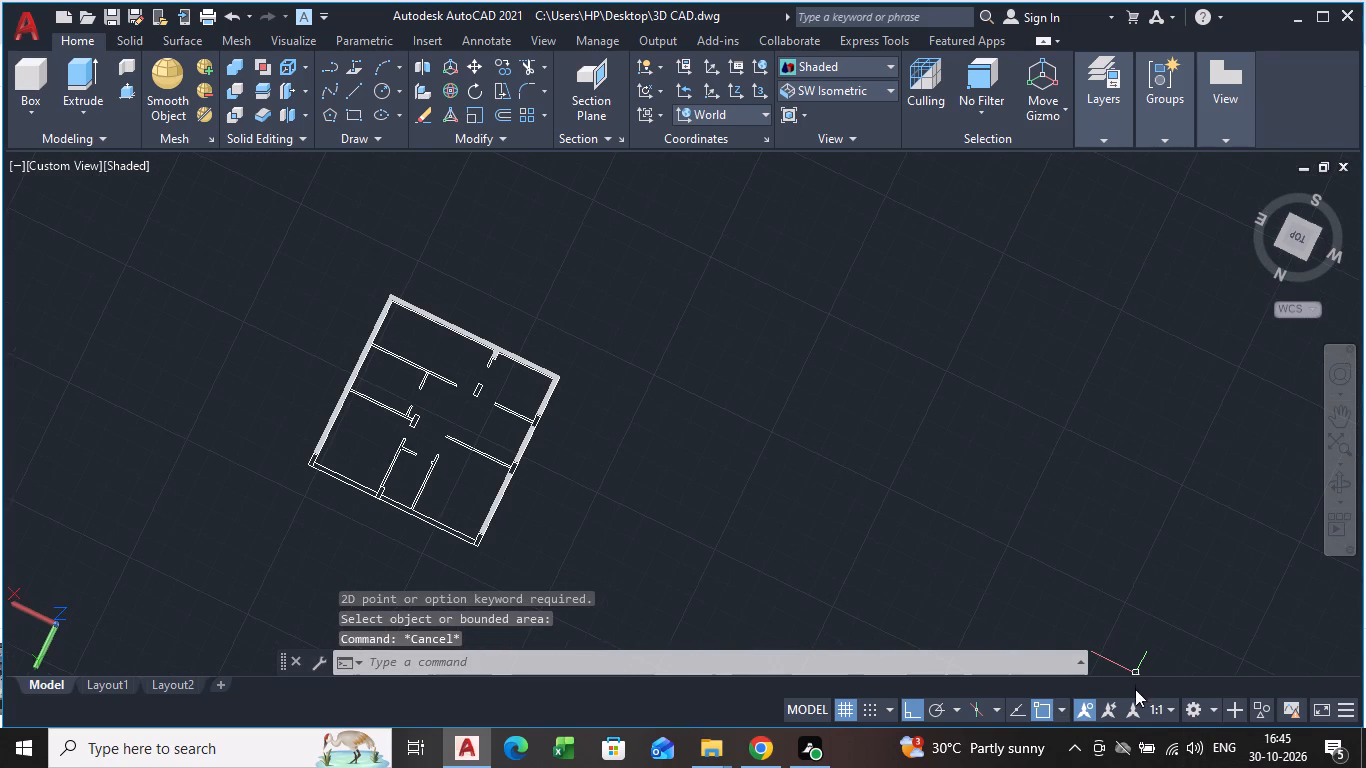
{"action": "left_click", "coordinate": [1205, 710]}
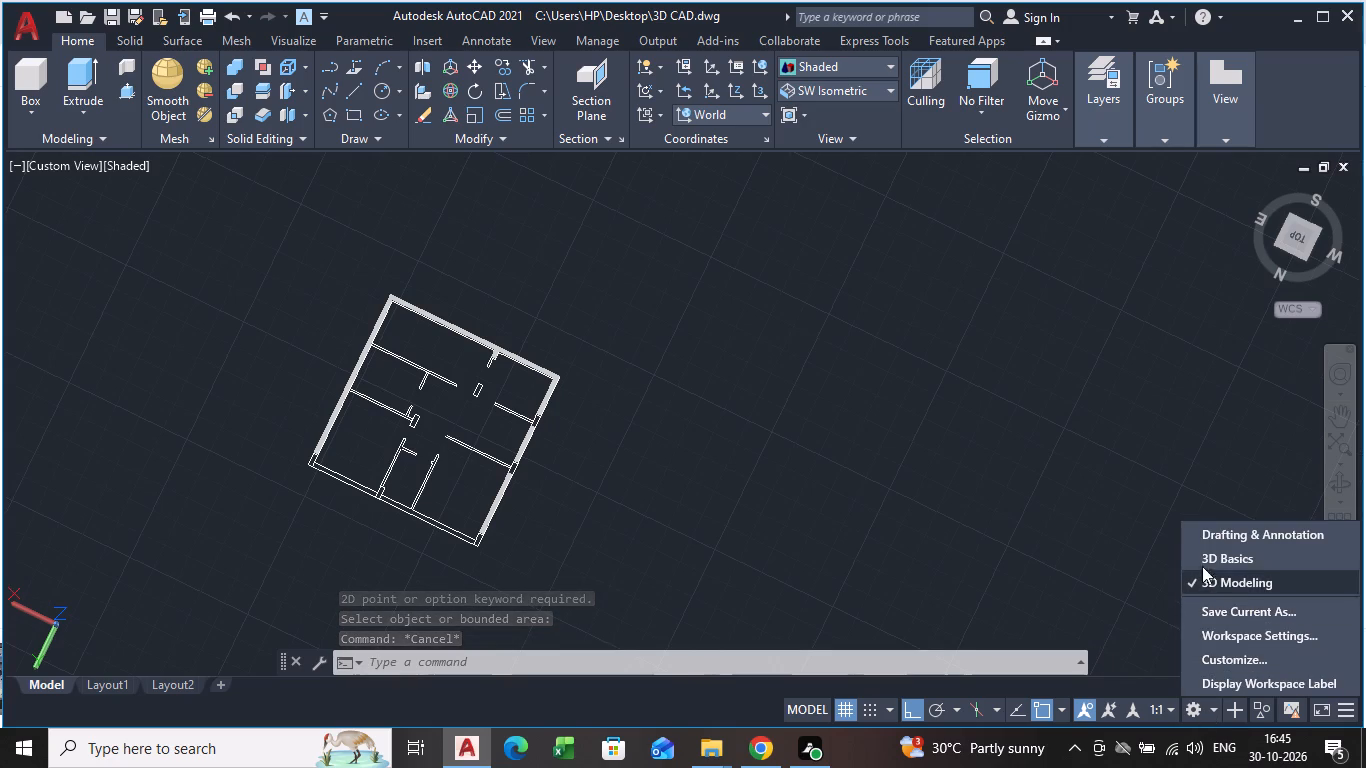
{"action": "left_click", "coordinate": [1209, 533]}
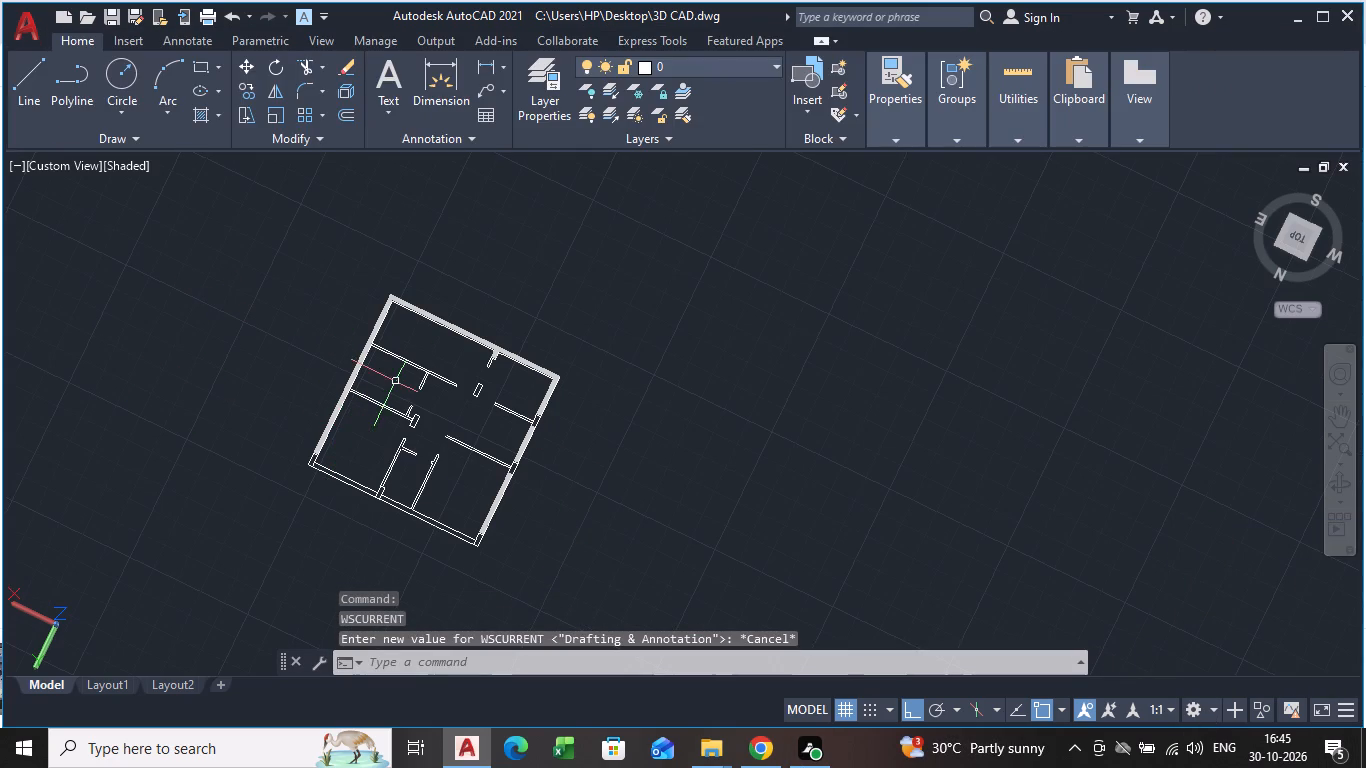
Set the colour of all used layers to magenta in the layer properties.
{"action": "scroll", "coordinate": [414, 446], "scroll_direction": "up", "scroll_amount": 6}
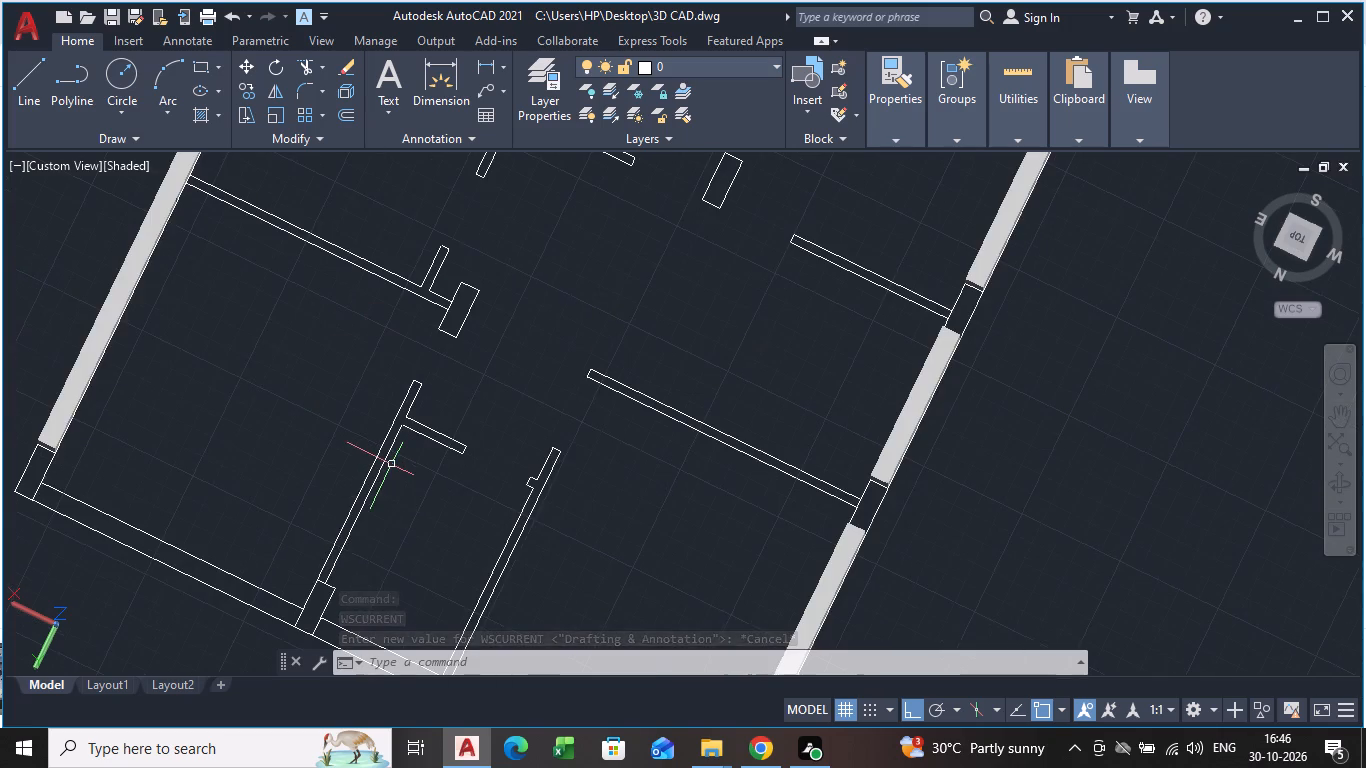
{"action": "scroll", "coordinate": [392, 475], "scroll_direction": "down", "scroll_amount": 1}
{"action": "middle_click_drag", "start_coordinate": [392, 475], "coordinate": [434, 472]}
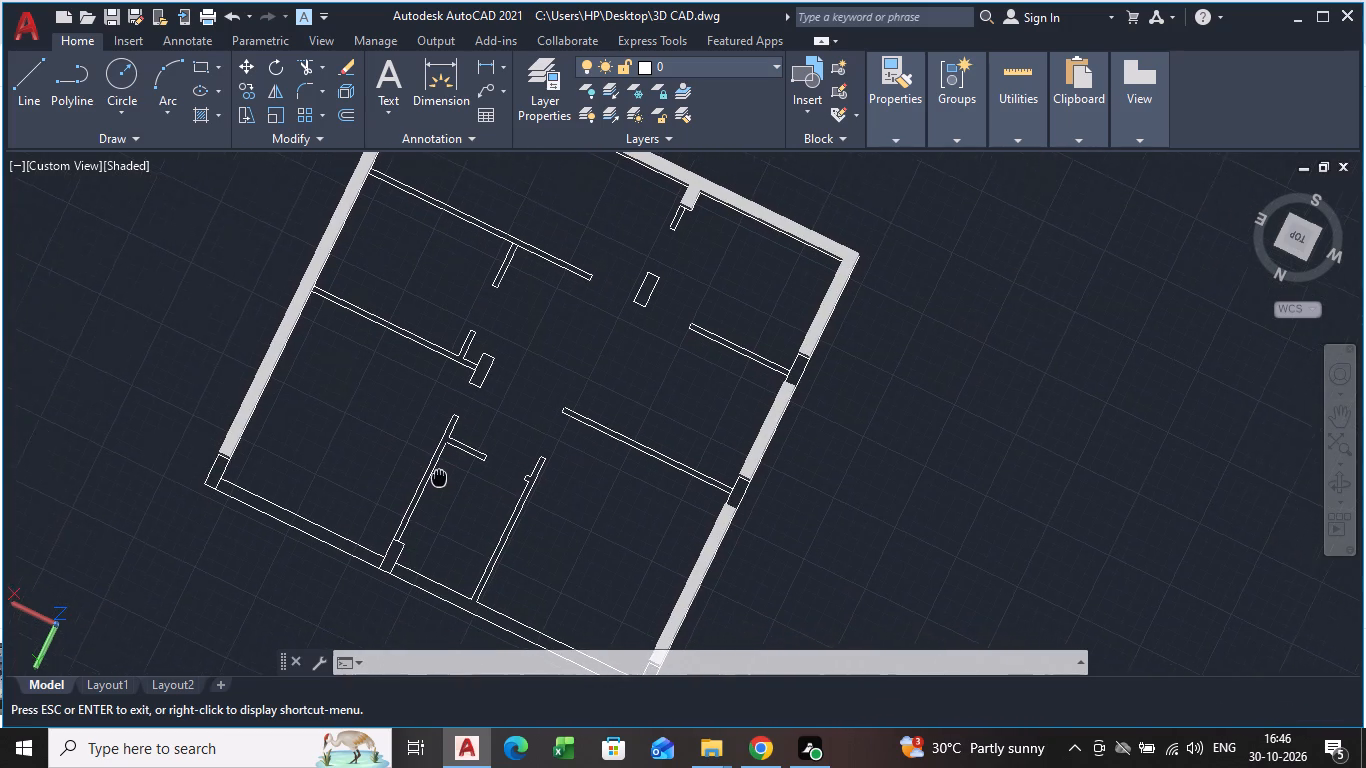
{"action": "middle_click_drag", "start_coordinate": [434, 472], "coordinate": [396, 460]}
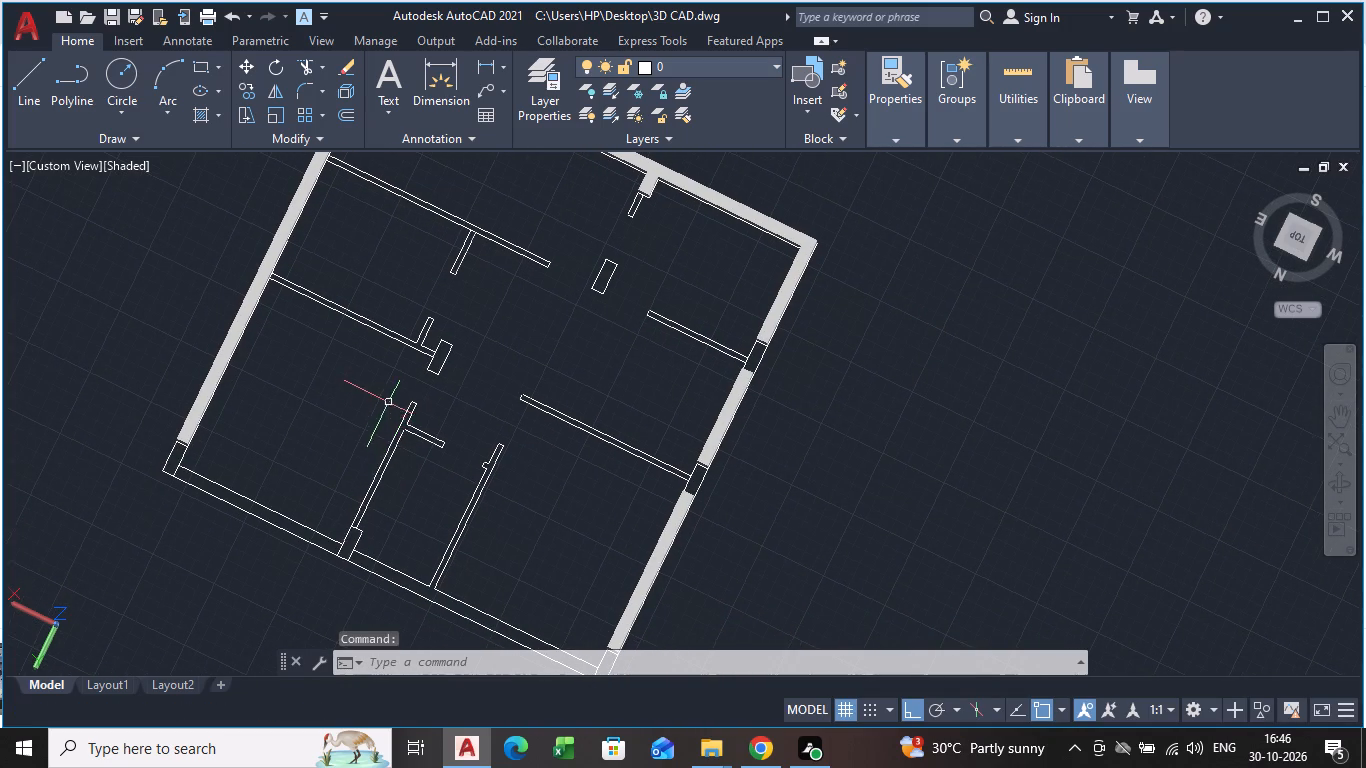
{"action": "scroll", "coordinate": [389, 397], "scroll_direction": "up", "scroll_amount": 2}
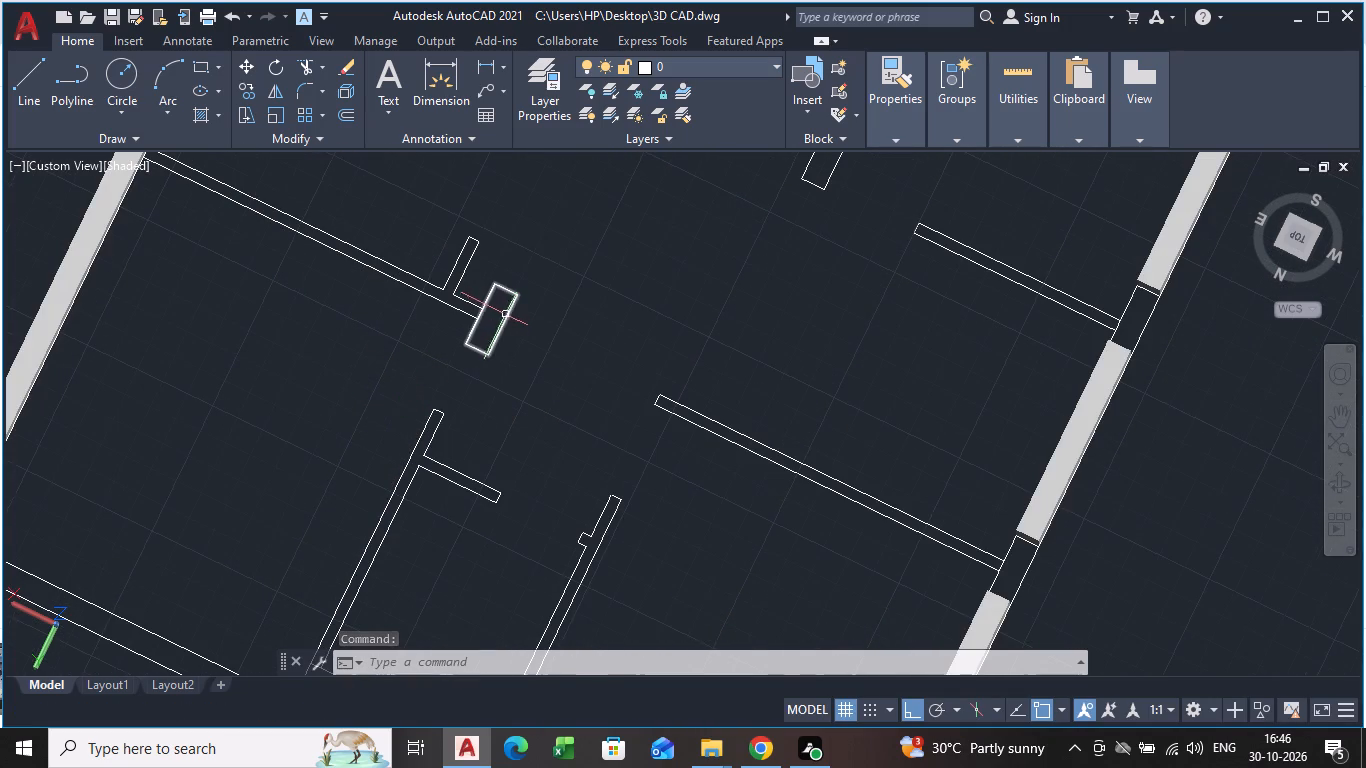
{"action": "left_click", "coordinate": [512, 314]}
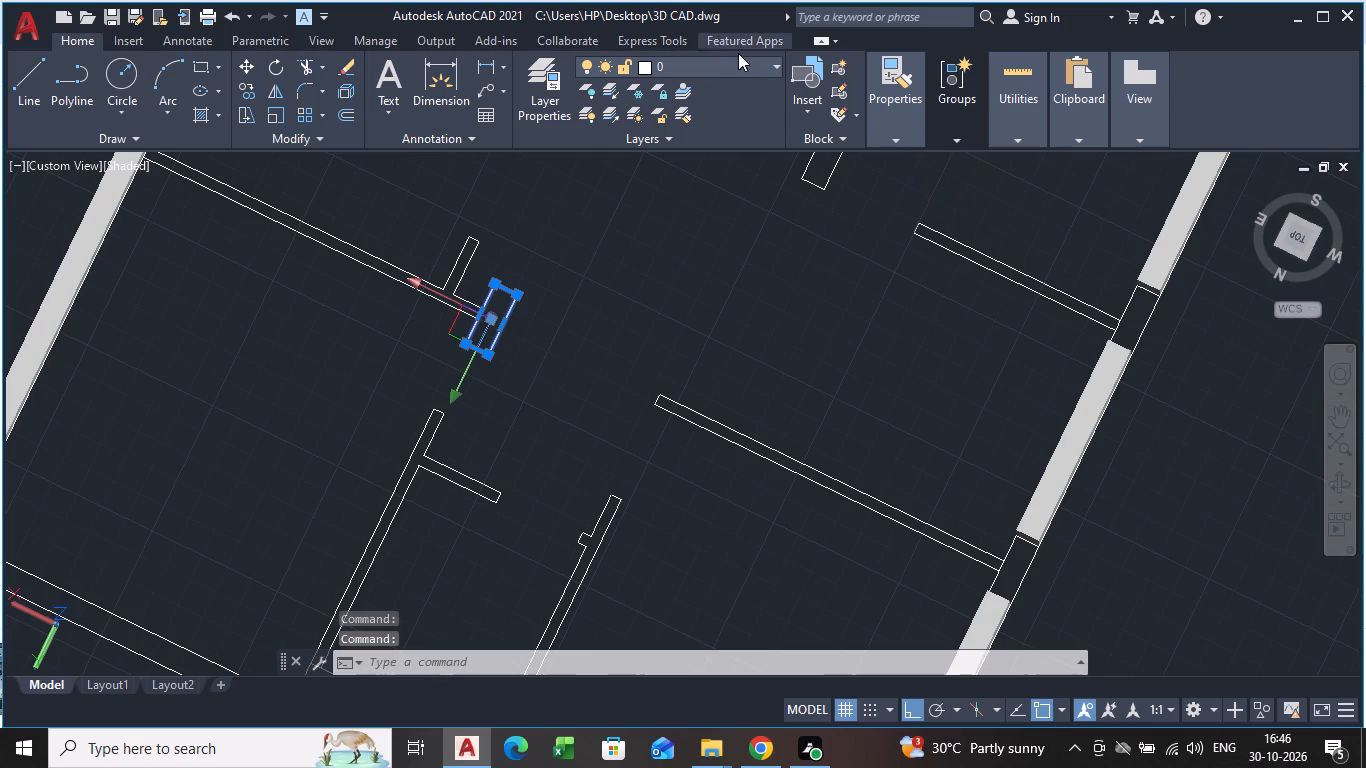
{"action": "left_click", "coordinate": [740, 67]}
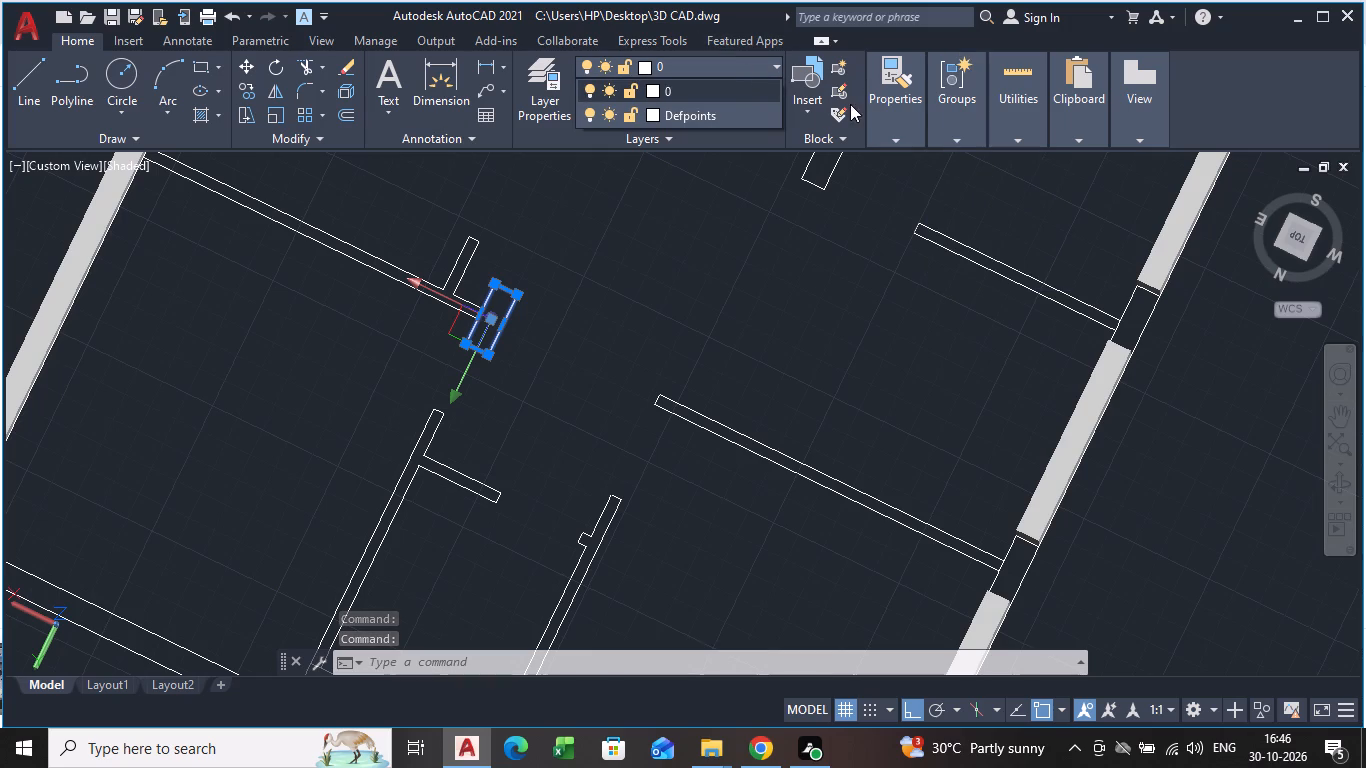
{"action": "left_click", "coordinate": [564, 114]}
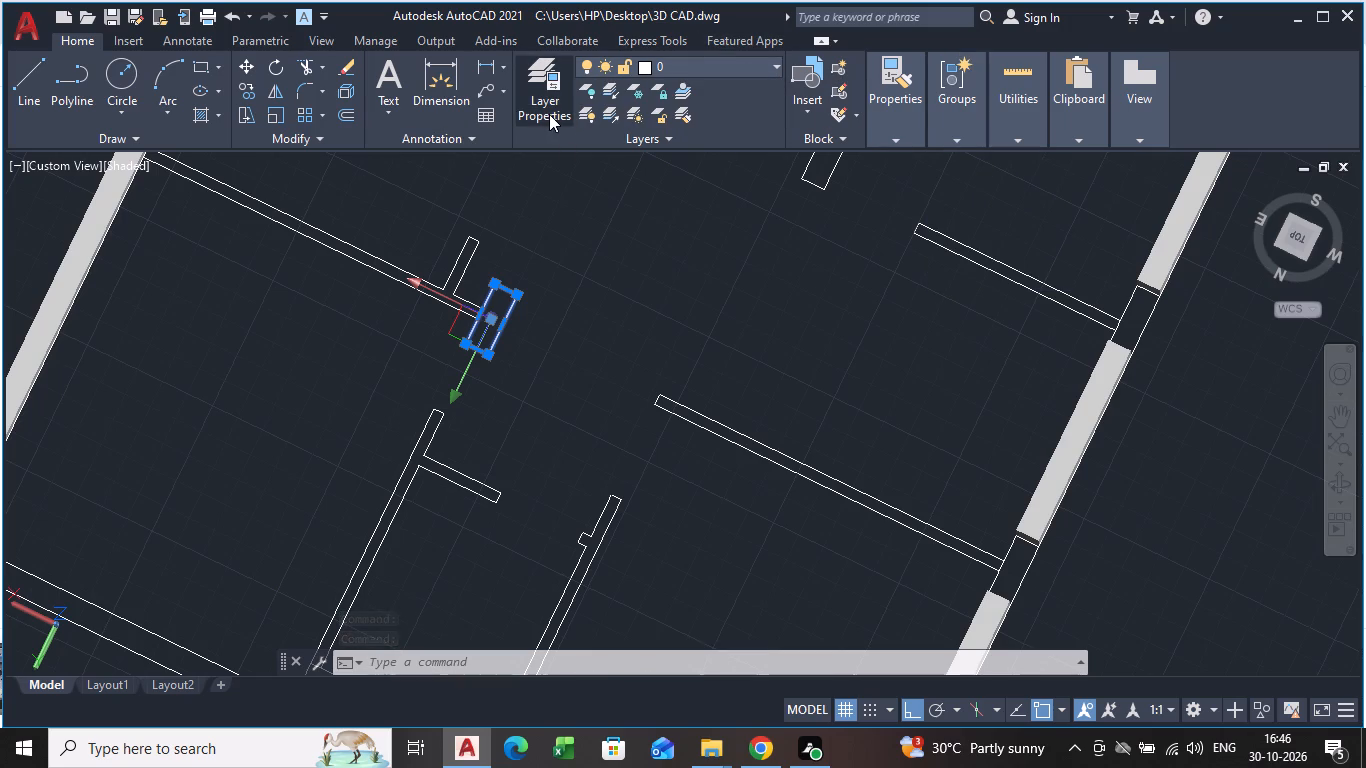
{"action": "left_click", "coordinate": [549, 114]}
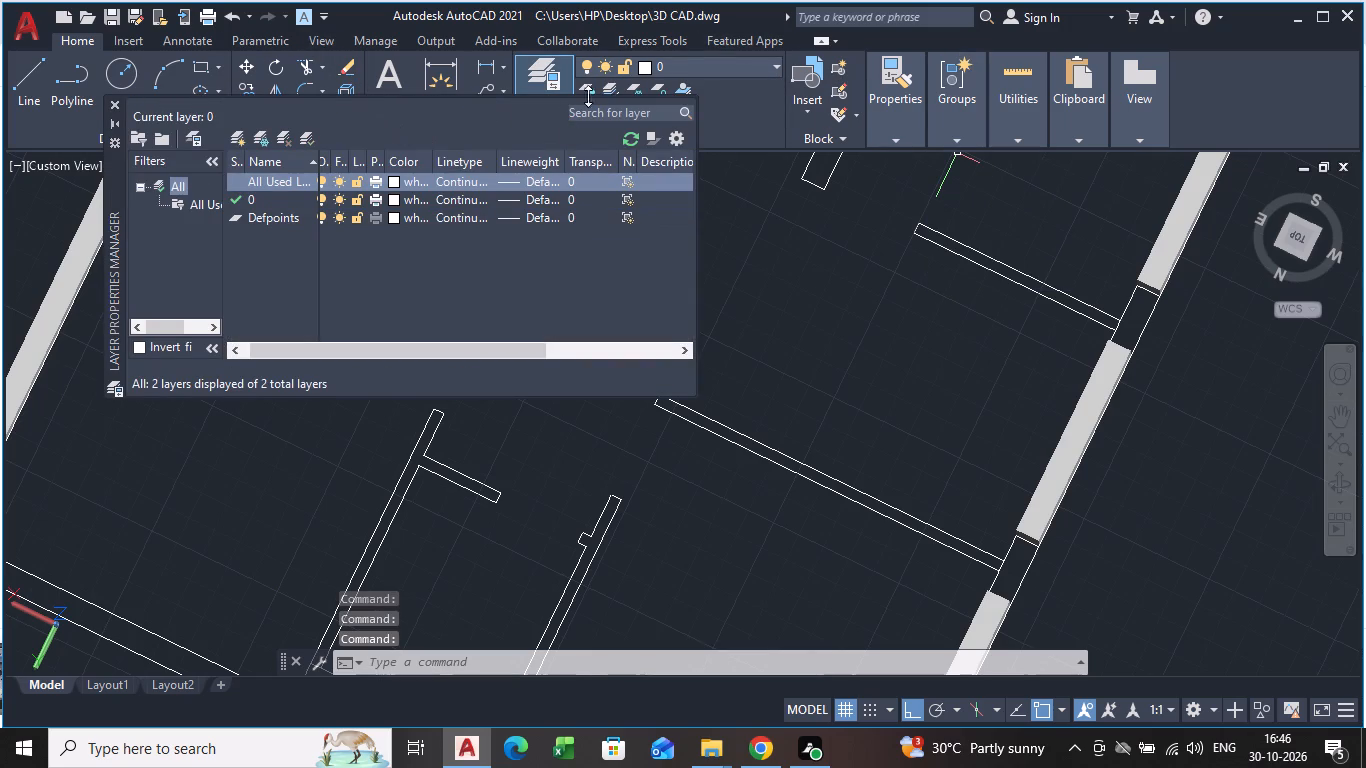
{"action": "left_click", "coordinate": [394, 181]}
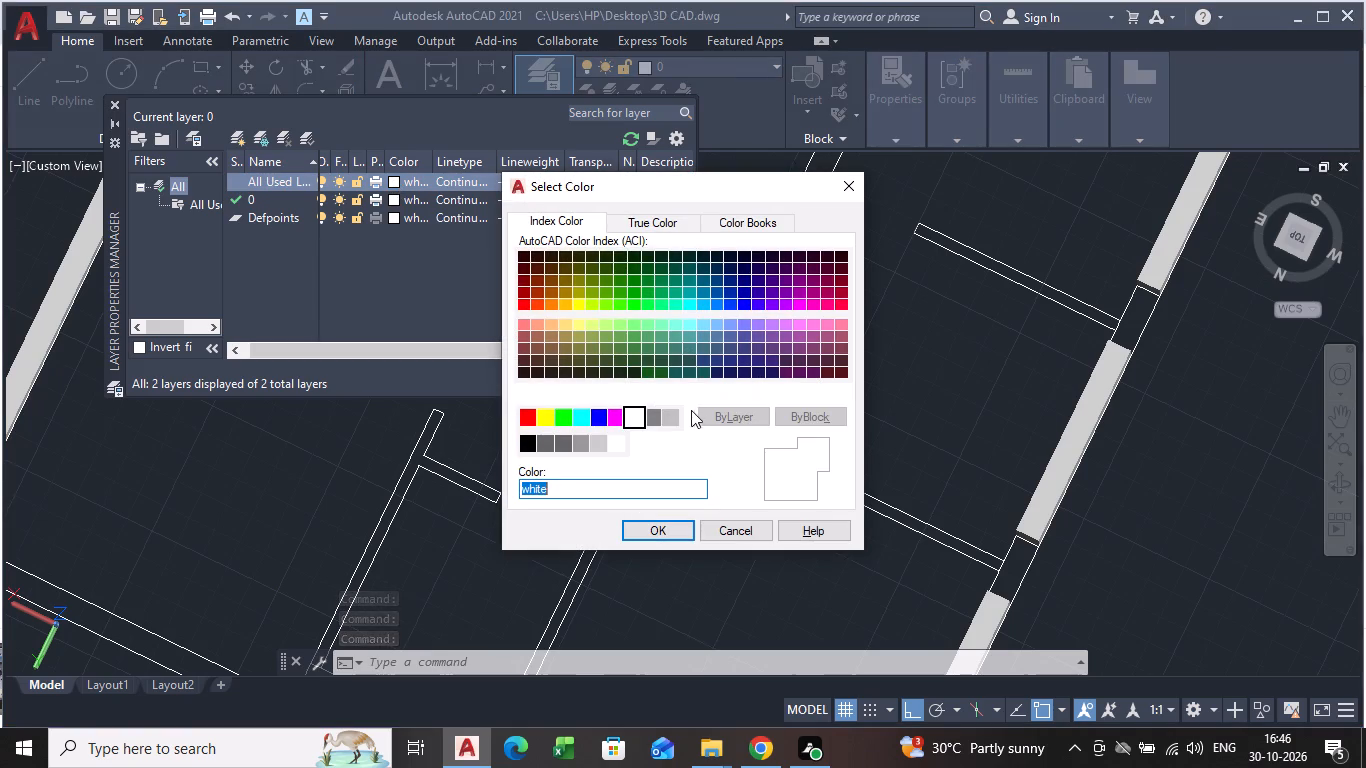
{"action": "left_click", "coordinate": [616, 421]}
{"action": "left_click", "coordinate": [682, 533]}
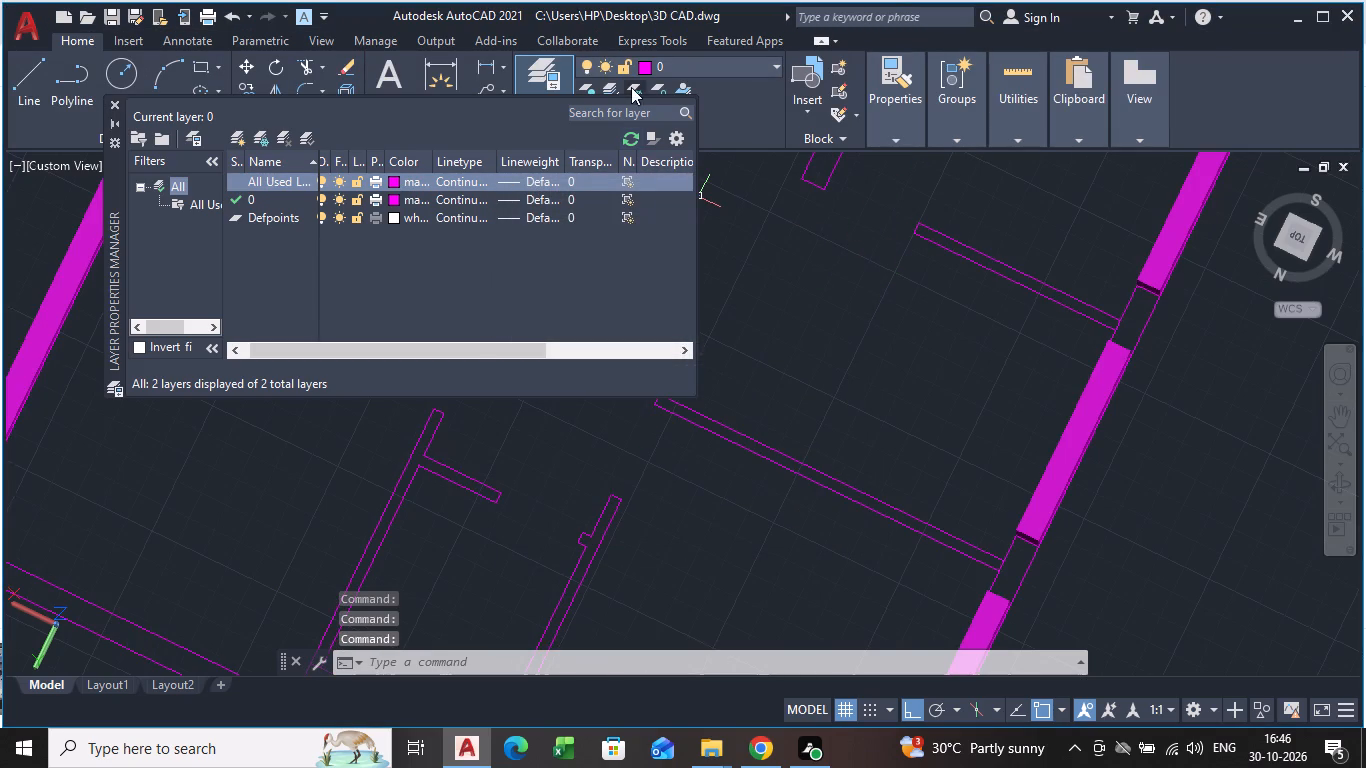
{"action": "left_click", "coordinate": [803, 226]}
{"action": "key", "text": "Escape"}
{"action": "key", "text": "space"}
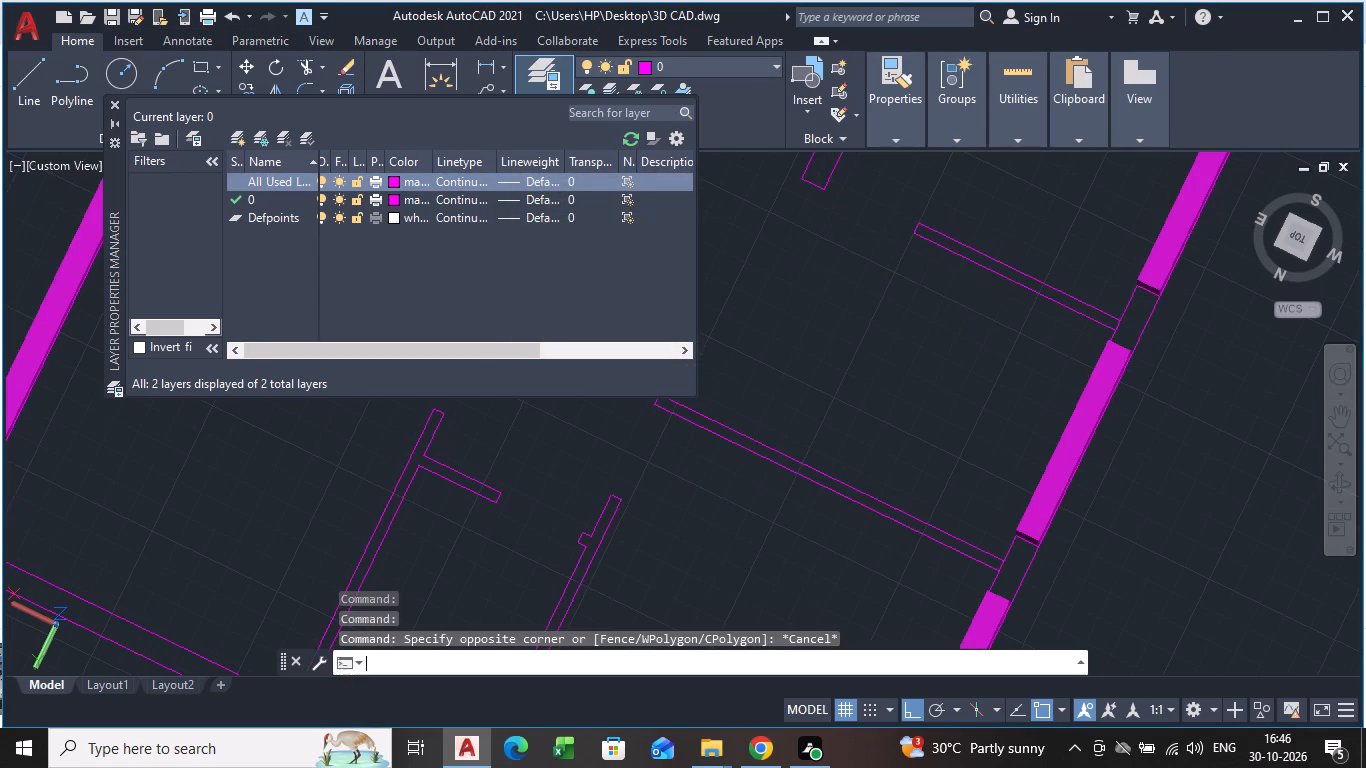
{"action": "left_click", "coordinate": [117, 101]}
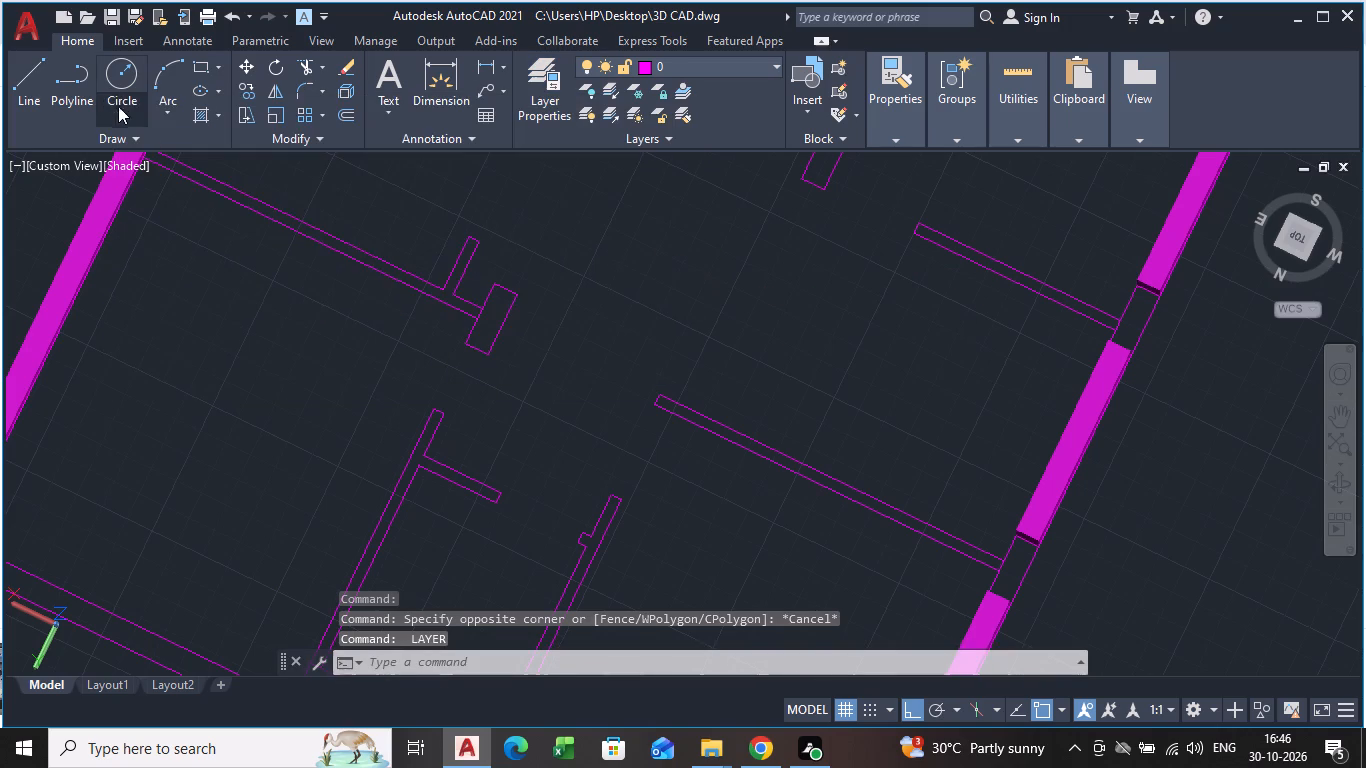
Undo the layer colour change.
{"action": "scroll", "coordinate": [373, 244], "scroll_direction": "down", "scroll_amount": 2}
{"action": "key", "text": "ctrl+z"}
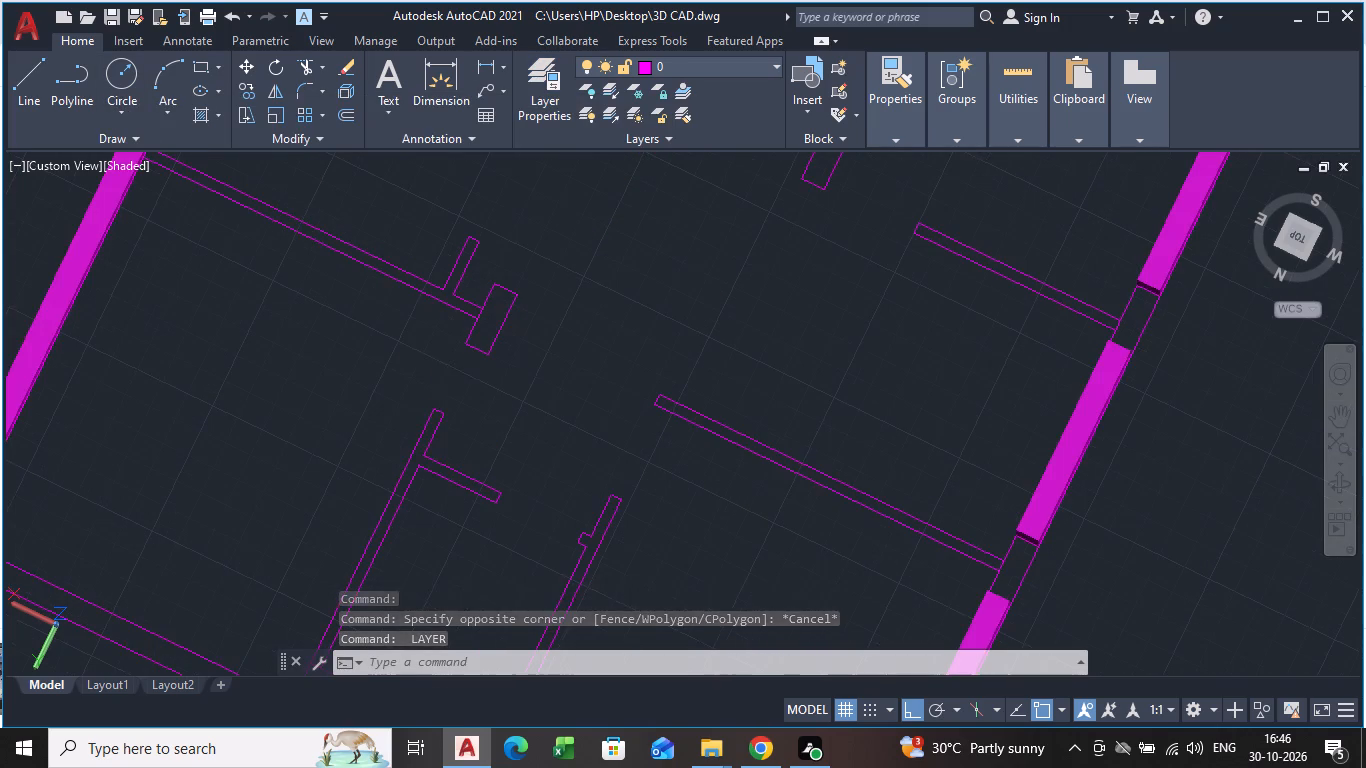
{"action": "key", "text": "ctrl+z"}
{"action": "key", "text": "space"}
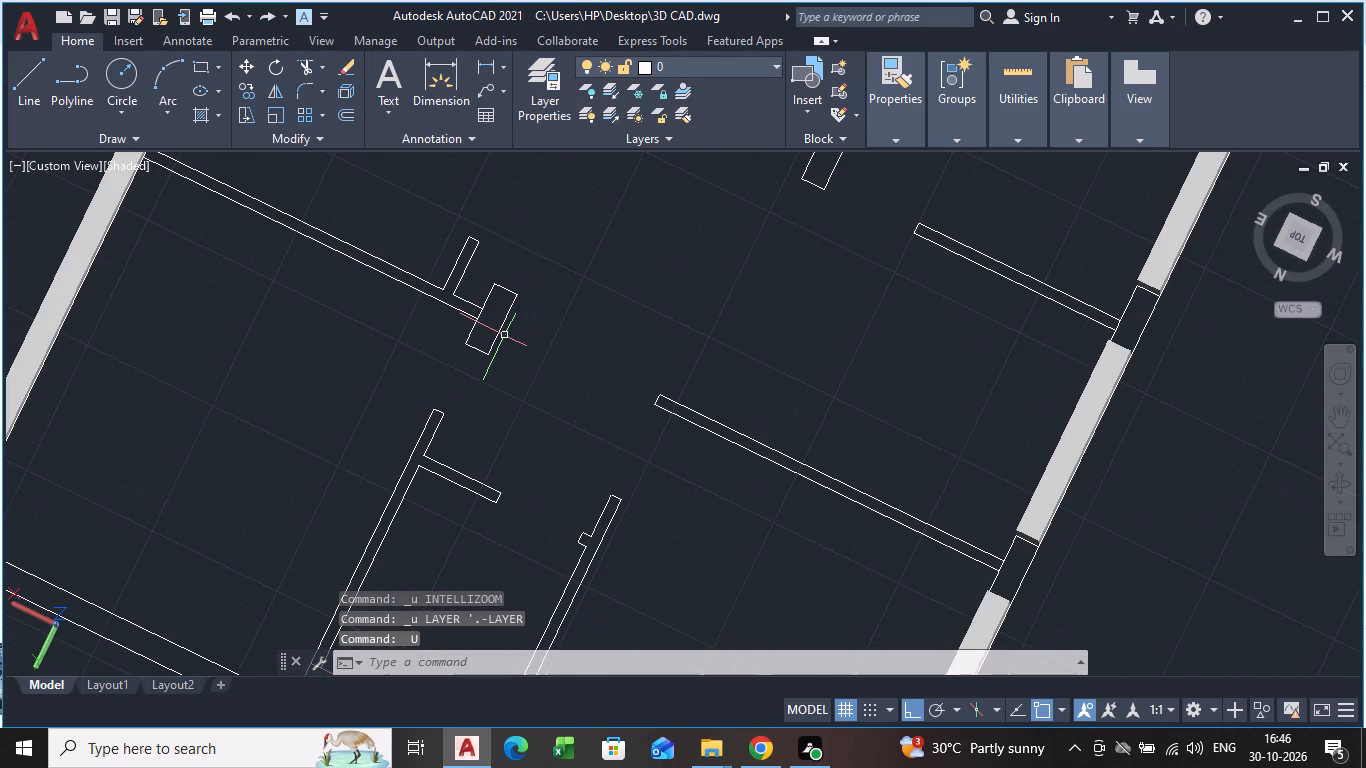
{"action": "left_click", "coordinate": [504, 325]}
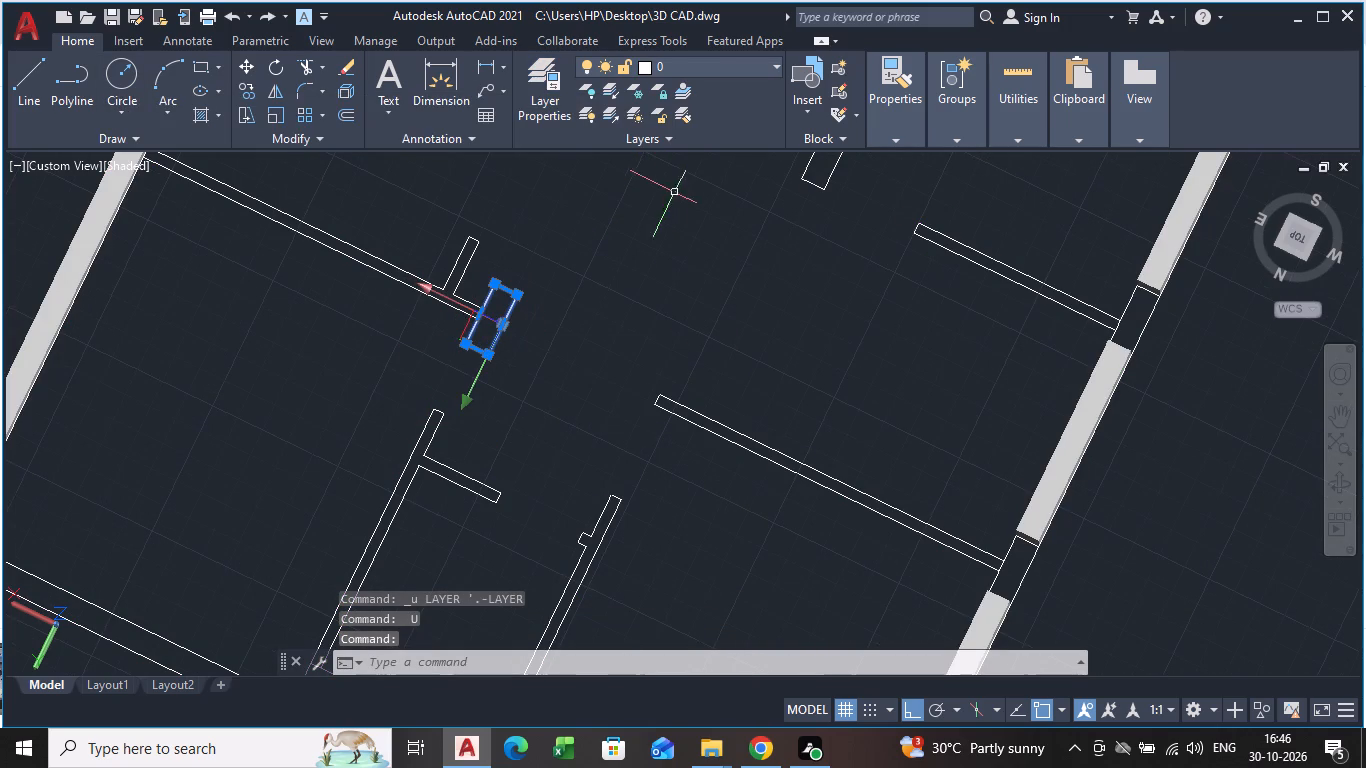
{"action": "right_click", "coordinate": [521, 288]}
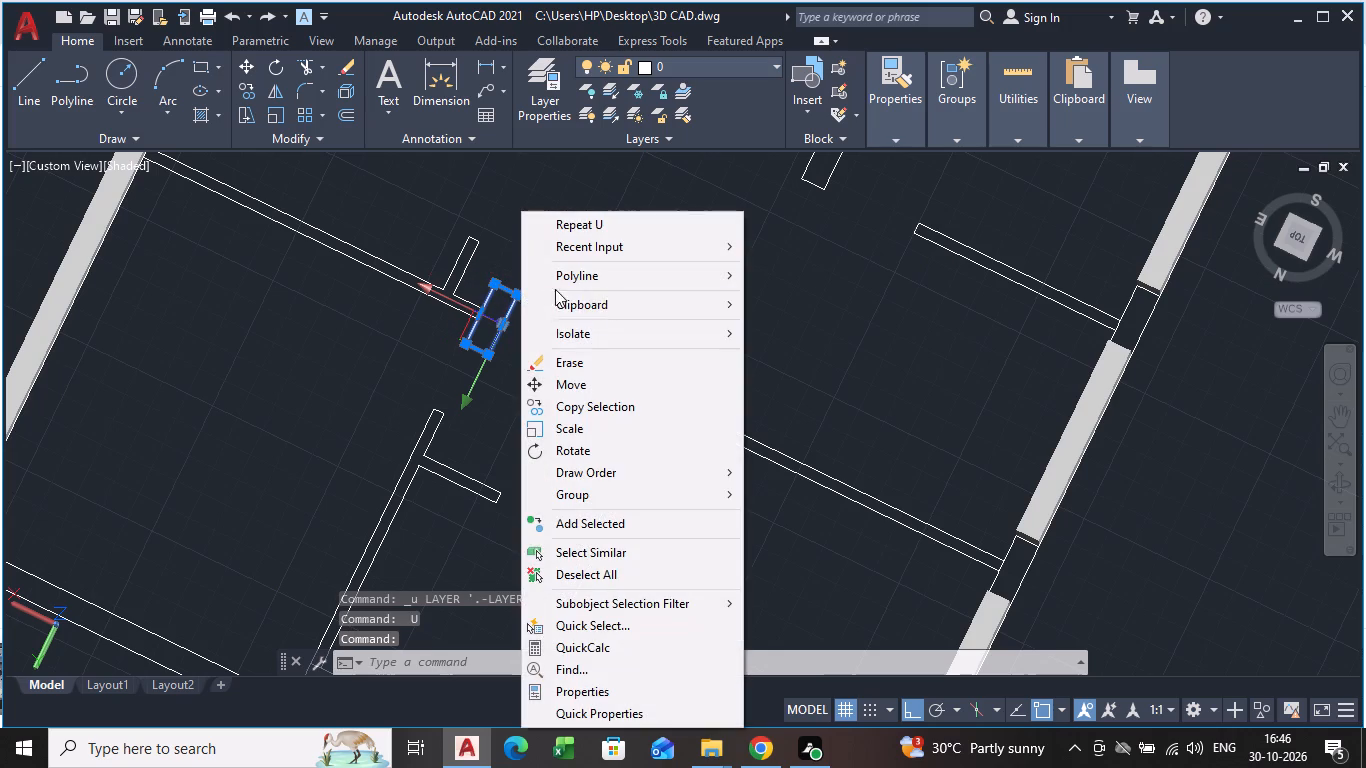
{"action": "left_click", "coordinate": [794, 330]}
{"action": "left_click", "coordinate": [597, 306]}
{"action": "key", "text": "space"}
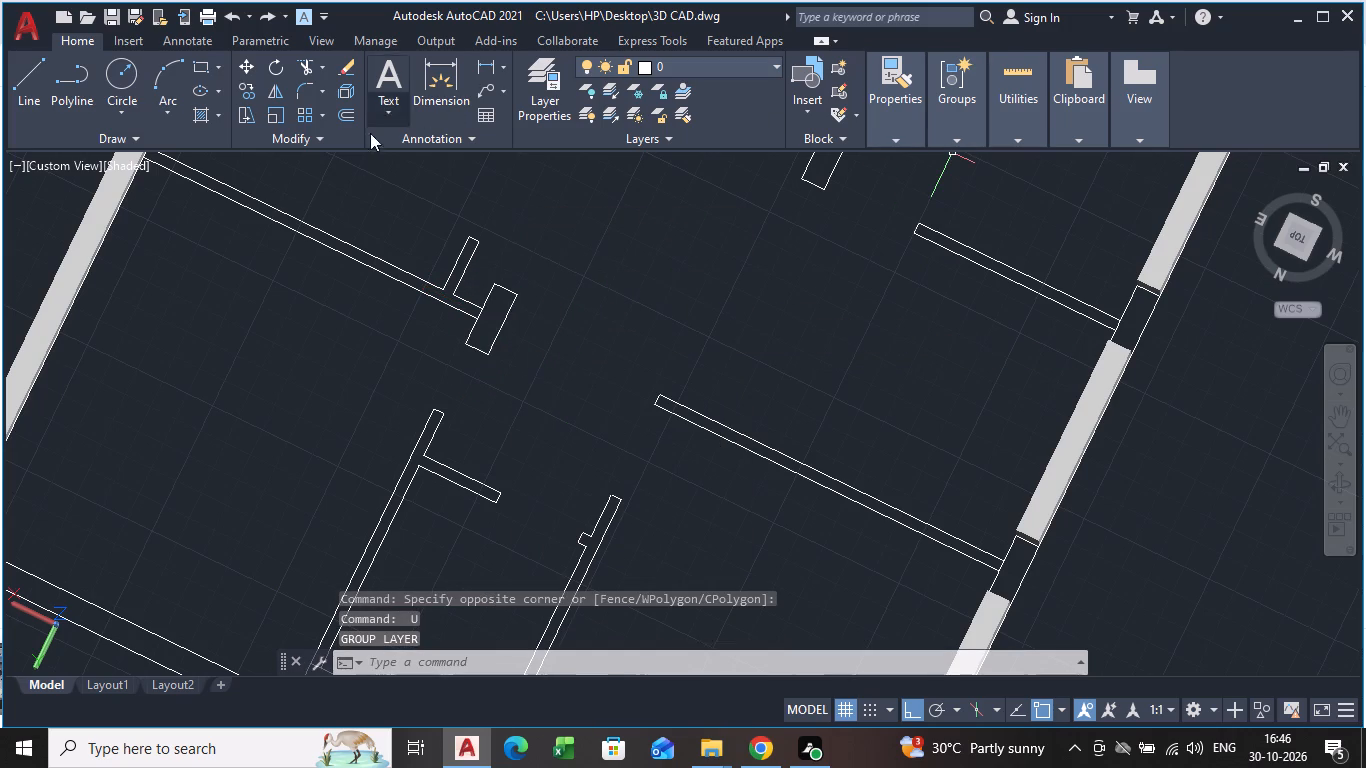
Examine the floor plan from above, checking the interior columns and partitions near the free-standing column.
{"action": "scroll", "coordinate": [584, 291], "scroll_direction": "down", "scroll_amount": 2}
{"action": "scroll", "coordinate": [383, 399], "scroll_direction": "down", "scroll_amount": 1}
{"action": "middle_click_drag", "start_coordinate": [383, 399], "coordinate": [312, 405]}
{"action": "scroll", "coordinate": [323, 394], "scroll_direction": "up", "scroll_amount": 2}
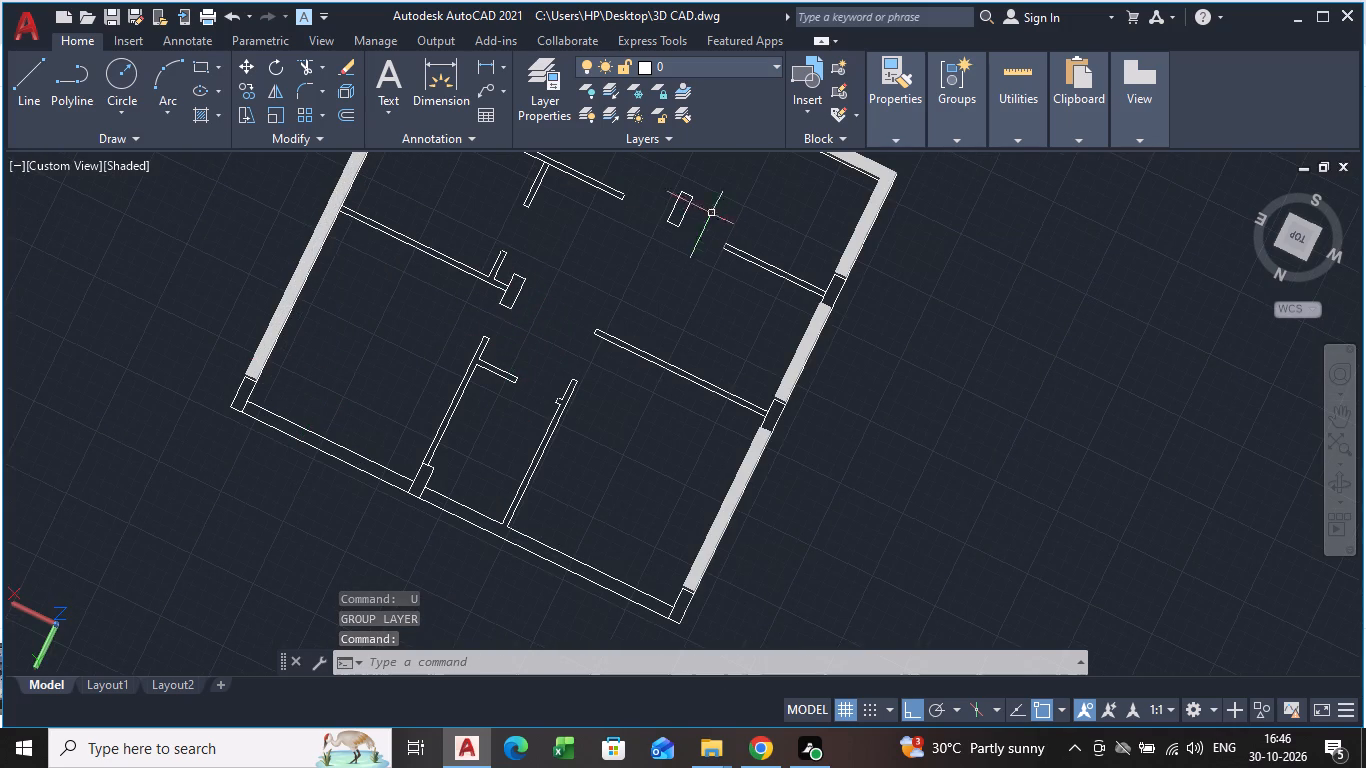
{"action": "scroll", "coordinate": [674, 253], "scroll_direction": "down", "scroll_amount": 1}
{"action": "middle_click_drag", "start_coordinate": [659, 248], "coordinate": [633, 333]}
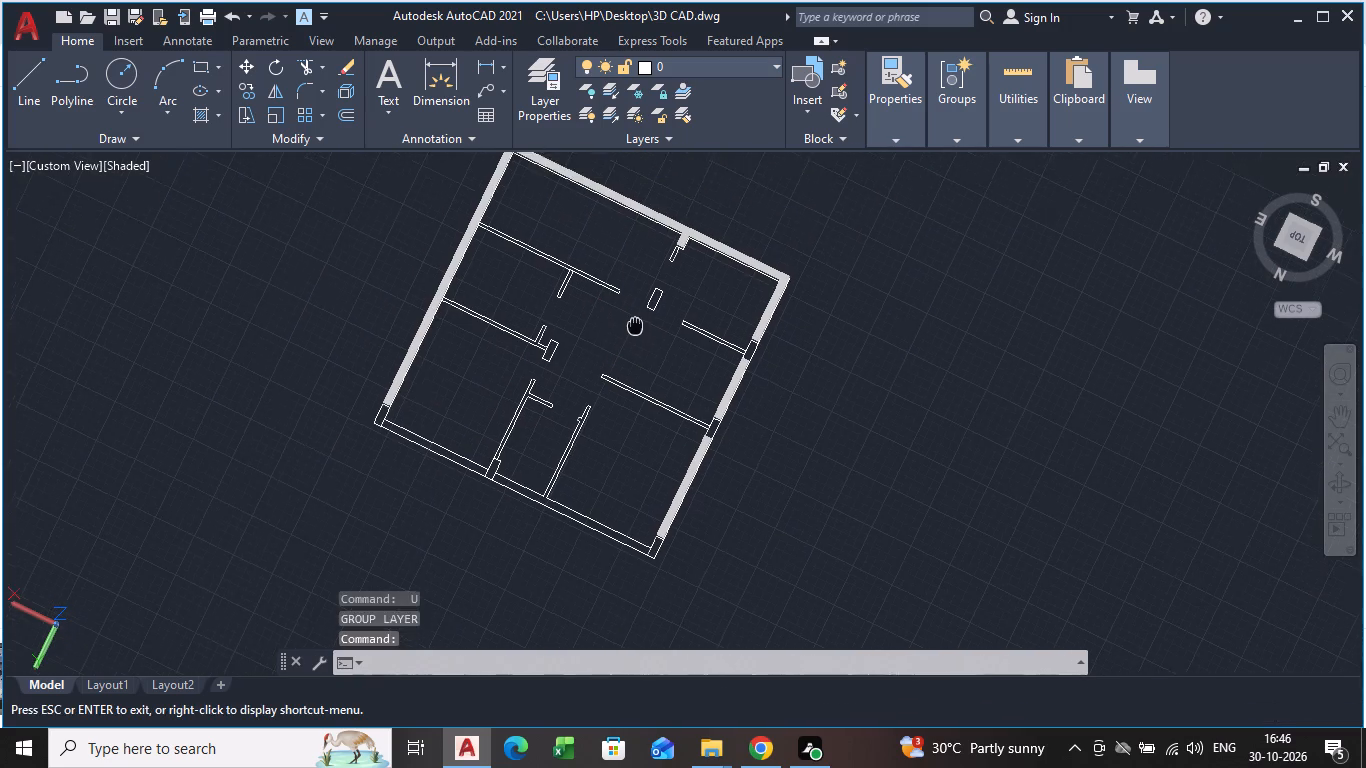
{"action": "middle_click_drag", "start_coordinate": [633, 333], "coordinate": [633, 337]}
{"action": "scroll", "coordinate": [633, 337], "scroll_direction": "down", "scroll_amount": 1}
{"action": "scroll", "coordinate": [653, 310], "scroll_direction": "up", "scroll_amount": 3}
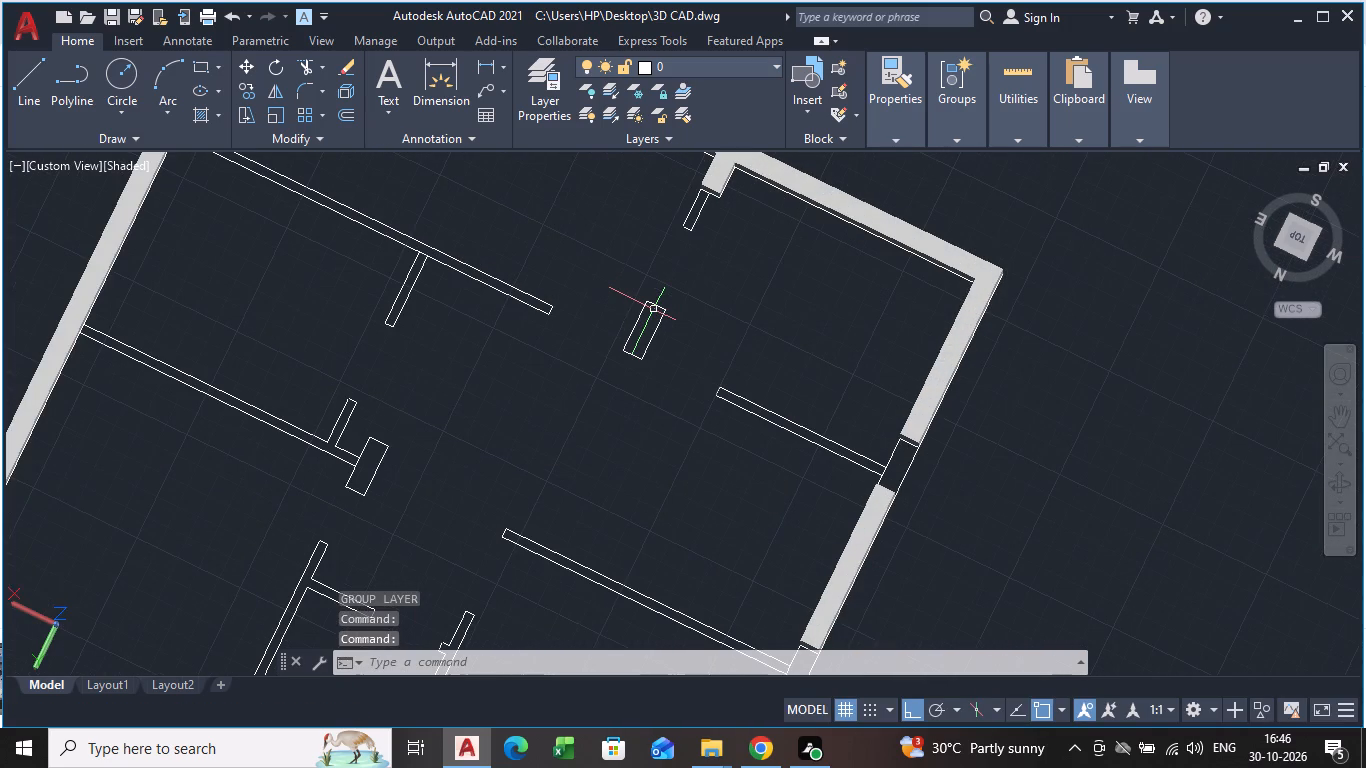
{"action": "scroll", "coordinate": [569, 446], "scroll_direction": "down", "scroll_amount": 1}
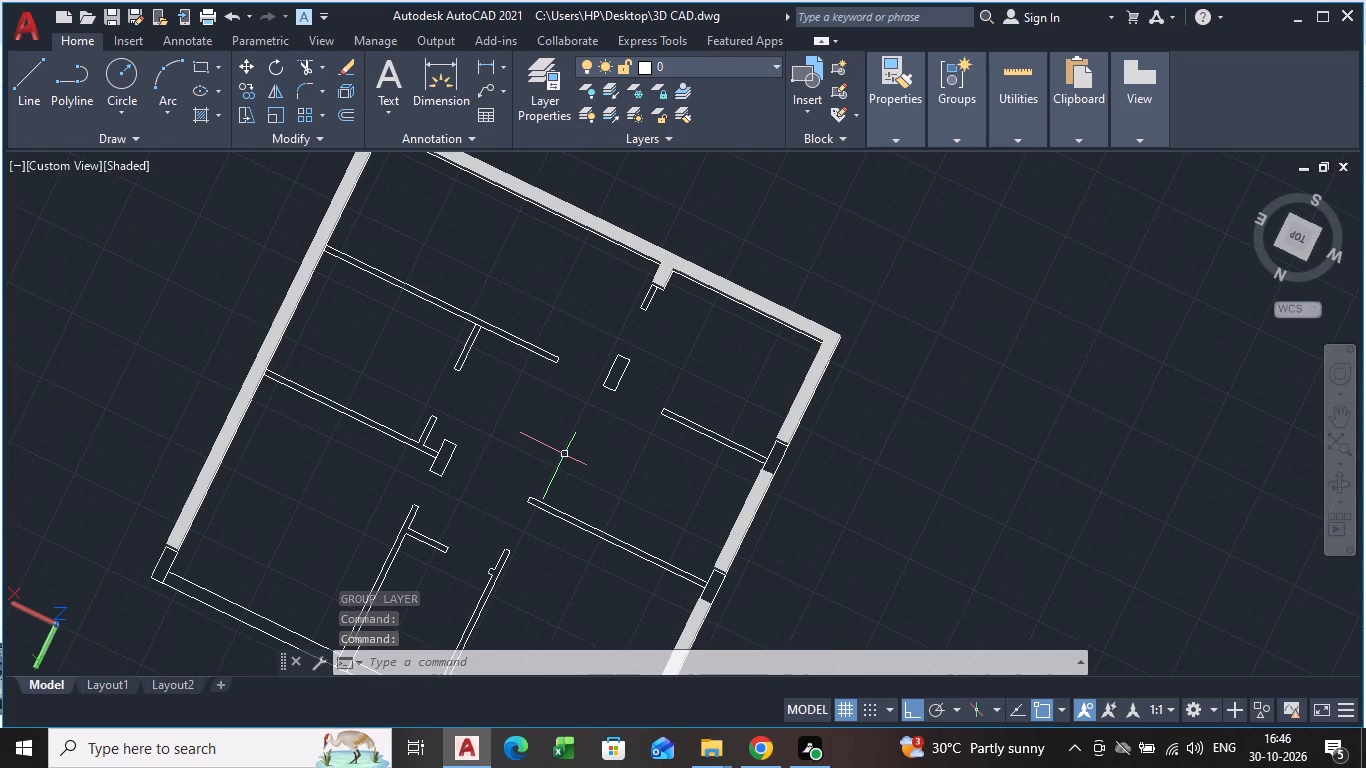
{"action": "scroll", "coordinate": [624, 341], "scroll_direction": "up", "scroll_amount": 2}
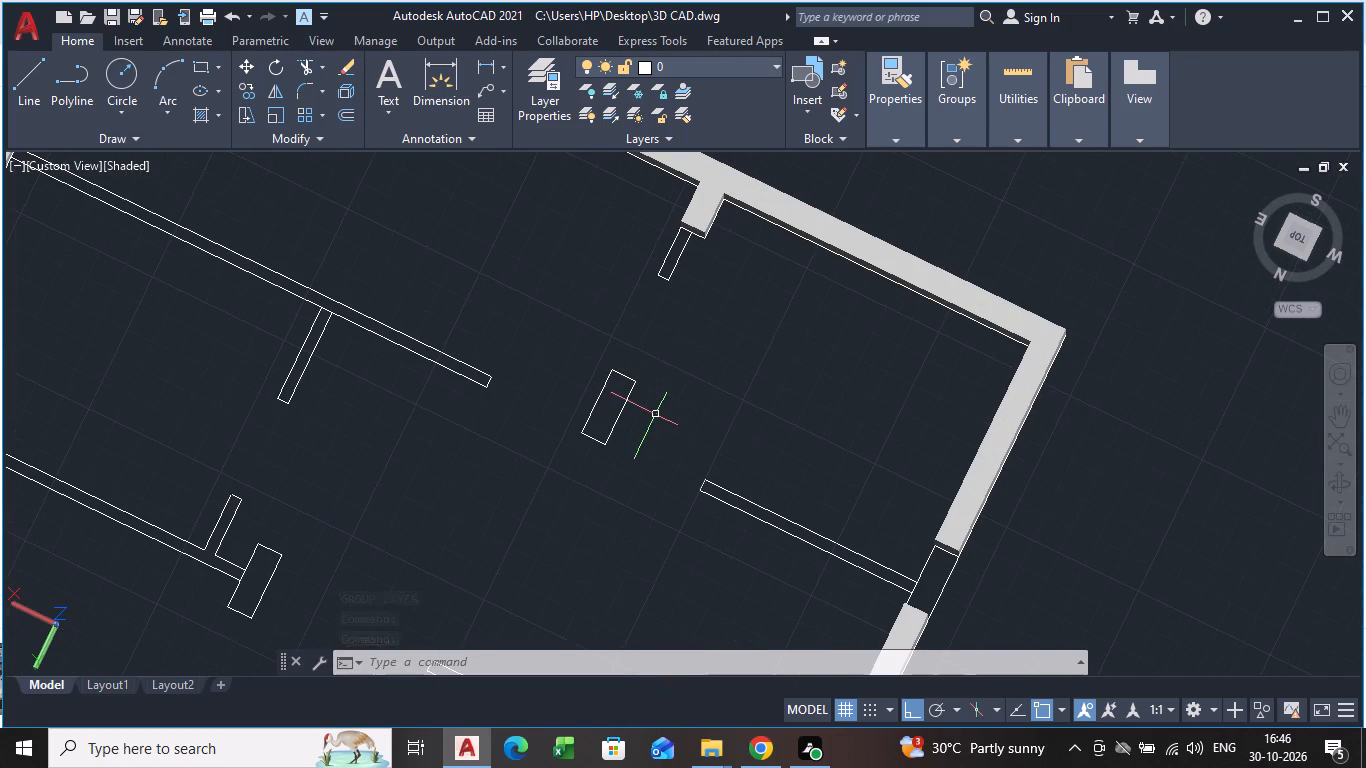
Undo the recent view changes and the workspace switch, going back to the 3D Modeling workspace.
{"action": "scroll", "coordinate": [521, 435], "scroll_direction": "down", "scroll_amount": 2}
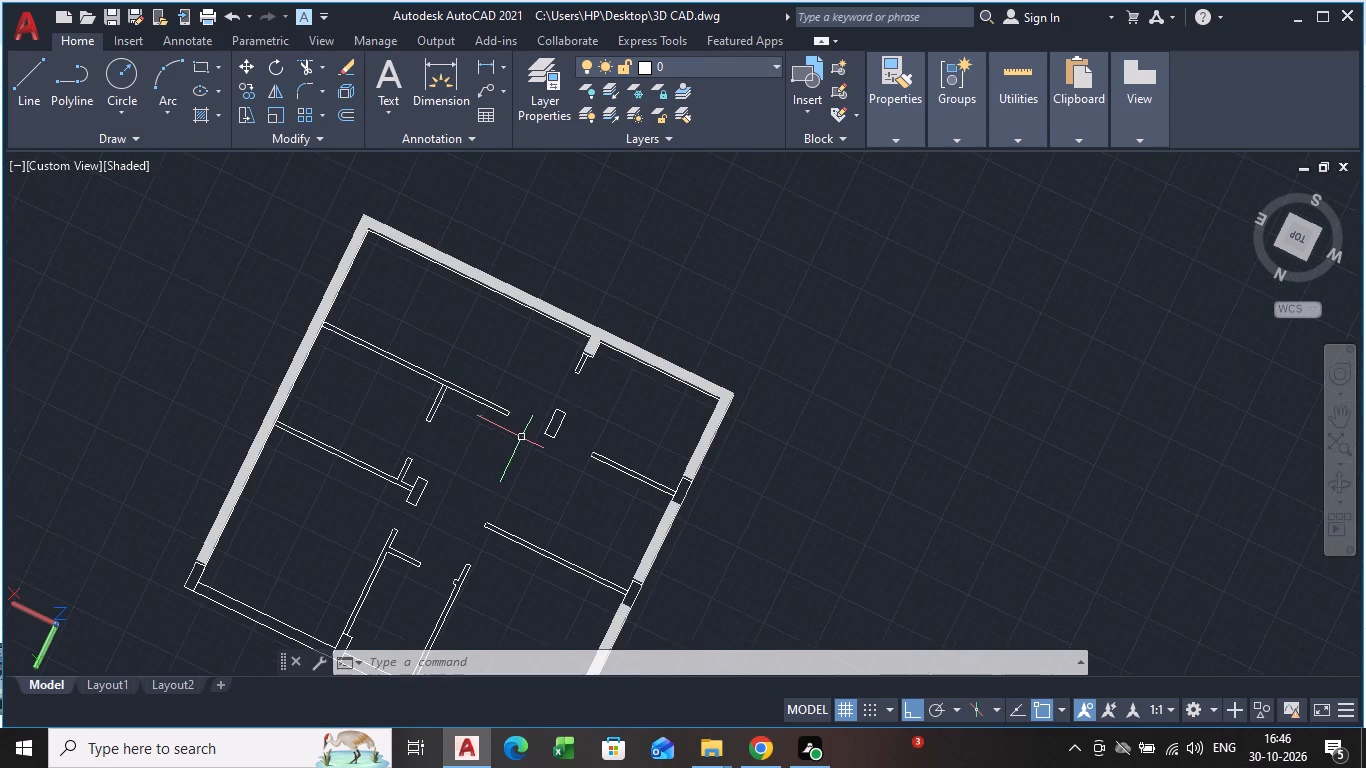
{"action": "scroll", "coordinate": [544, 476], "scroll_direction": "up", "scroll_amount": 1}
{"action": "key", "text": "ctrl+z"}
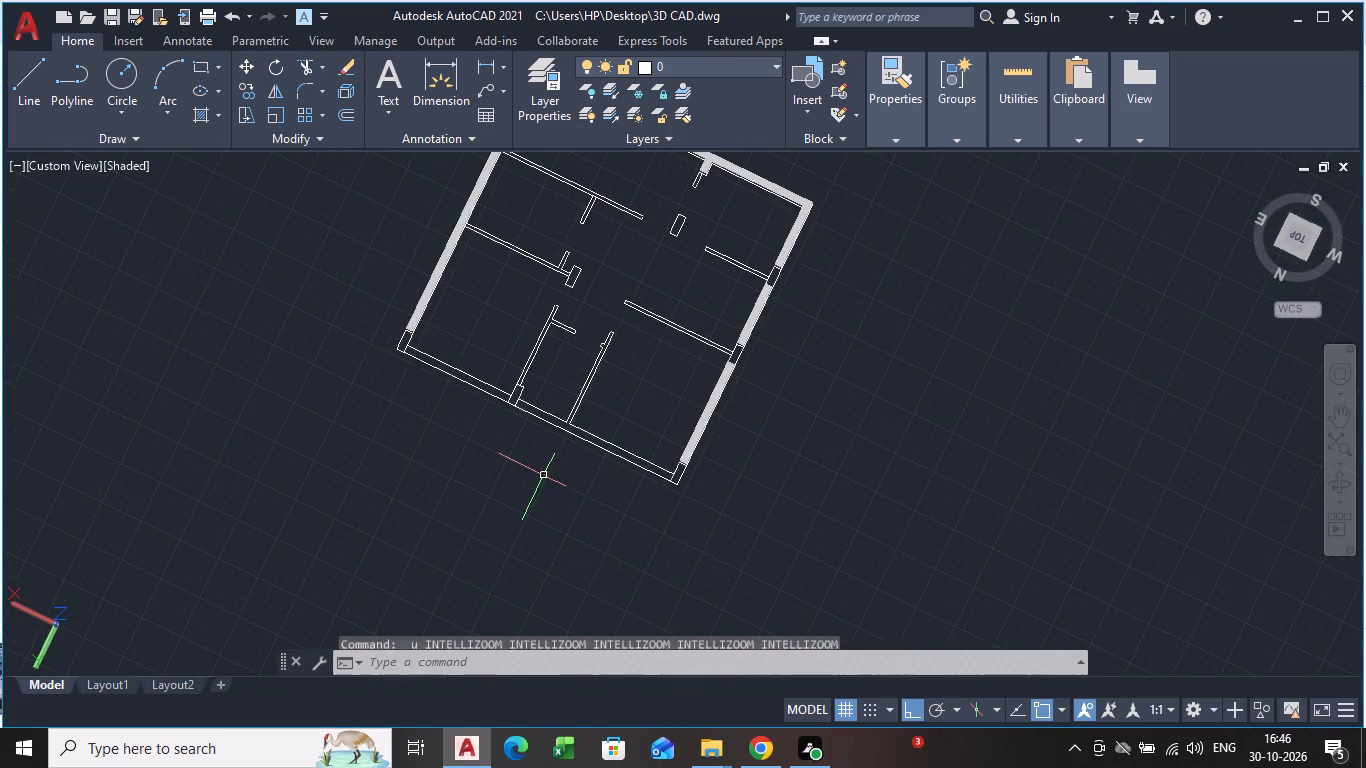
{"action": "key", "text": "ctrl+z"}
{"action": "key", "text": "ctrl+z"}
{"action": "left_click", "coordinate": [544, 476], "text": "ctrl"}
{"action": "key", "text": "ctrl+z"}
{"action": "key", "text": "ctrl+z"}
{"action": "key", "text": "ctrl+z"}
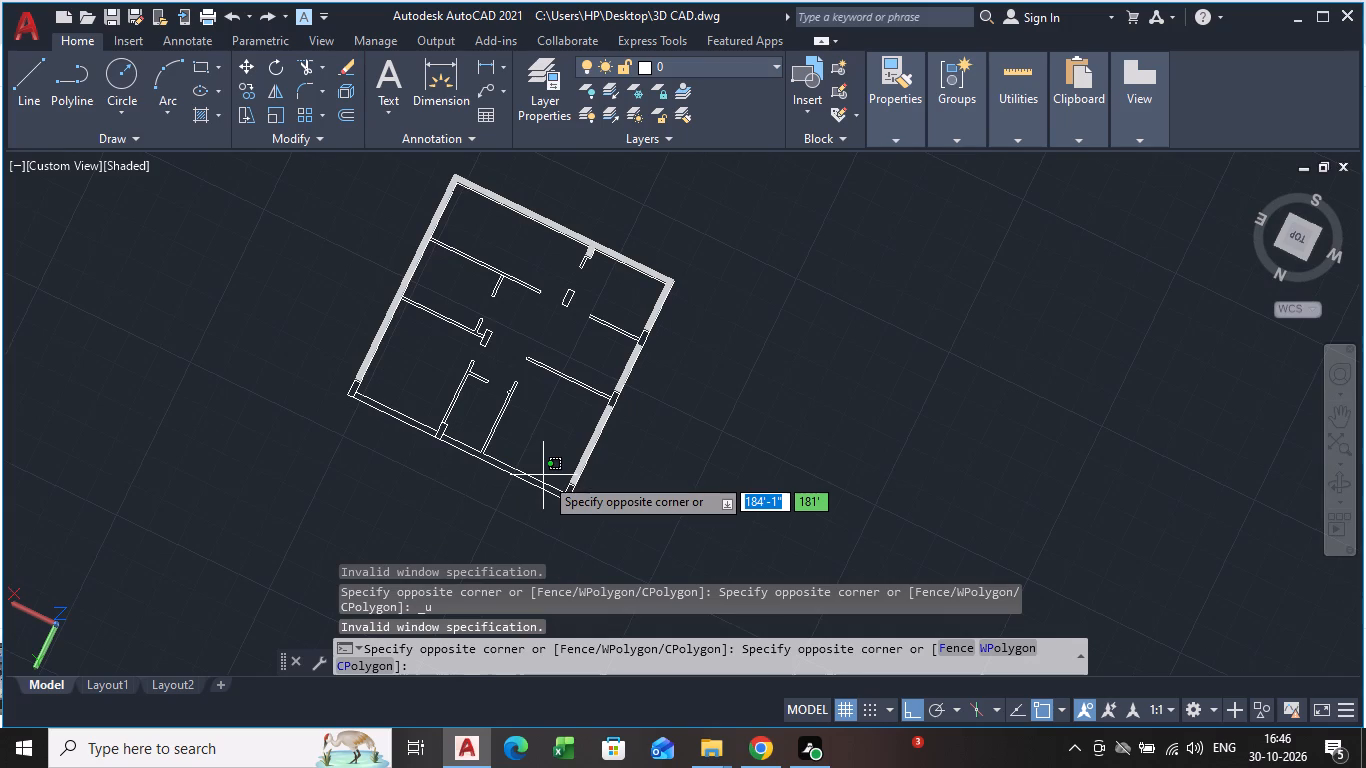
{"action": "key", "text": "ctrl+z"}
{"action": "key", "text": "ctrl+z"}
{"action": "key", "text": "ctrl+z"}
{"action": "key", "text": "ctrl+z"}
{"action": "key", "text": "ctrl+z"}
{"action": "key", "text": "ctrl+z"}
{"action": "key", "text": "ctrl+z"}
{"action": "key", "text": "ctrl+z"}
{"action": "key", "text": "ctrl+z"}
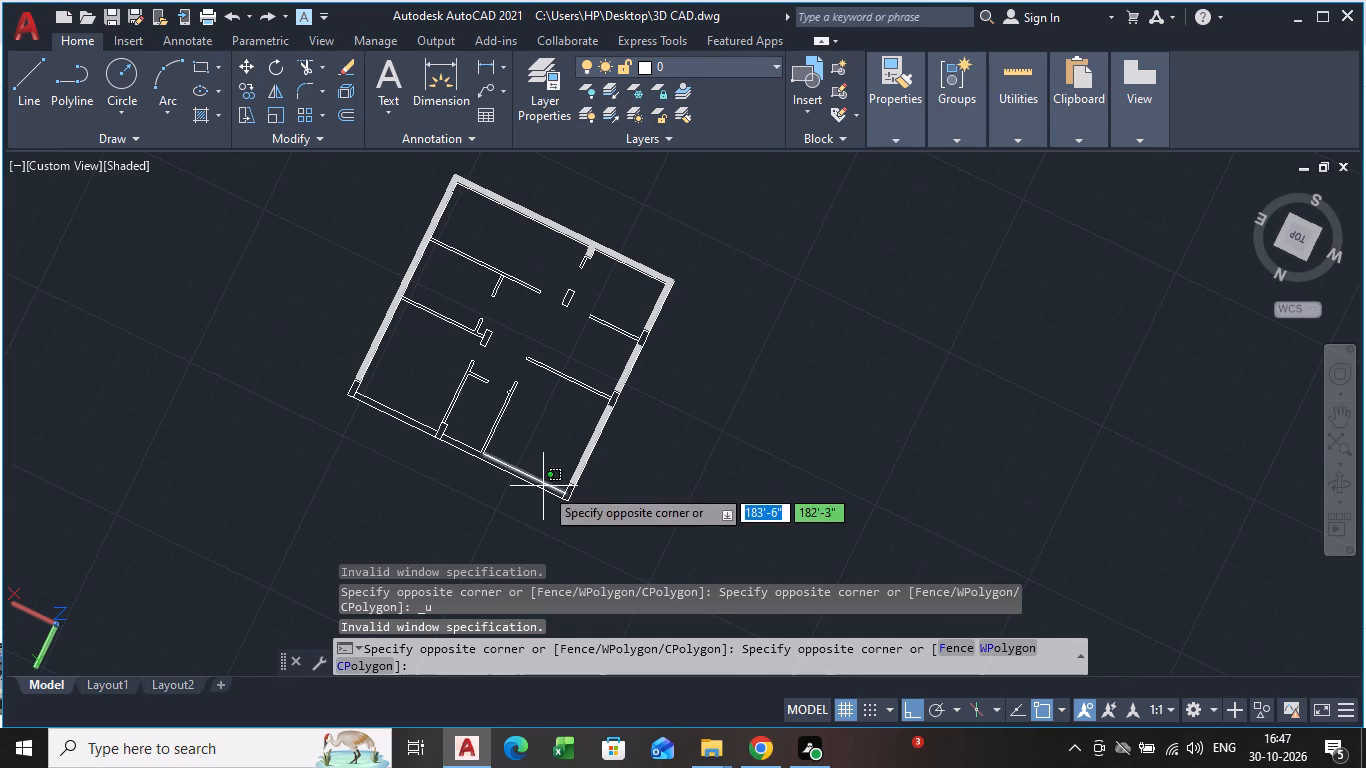
{"action": "key", "text": "space"}
{"action": "key", "text": "Escape"}
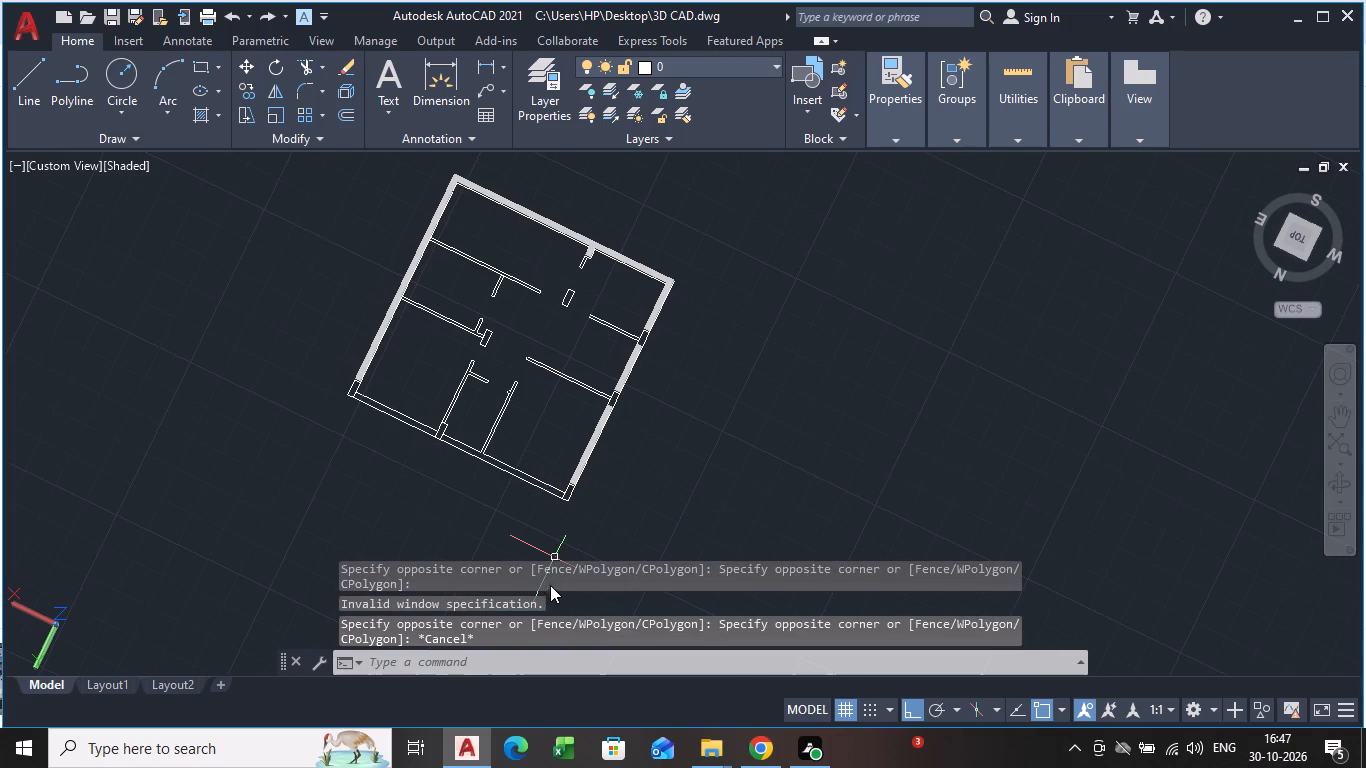
{"action": "key", "text": "ctrl+z"}
{"action": "key", "text": "ctrl+z"}
{"action": "key", "text": "ctrl+z"}
{"action": "key", "text": "ctrl+z"}
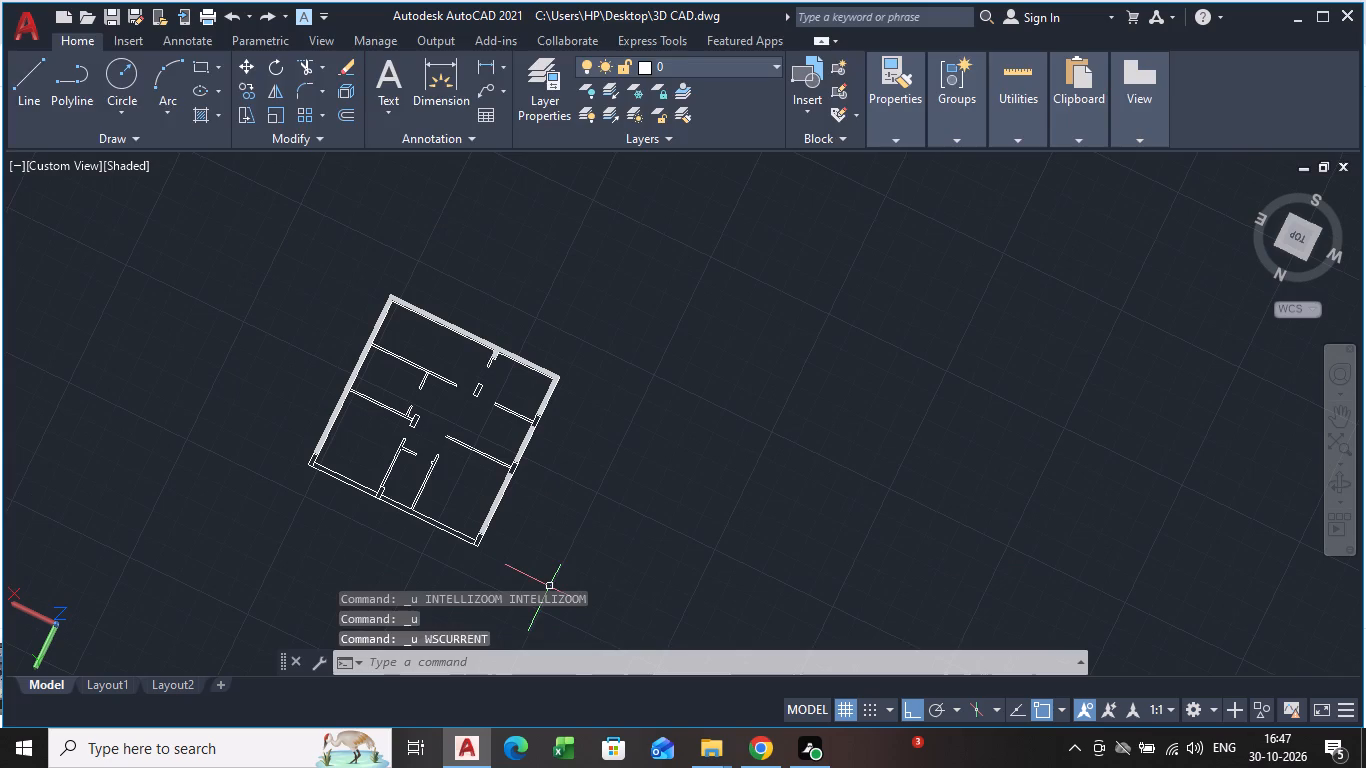
{"action": "key", "text": "ctrl+z"}
{"action": "key", "text": "ctrl+z"}
{"action": "key", "text": "ctrl+z"}
{"action": "key", "text": "ctrl+z"}
{"action": "key", "text": "ctrl+z"}
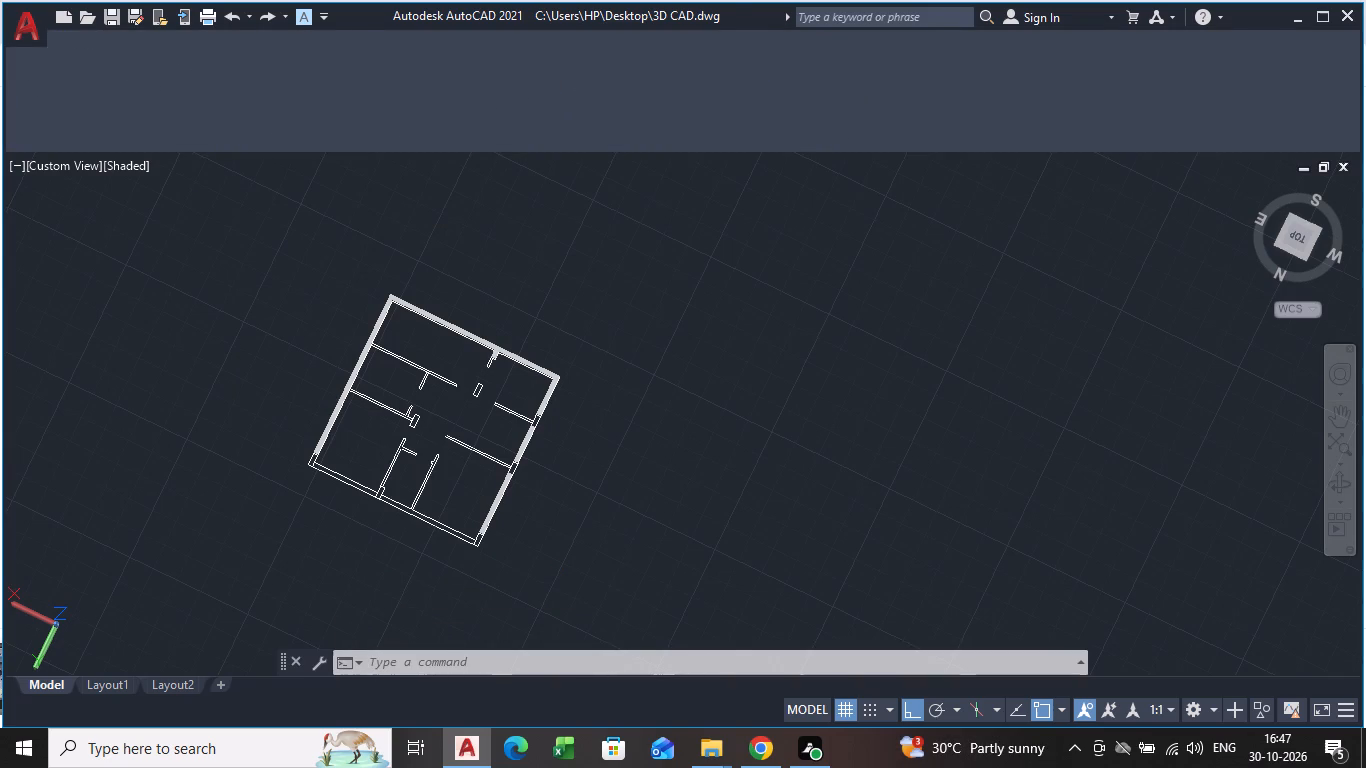
Undo the Presspull extrusions of the outer wall segments along with the view changes made between them.
{"action": "key", "text": "ctrl+z"}
{"action": "key", "text": "ctrl+z"}
{"action": "key", "text": "ctrl+z"}
{"action": "key", "text": "ctrl+z"}
{"action": "key", "text": "ctrl+z"}
{"action": "key", "text": "ctrl+z"}
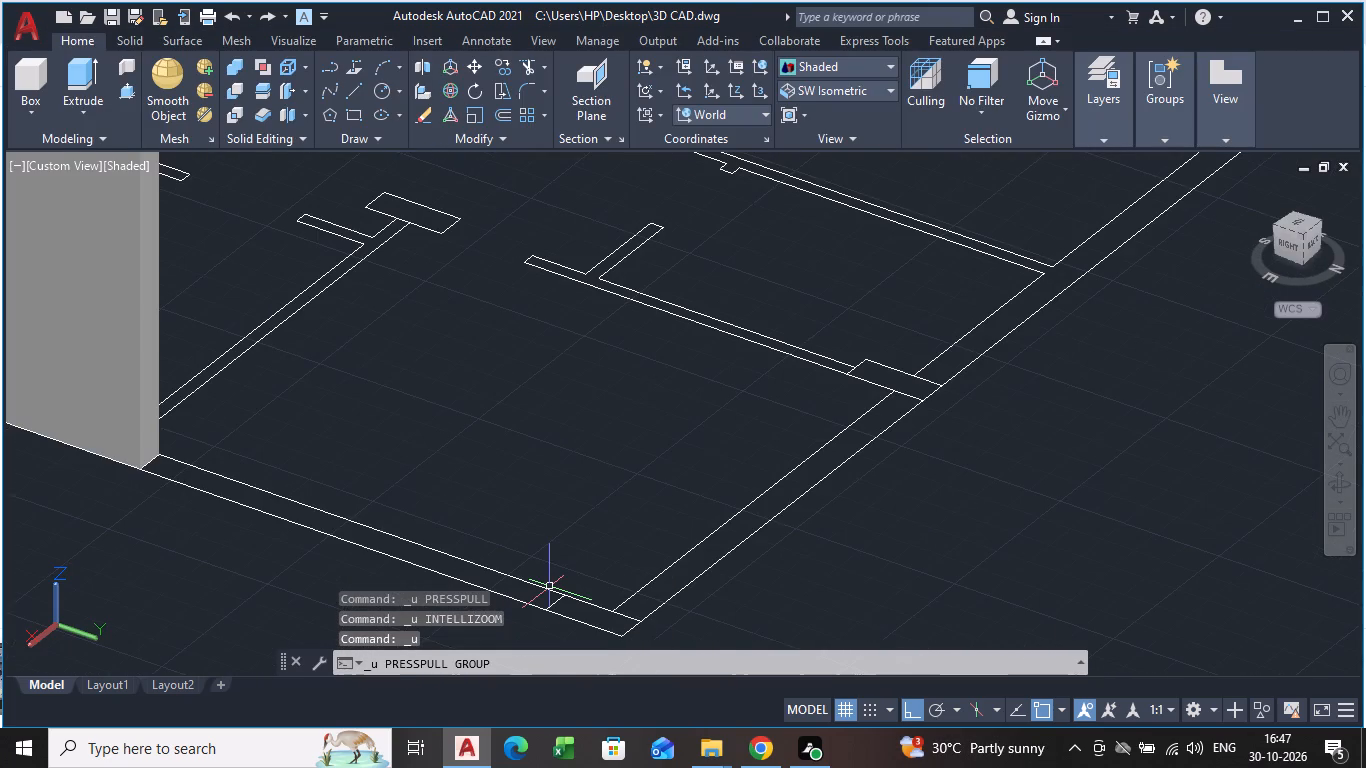
{"action": "key", "text": "ctrl+z"}
{"action": "key", "text": "ctrl+z"}
{"action": "key", "text": "ctrl+z"}
{"action": "key", "text": "ctrl+z"}
{"action": "key", "text": "ctrl+z"}
{"action": "key", "text": "ctrl+z"}
{"action": "key", "text": "ctrl+z"}
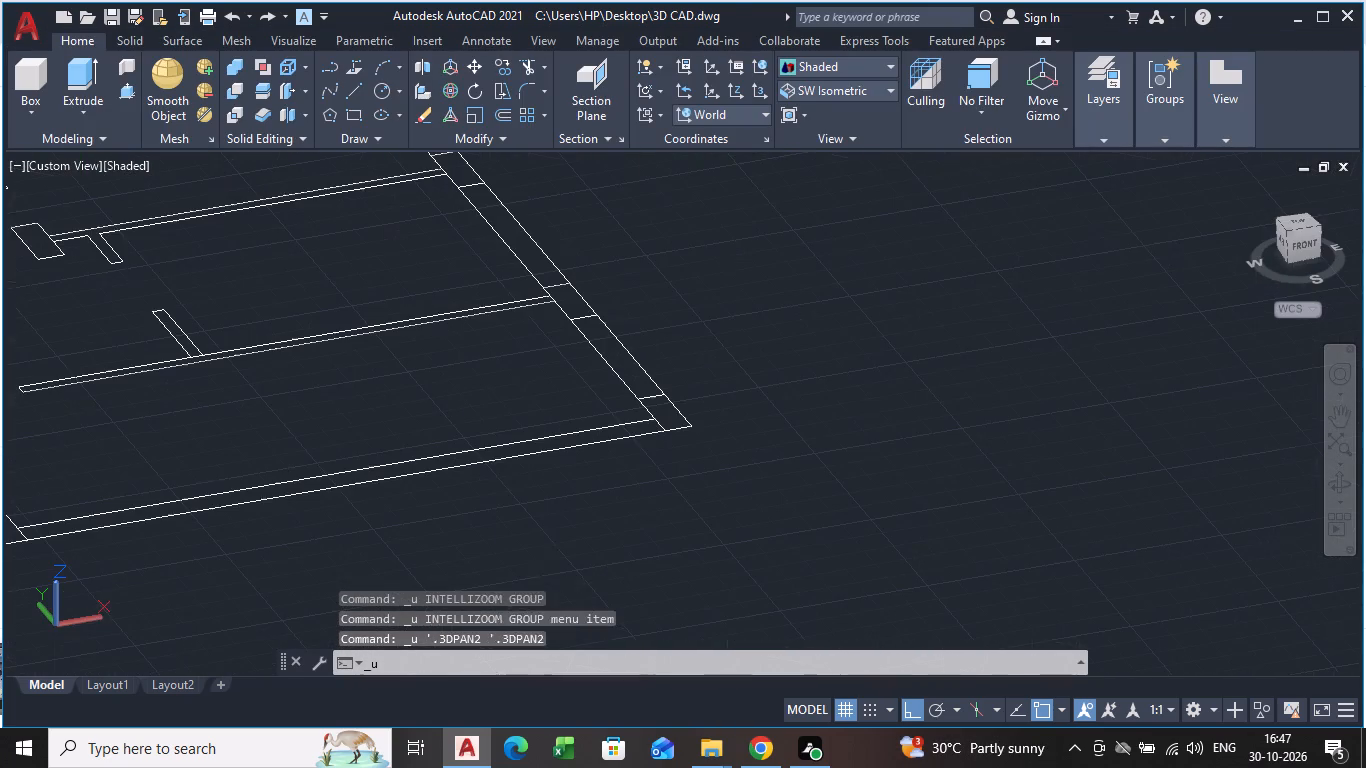
{"action": "key", "text": "ctrl+z"}
{"action": "key", "text": "ctrl+z"}
{"action": "left_click", "coordinate": [552, 589], "text": "ctrl"}
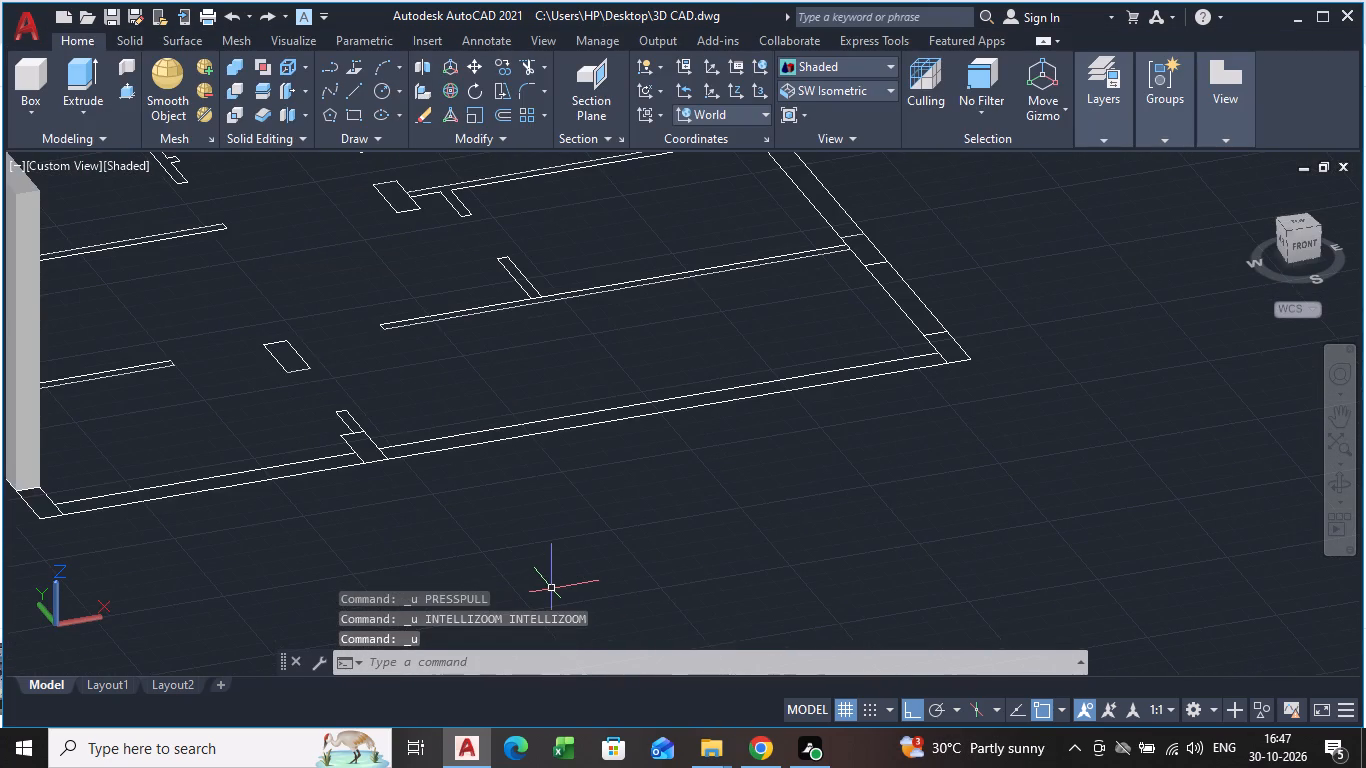
{"action": "key", "text": "ctrl+z"}
{"action": "key", "text": "ctrl+z"}
{"action": "key", "text": "ctrl+z"}
{"action": "key", "text": "ctrl+z"}
{"action": "key", "text": "ctrl+z"}
{"action": "key", "text": "ctrl+z"}
{"action": "key", "text": "ctrl+z"}
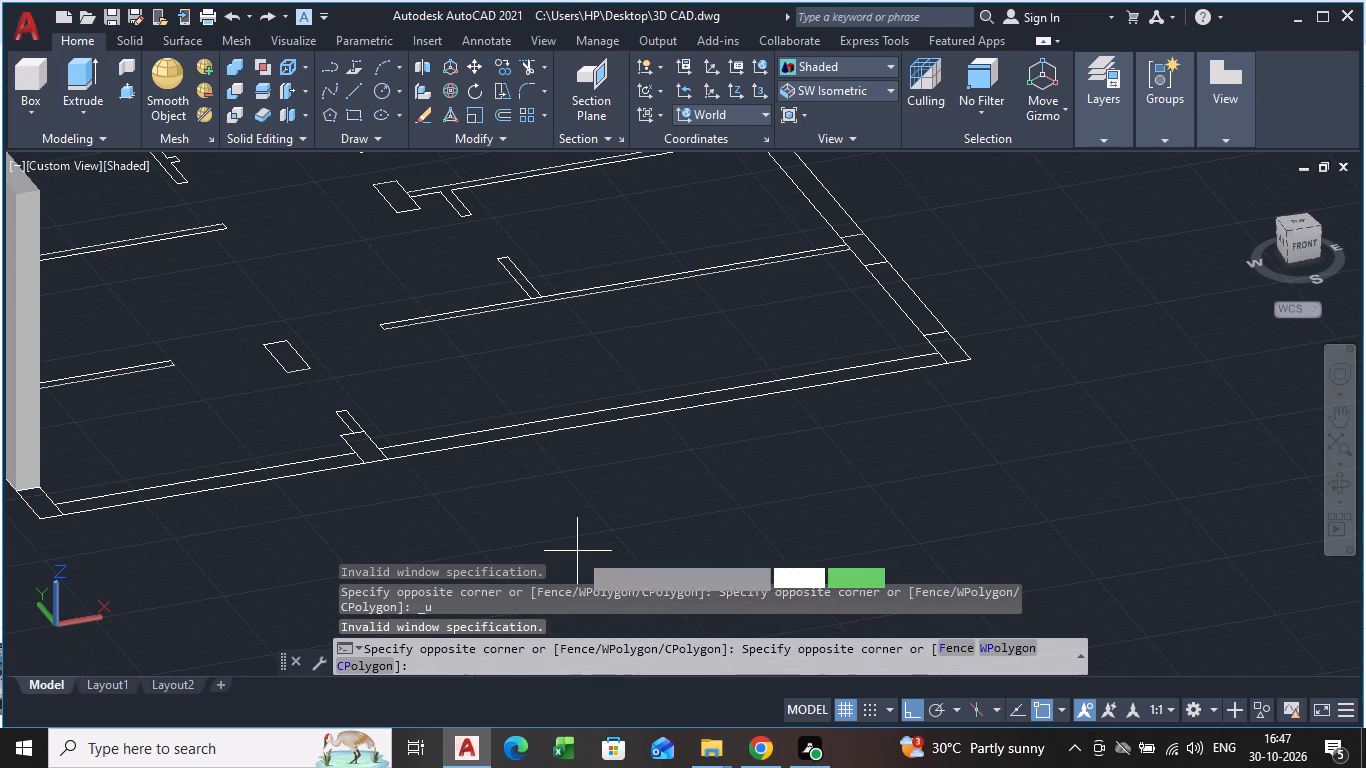
{"action": "key", "text": "ctrl+z"}
{"action": "key", "text": "ctrl+z"}
{"action": "key", "text": "ctrl+z"}
{"action": "key", "text": "ctrl+z"}
{"action": "key", "text": "Escape"}
{"action": "key", "text": "grave"}
{"action": "key", "text": "Escape"}
{"action": "key", "text": "Escape"}
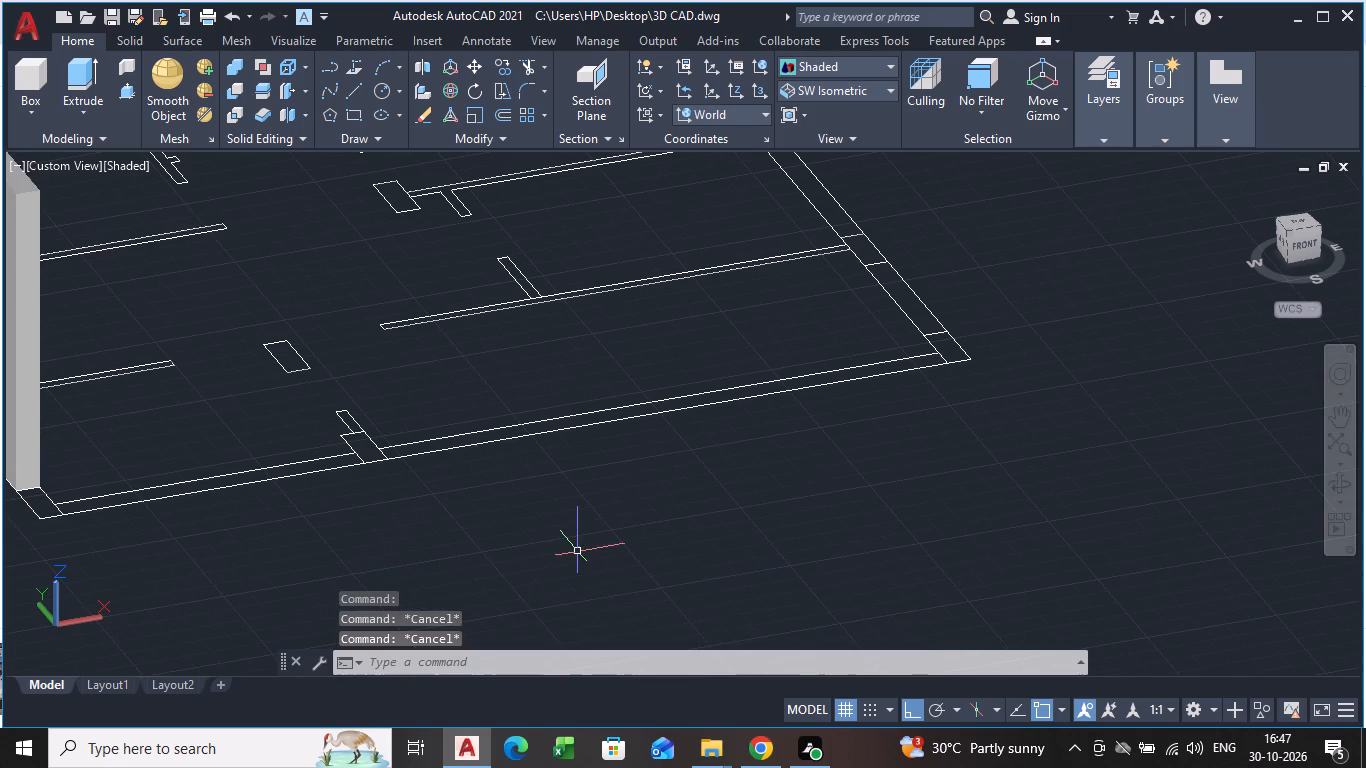
Undo the remaining solid walls, the Shaded style and the SW Isometric view, back to the flat 2D wireframe plan seen from the top.
{"action": "key", "text": "ctrl+z"}
{"action": "key", "text": "ctrl+z"}
{"action": "key", "text": "ctrl+z"}
{"action": "key", "text": "ctrl+z"}
{"action": "key", "text": "ctrl+z"}
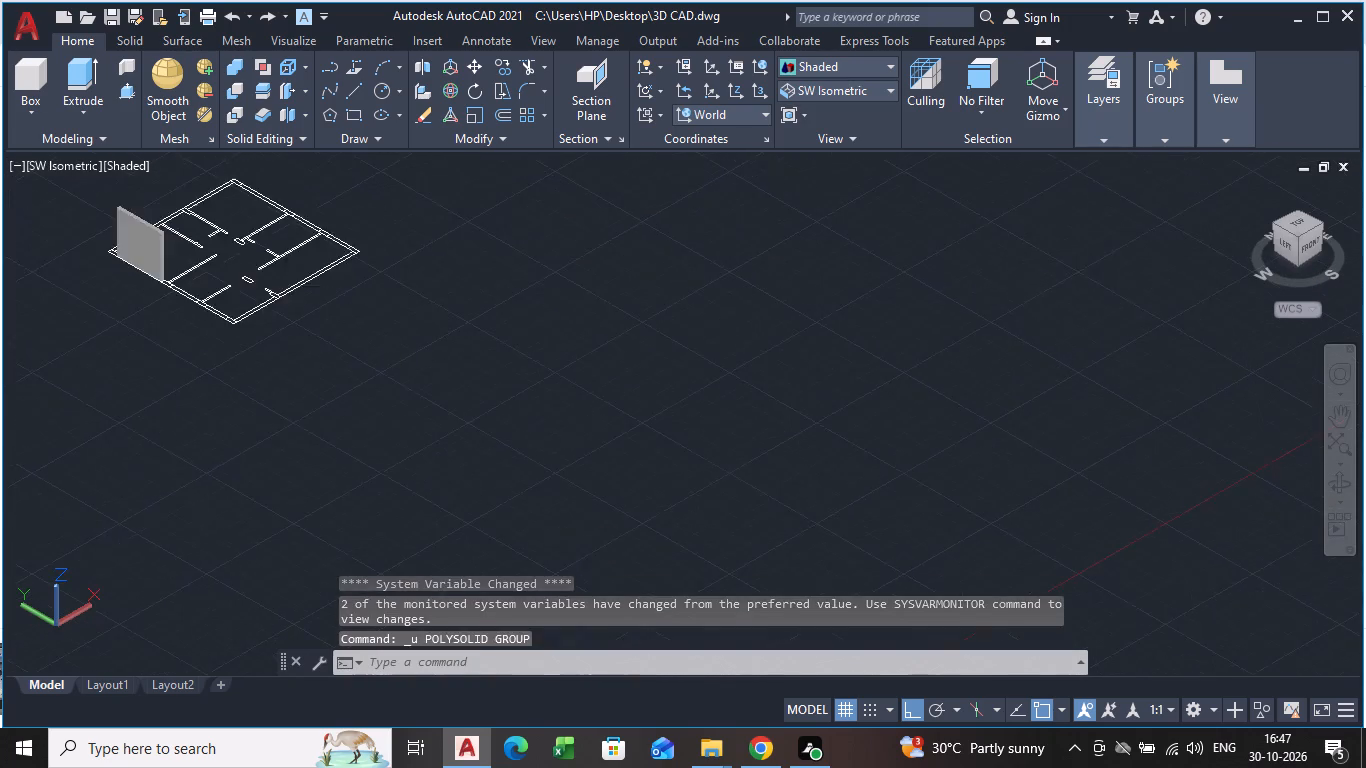
{"action": "key", "text": "ctrl+z"}
{"action": "key", "text": "ctrl+z"}
{"action": "key", "text": "ctrl+z"}
{"action": "key", "text": "ctrl+z"}
{"action": "key", "text": "ctrl+z"}
{"action": "key", "text": "ctrl+z"}
{"action": "key", "text": "ctrl+z"}
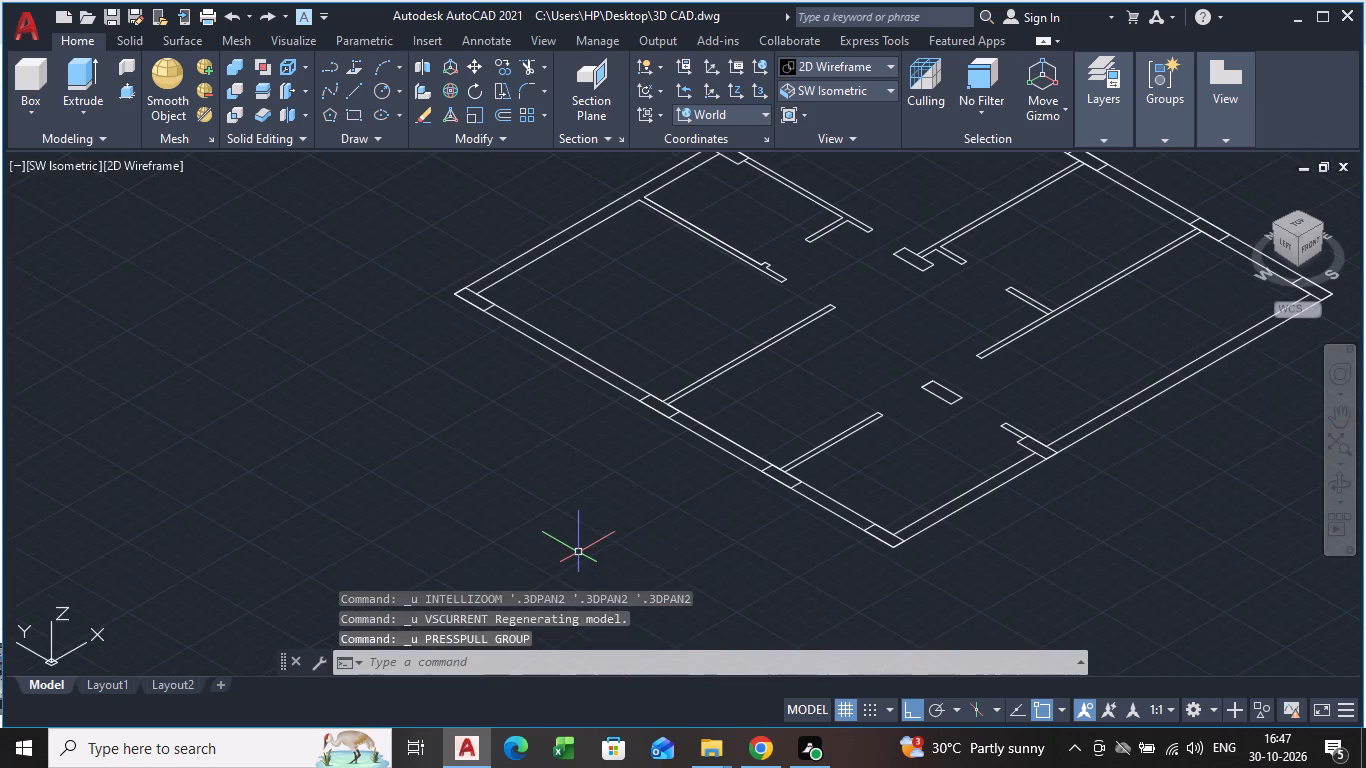
{"action": "key", "text": "ctrl+z"}
{"action": "key", "text": "ctrl+z"}
{"action": "key", "text": "ctrl+z"}
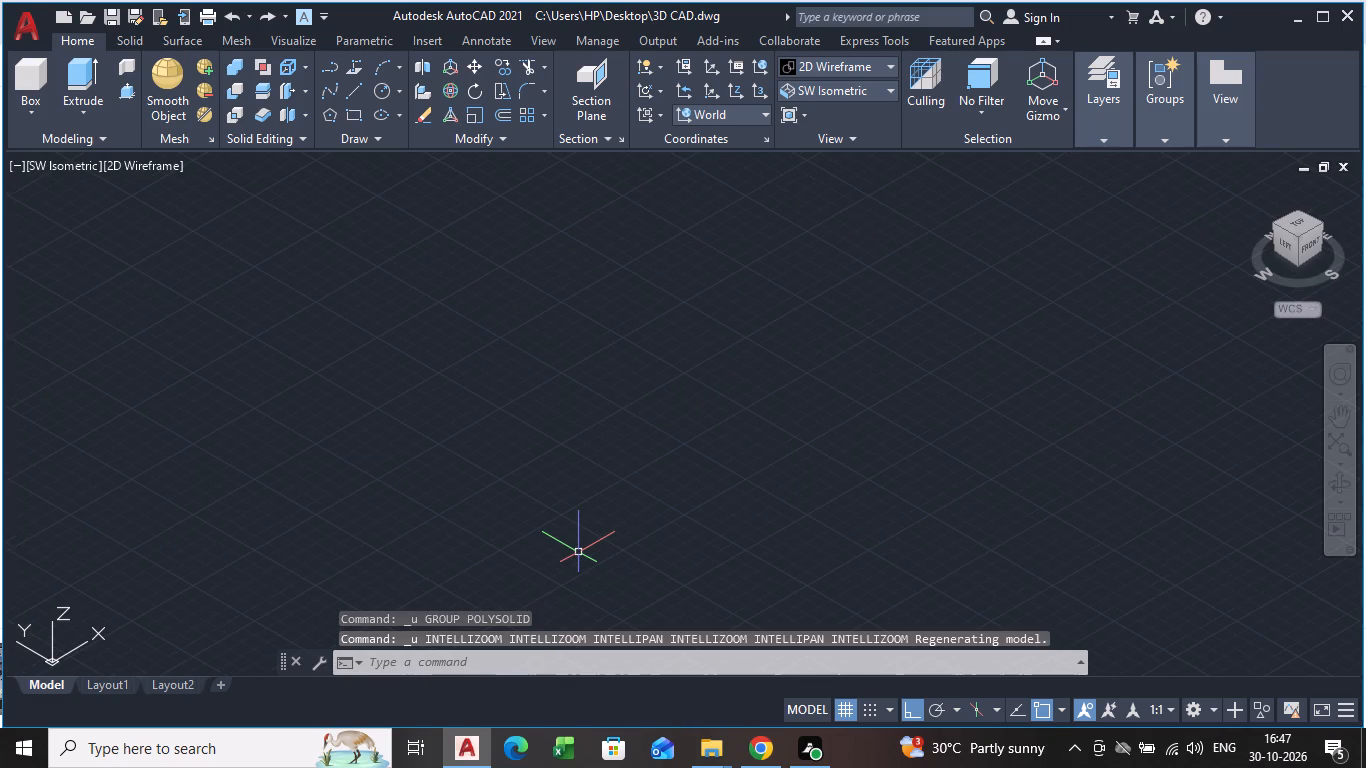
{"action": "key", "text": "ctrl+z"}
{"action": "key", "text": "ctrl+z"}
{"action": "key", "text": "ctrl+z"}
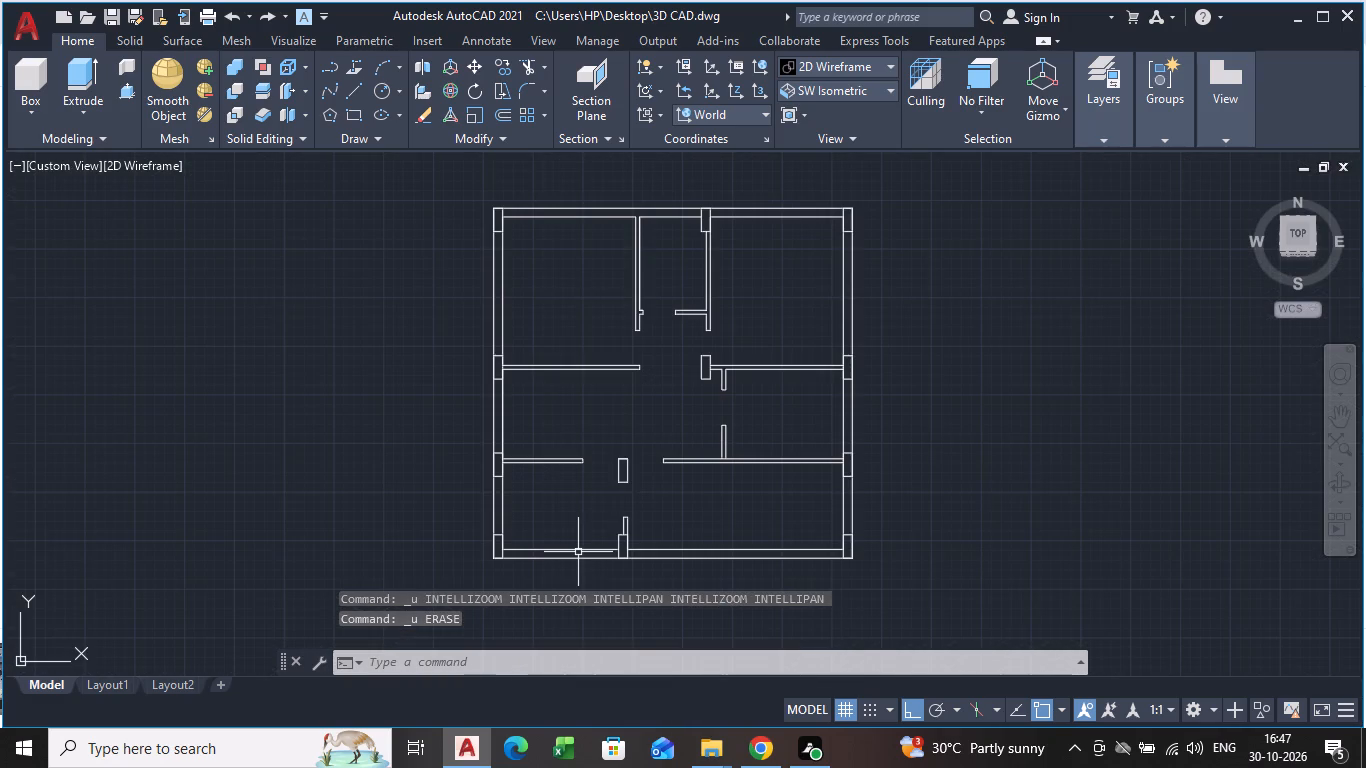
Switch the workspace to Drafting & Annotation.
{"action": "scroll", "coordinate": [517, 105], "scroll_direction": "up", "scroll_amount": 1}
{"action": "scroll", "coordinate": [513, 271], "scroll_direction": "up", "scroll_amount": 2}
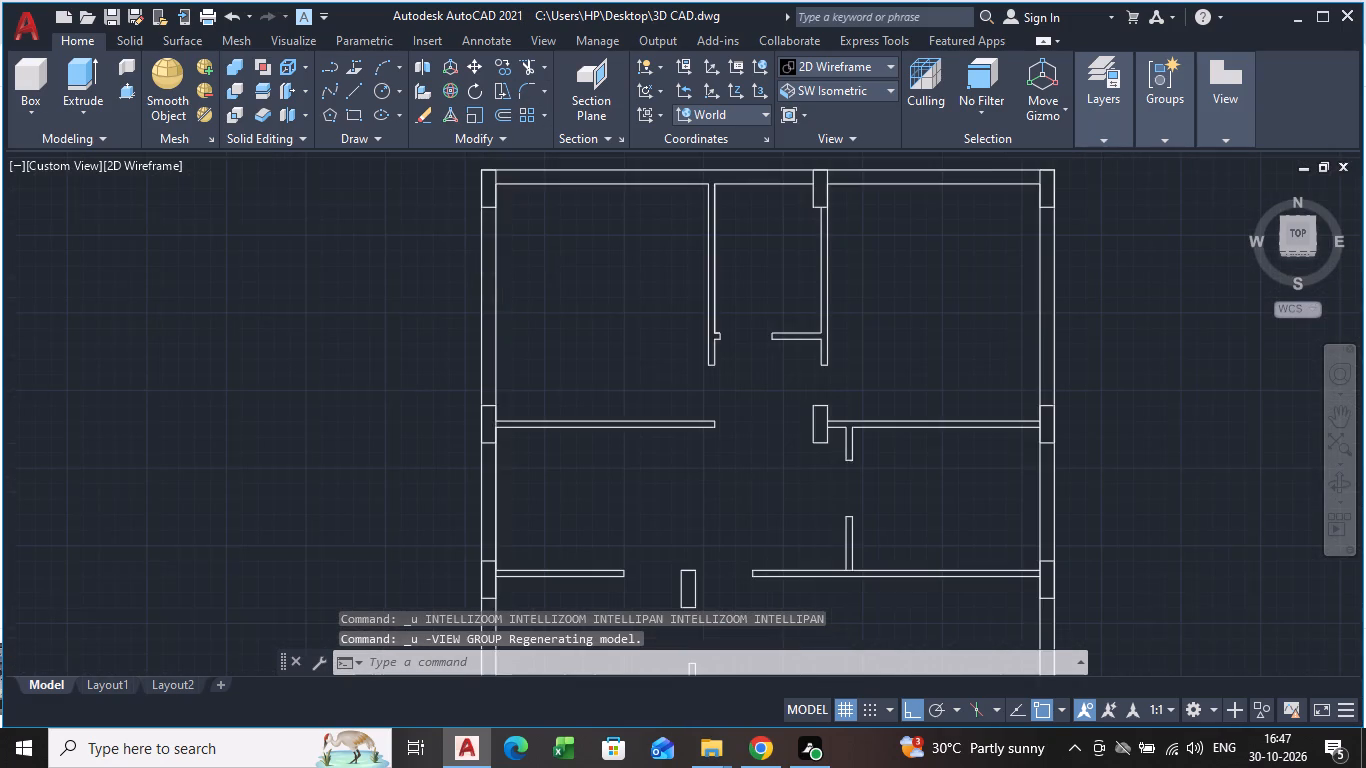
{"action": "scroll", "coordinate": [514, 264], "scroll_direction": "down", "scroll_amount": 1}
{"action": "middle_click_drag", "start_coordinate": [525, 321], "coordinate": [528, 480]}
{"action": "scroll", "coordinate": [528, 430], "scroll_direction": "up", "scroll_amount": 2}
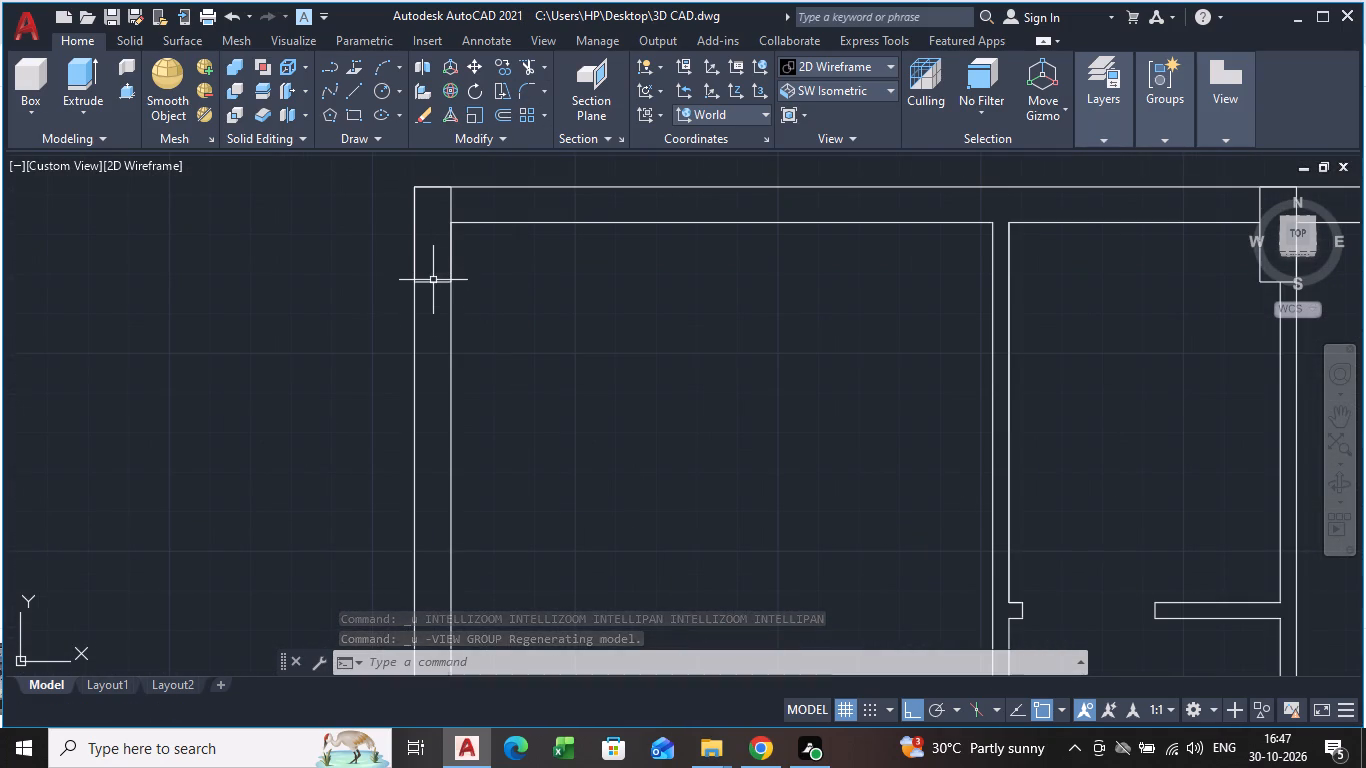
{"action": "left_click", "coordinate": [433, 280]}
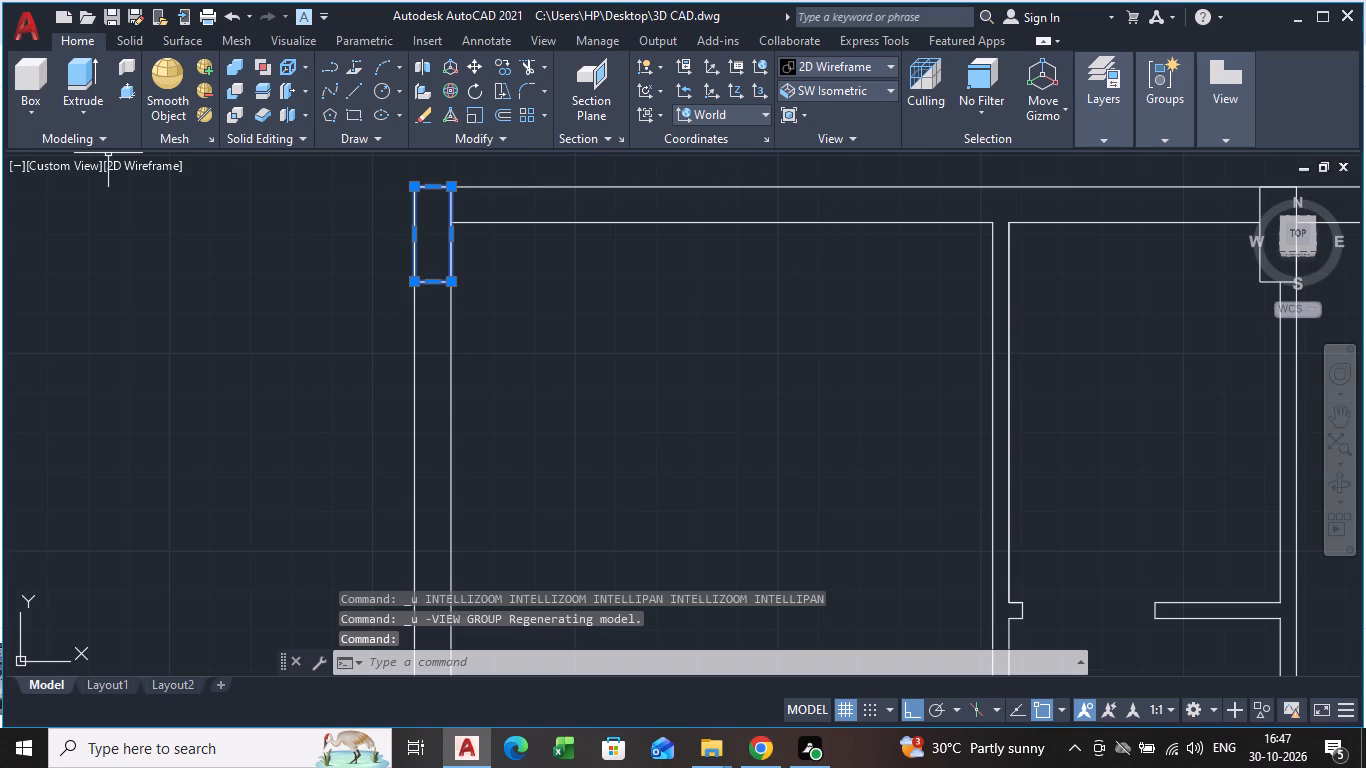
{"action": "left_click", "coordinate": [74, 44]}
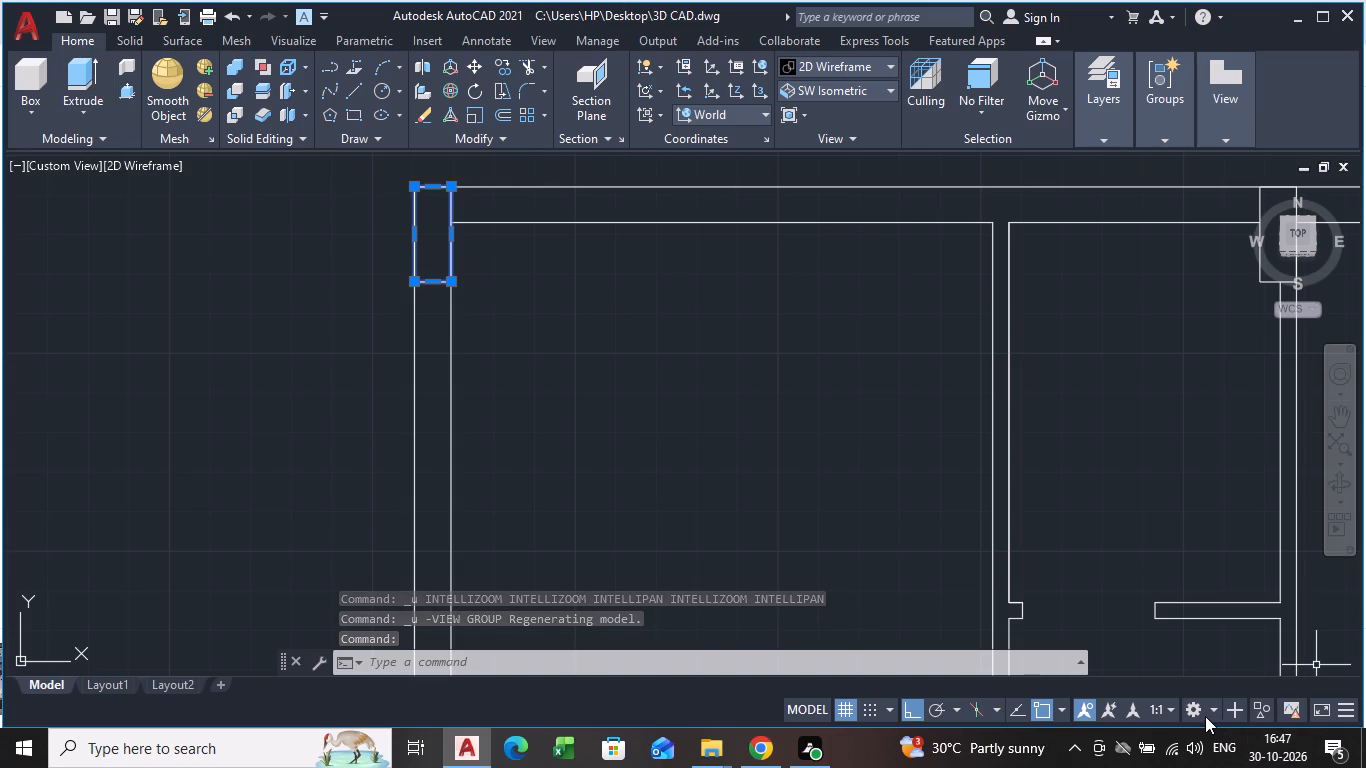
{"action": "left_click", "coordinate": [1211, 710]}
{"action": "left_click", "coordinate": [1217, 533]}
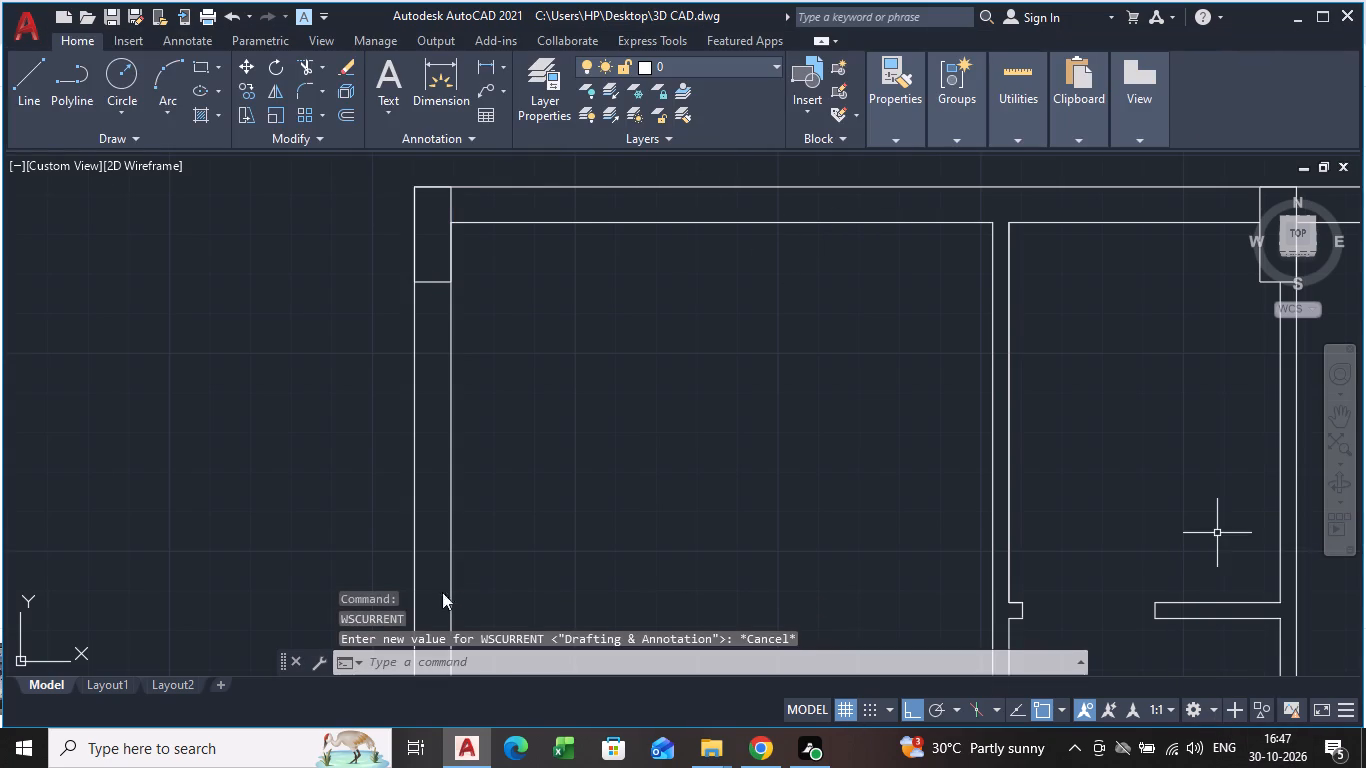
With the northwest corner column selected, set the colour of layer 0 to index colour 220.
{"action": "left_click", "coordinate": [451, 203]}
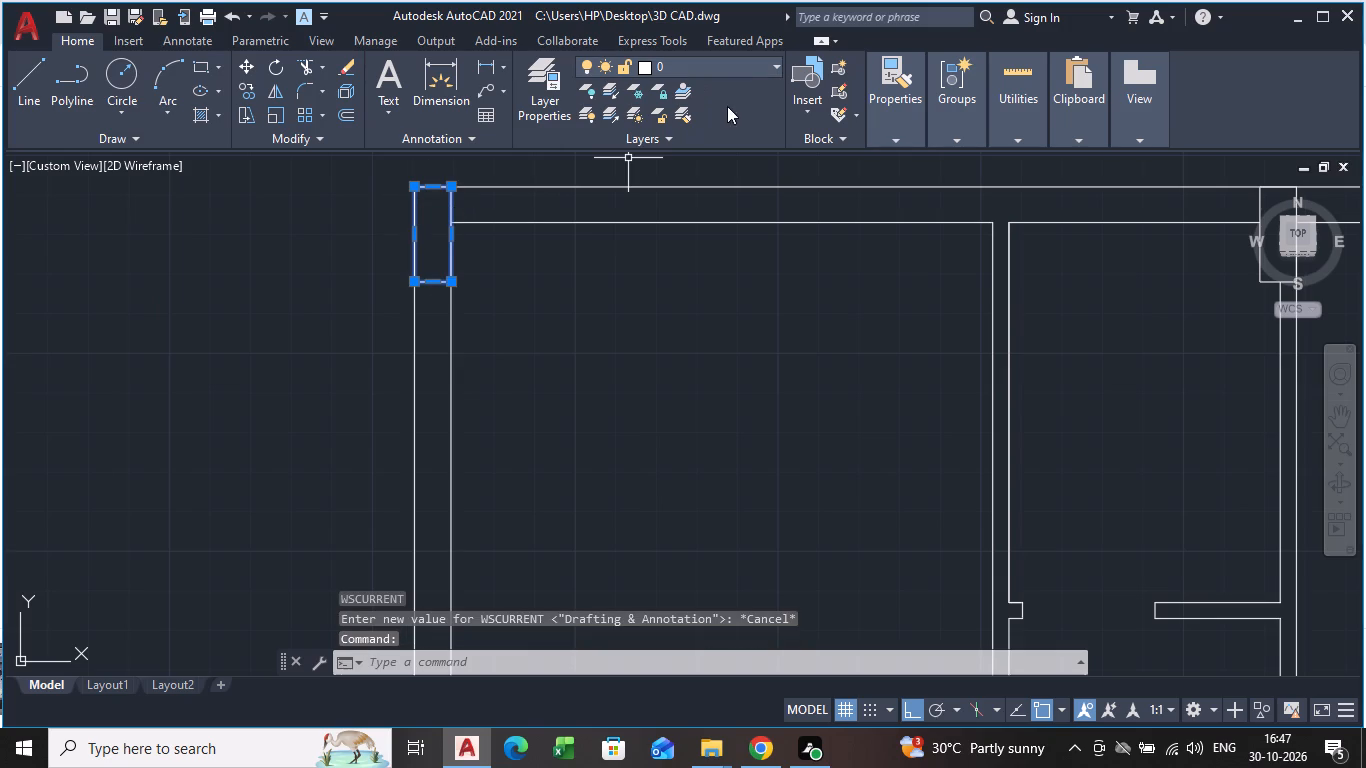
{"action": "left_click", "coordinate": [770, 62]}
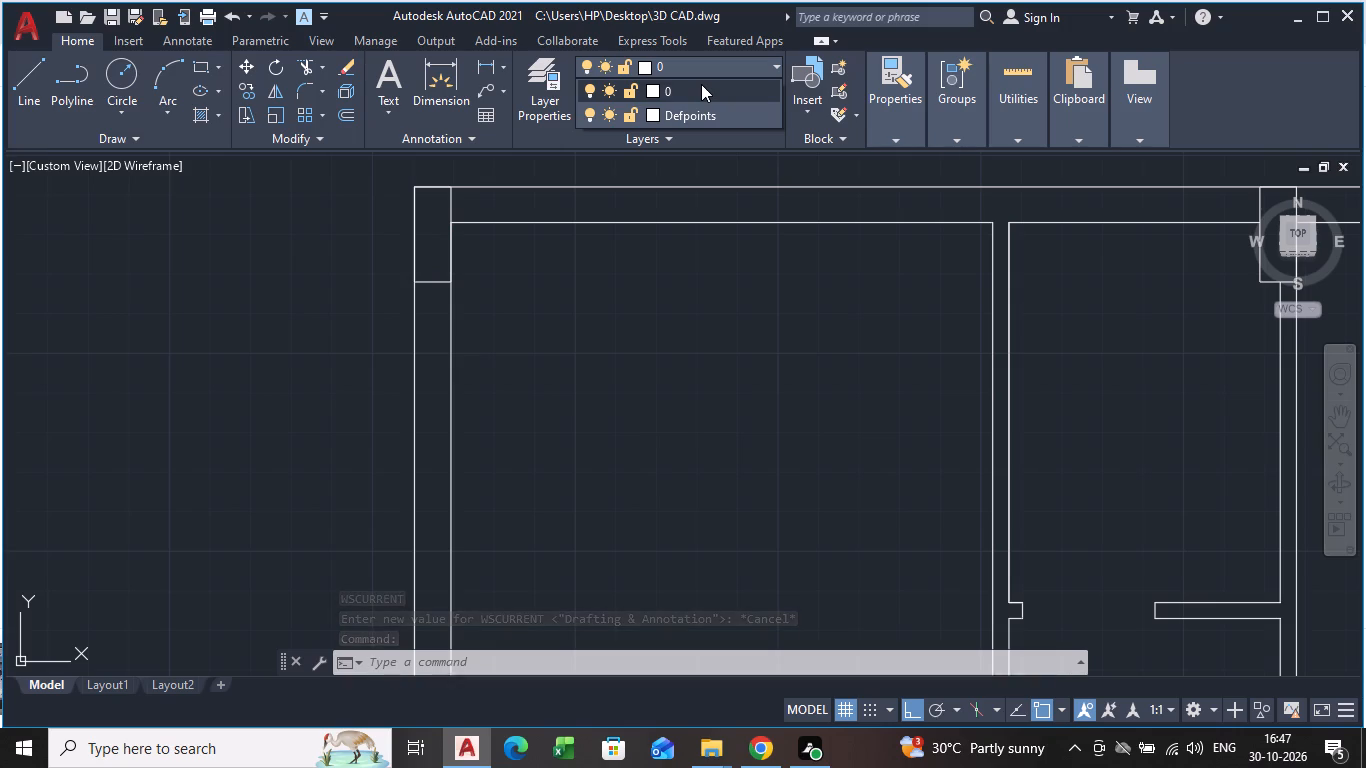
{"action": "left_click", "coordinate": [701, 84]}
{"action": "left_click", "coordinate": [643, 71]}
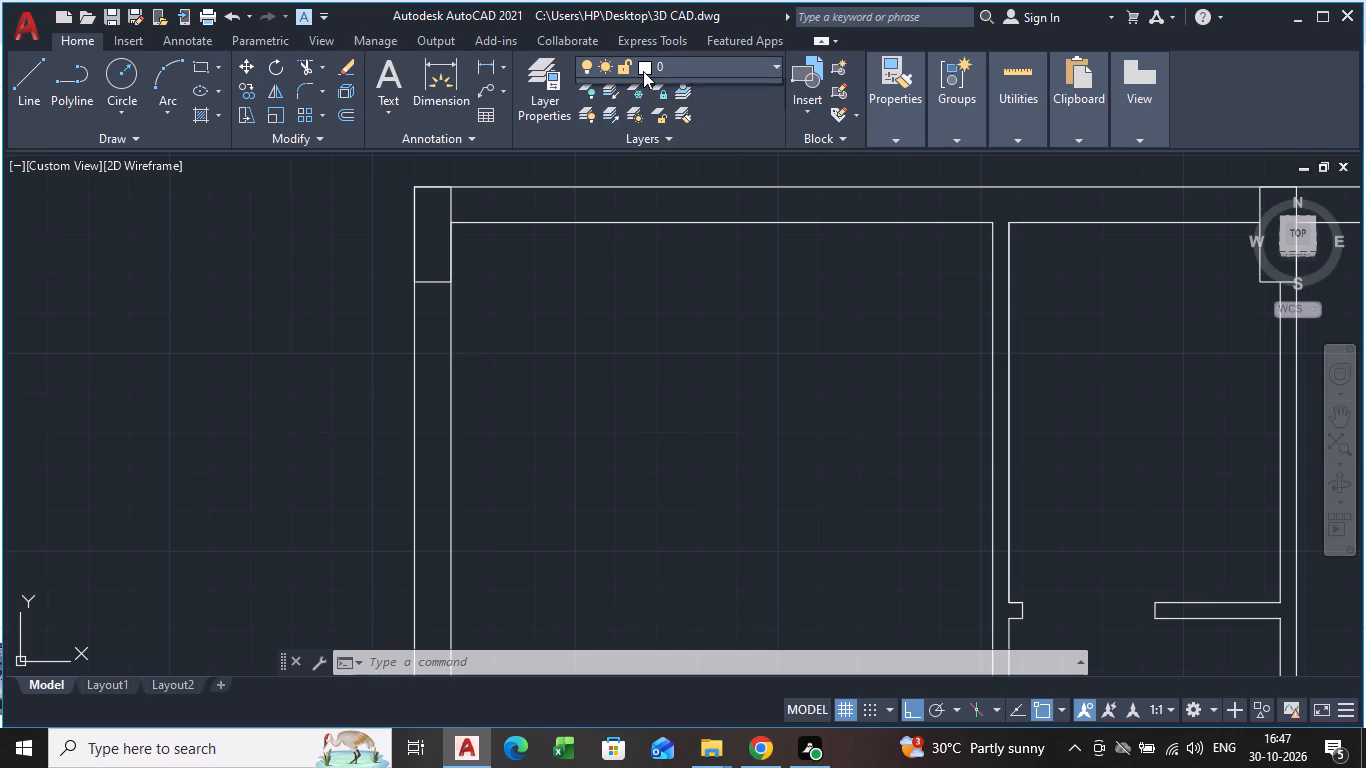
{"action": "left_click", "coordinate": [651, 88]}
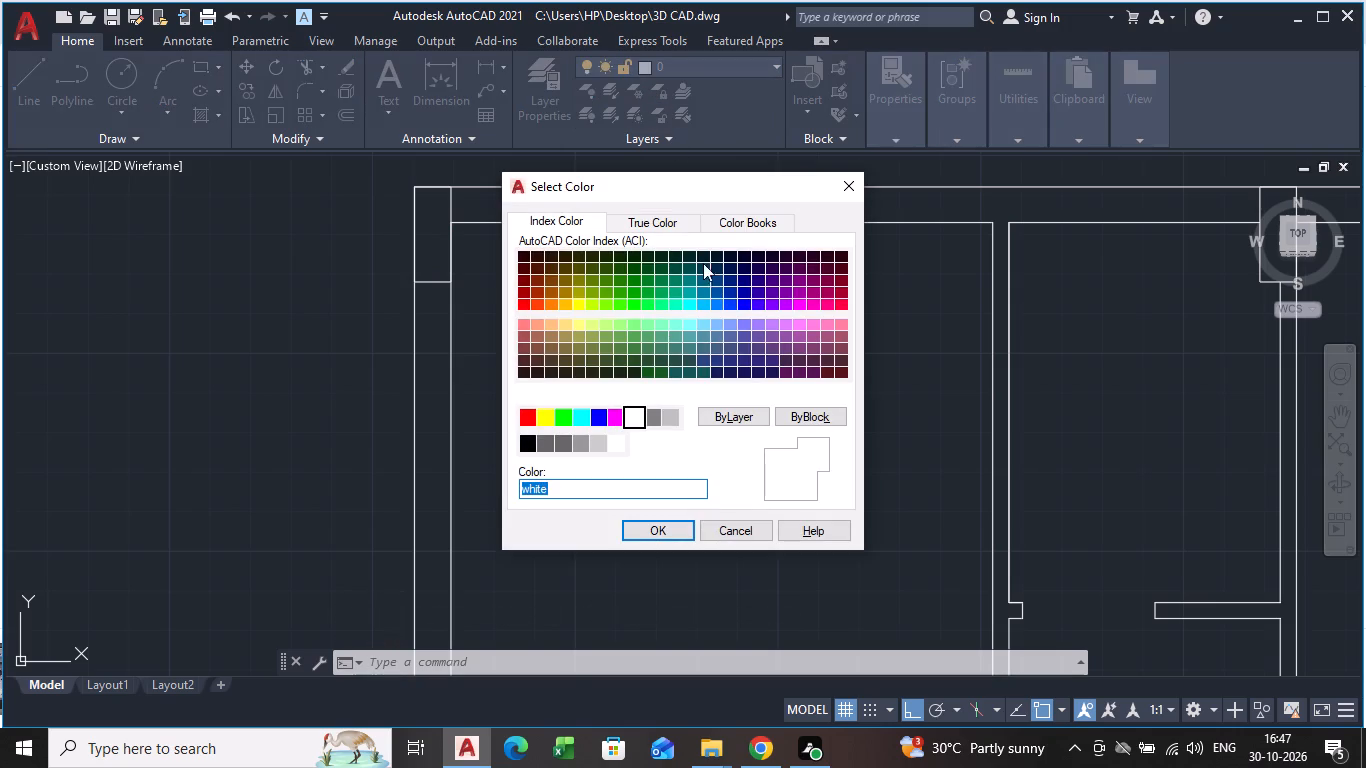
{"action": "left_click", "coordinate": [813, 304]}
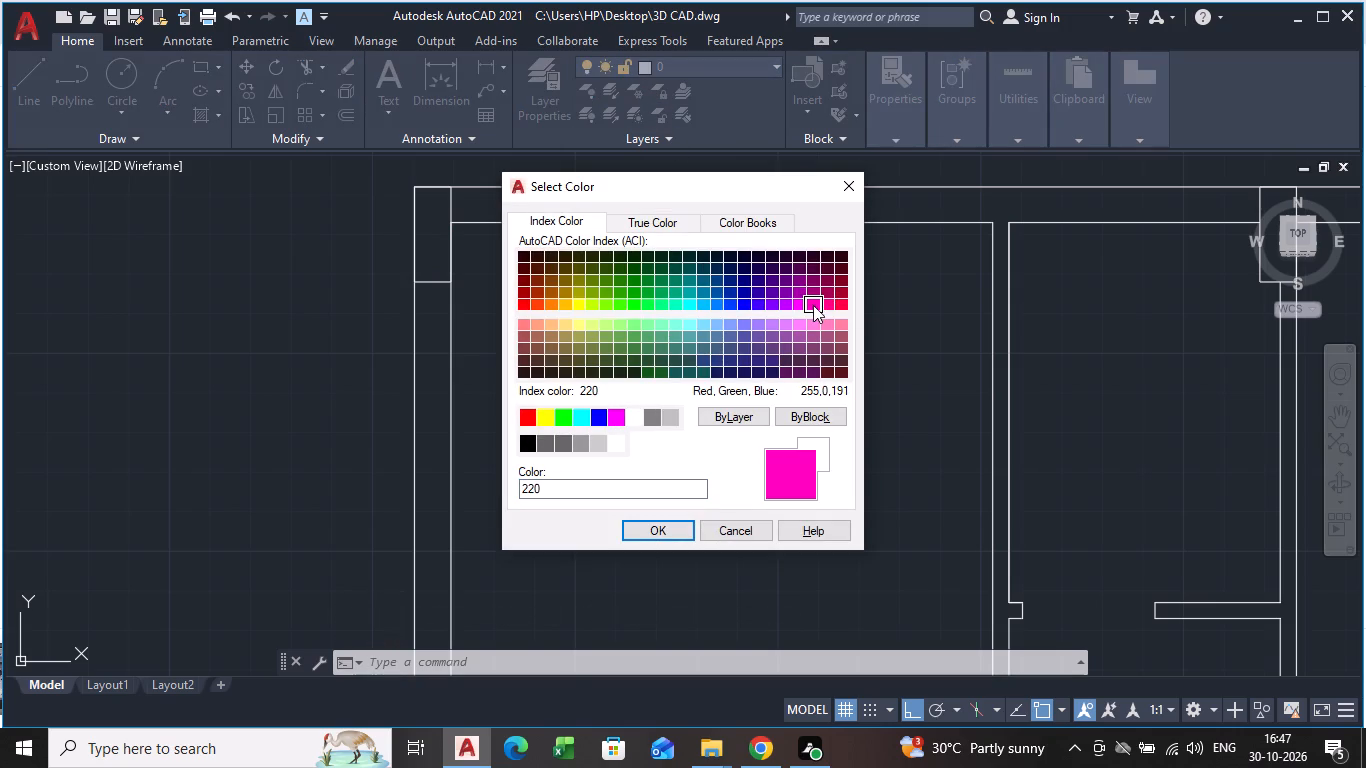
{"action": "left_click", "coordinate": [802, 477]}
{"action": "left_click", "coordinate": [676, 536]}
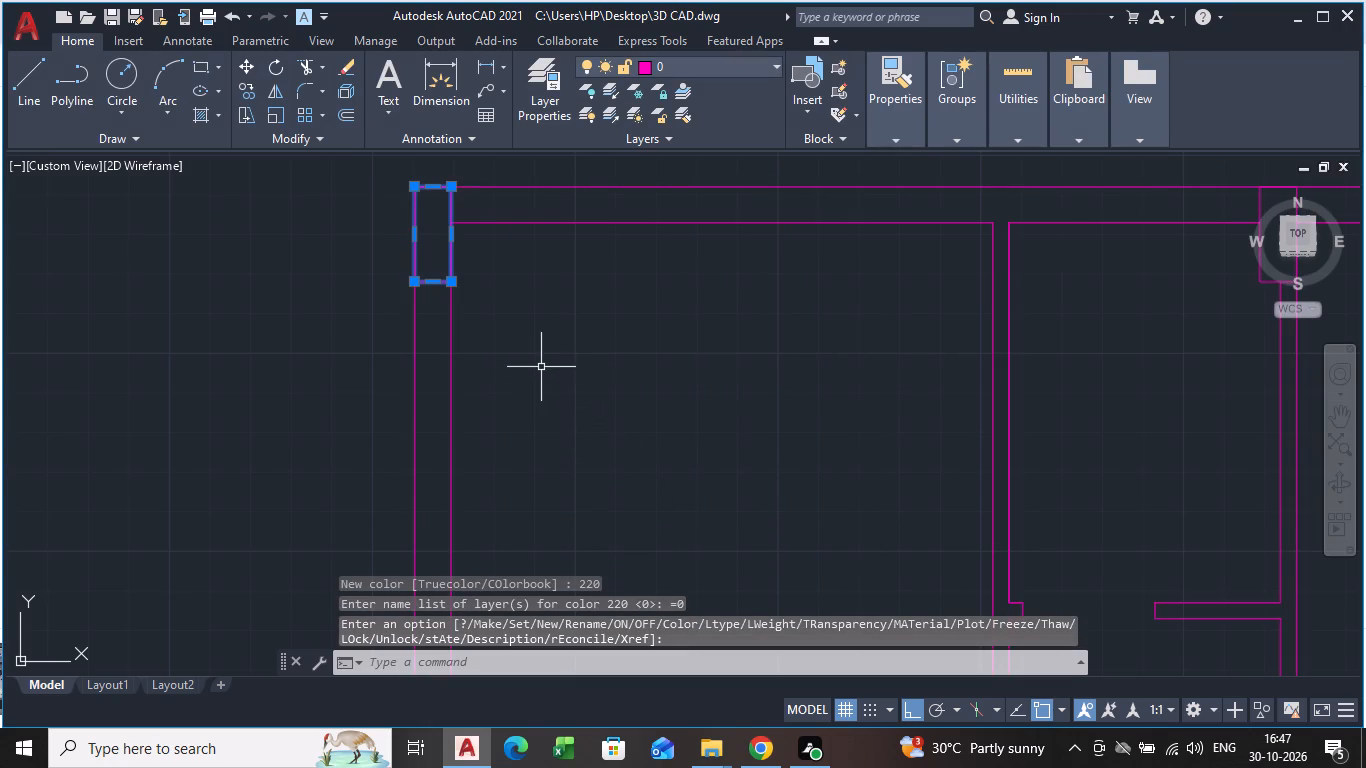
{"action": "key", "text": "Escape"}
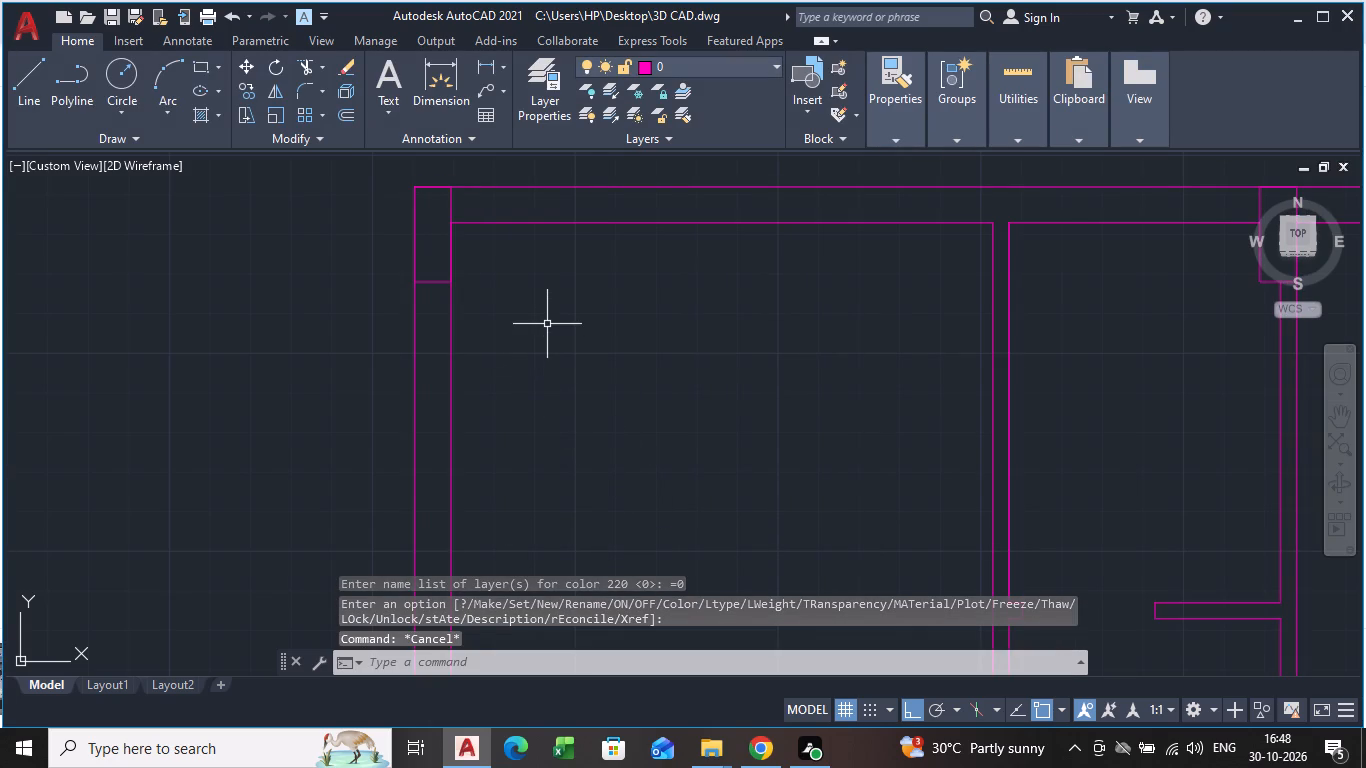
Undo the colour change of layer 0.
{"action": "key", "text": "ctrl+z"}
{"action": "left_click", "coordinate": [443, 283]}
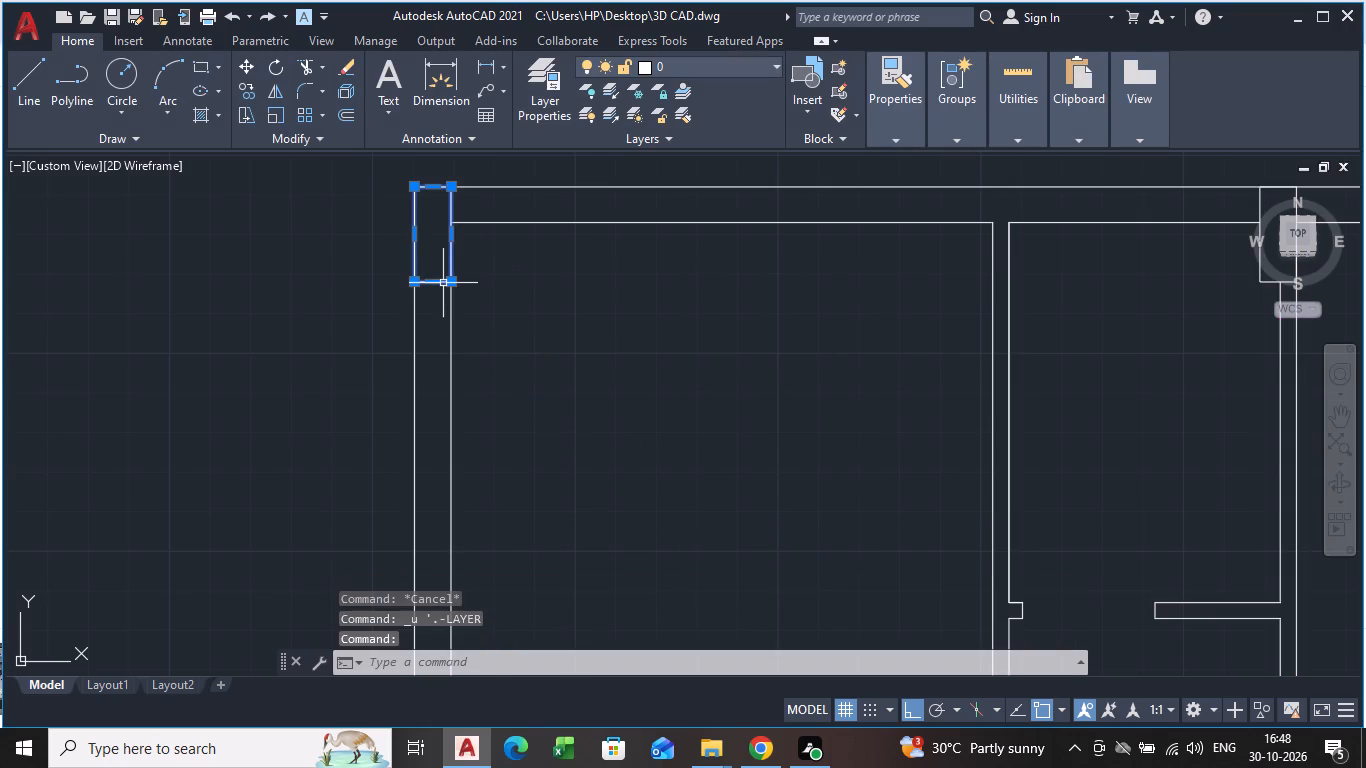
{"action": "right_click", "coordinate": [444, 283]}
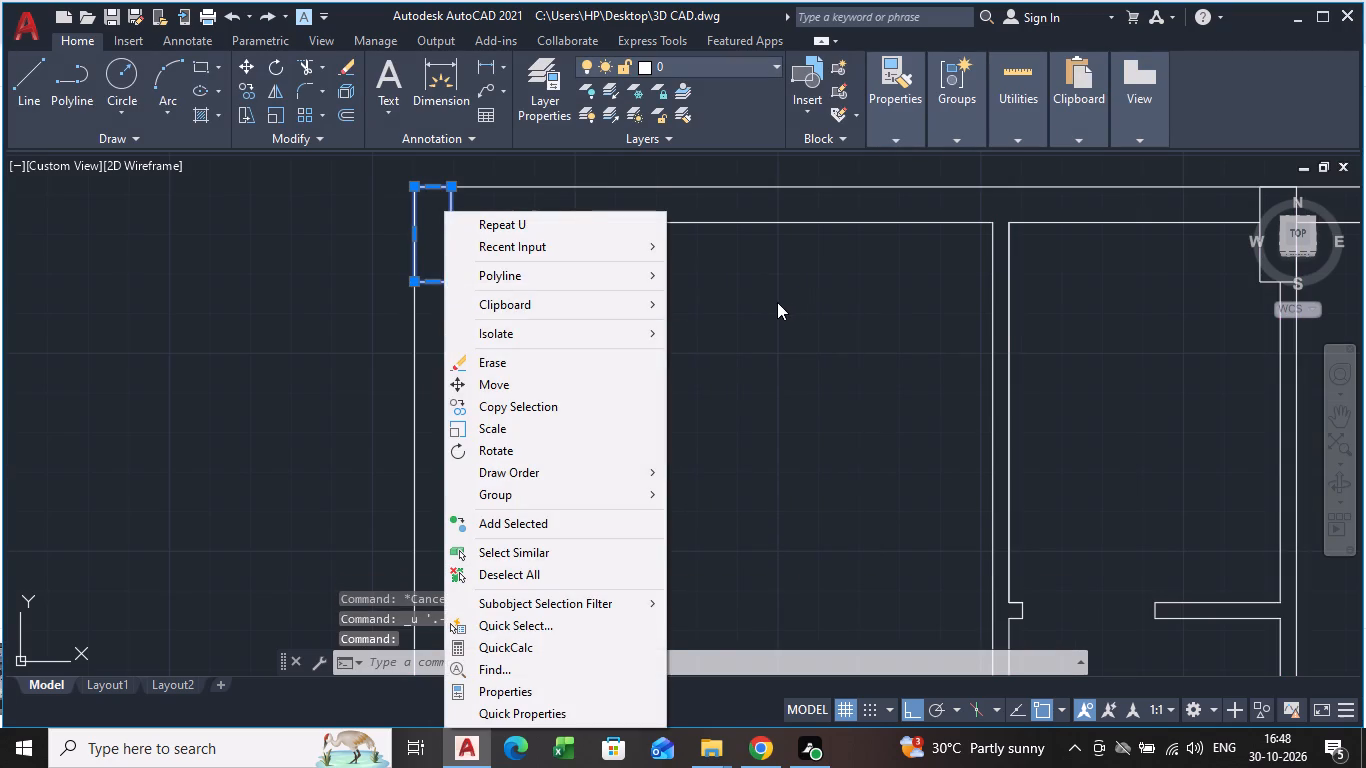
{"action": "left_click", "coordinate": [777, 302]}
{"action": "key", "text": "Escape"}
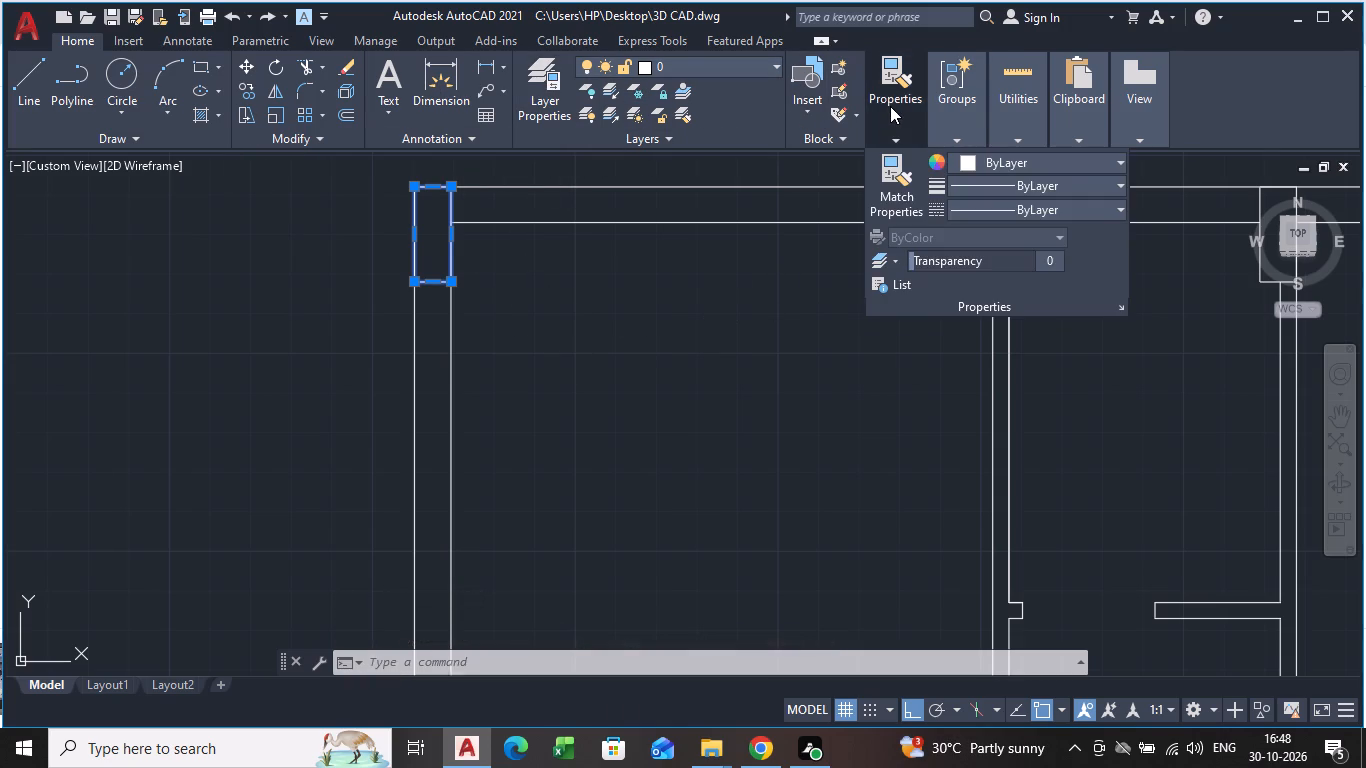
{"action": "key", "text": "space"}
Draw a short vertical line in the empty space outside the plan's west outer wall.
{"action": "key", "text": "l"}
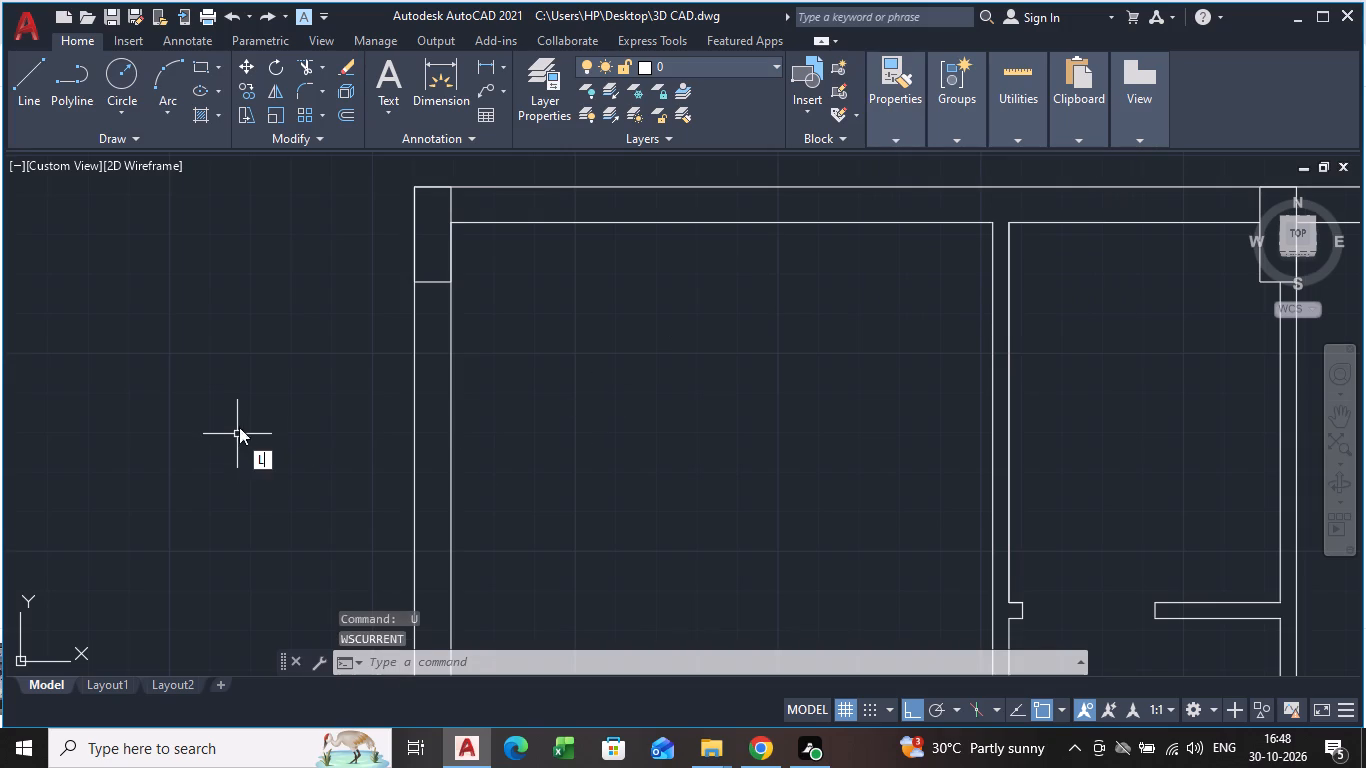
{"action": "left_click", "coordinate": [217, 358]}
{"action": "left_click", "coordinate": [227, 424]}
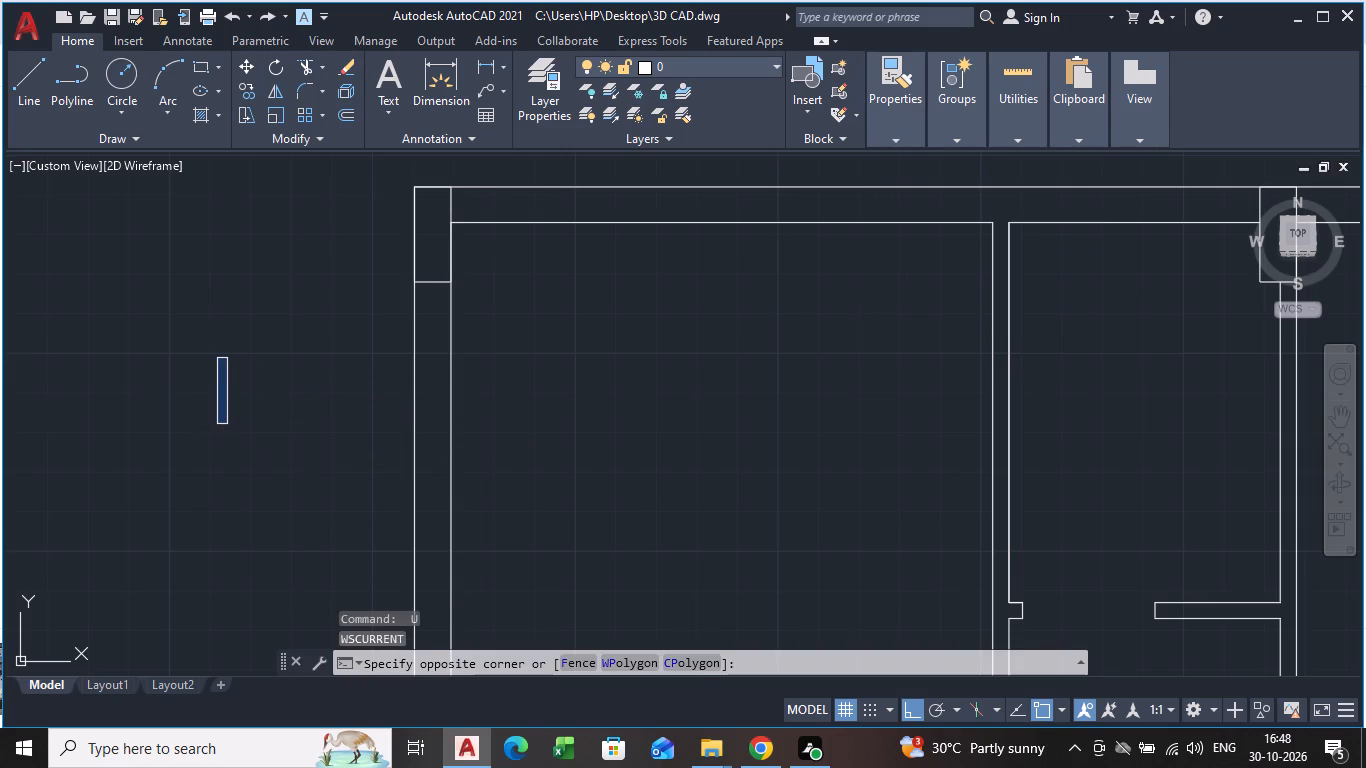
{"action": "key", "text": "l"}
{"action": "key", "text": "Return"}
{"action": "left_click", "coordinate": [235, 373]}
{"action": "left_click", "coordinate": [238, 424]}
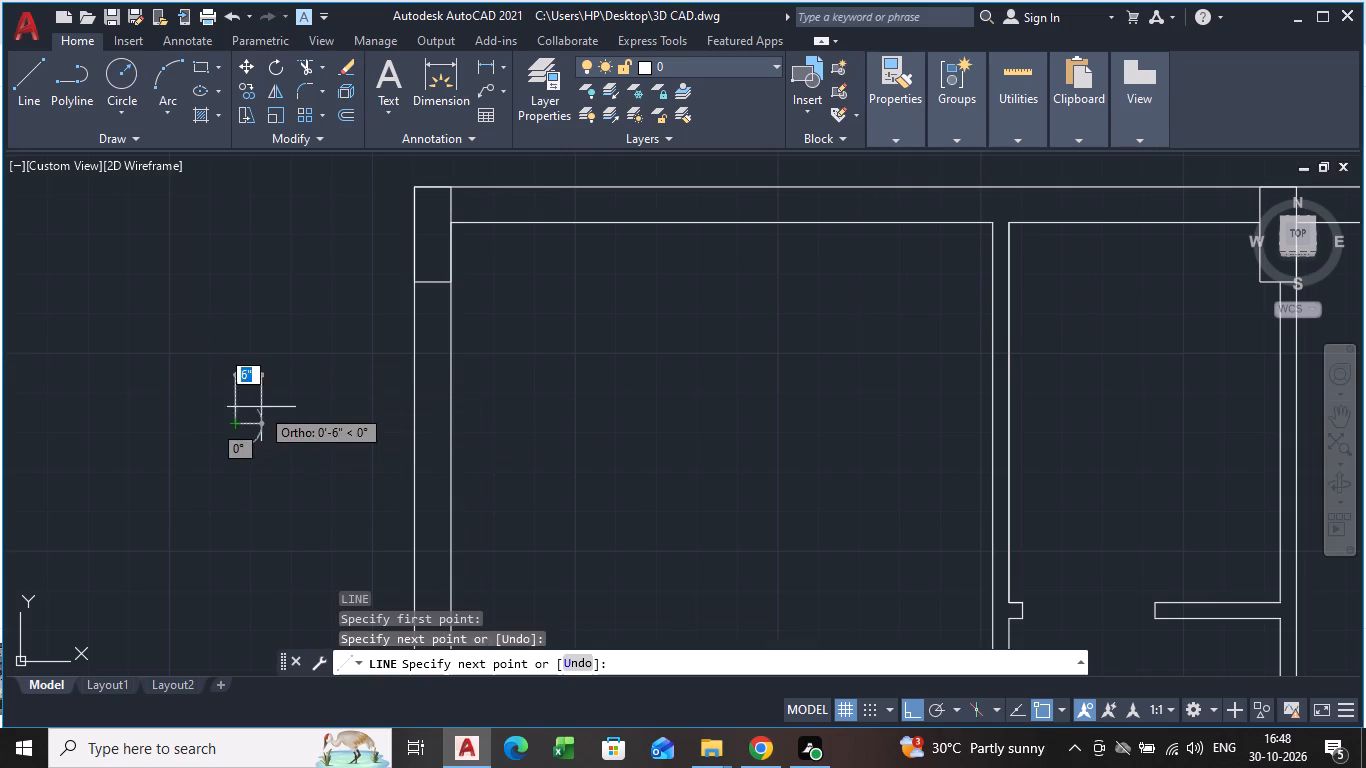
{"action": "key", "text": "Escape"}
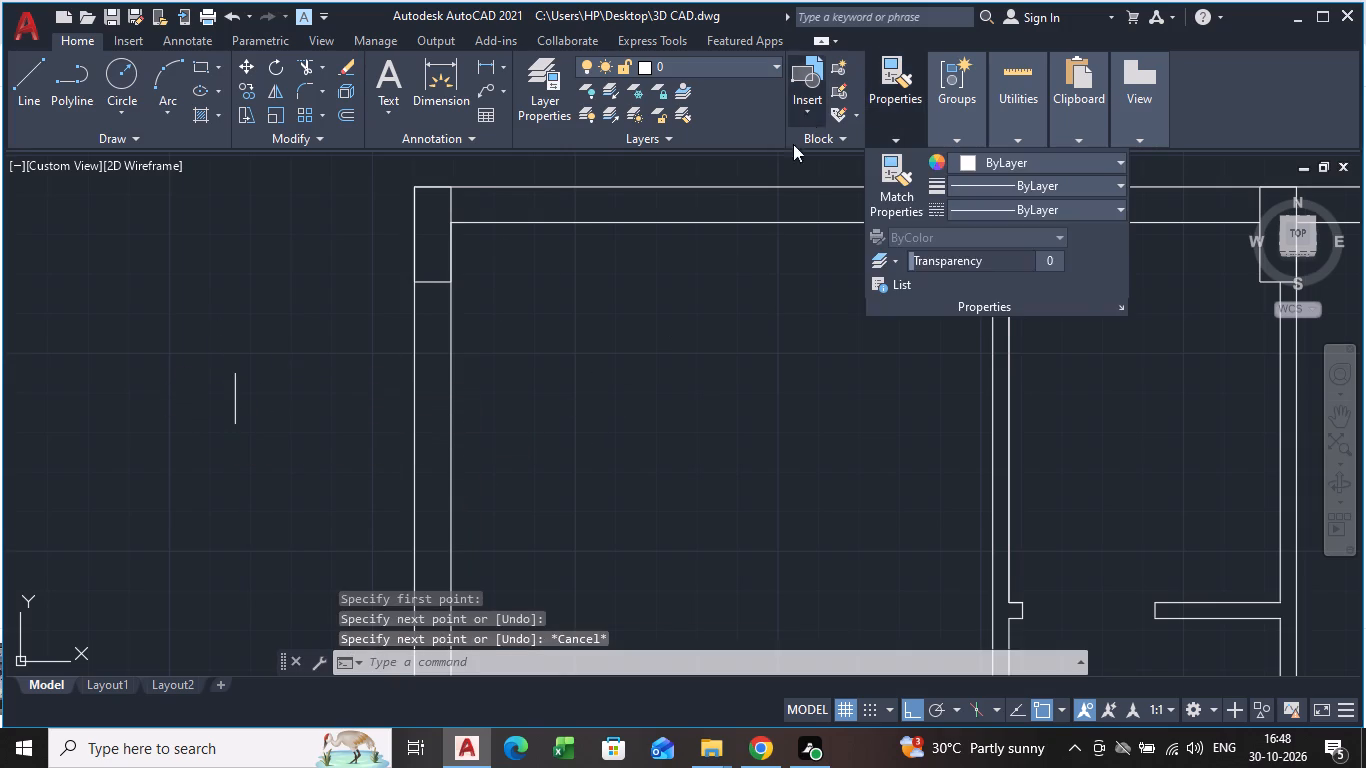
Select the short vertical line outside the west wall and open its object options.
{"action": "left_click", "coordinate": [232, 394]}
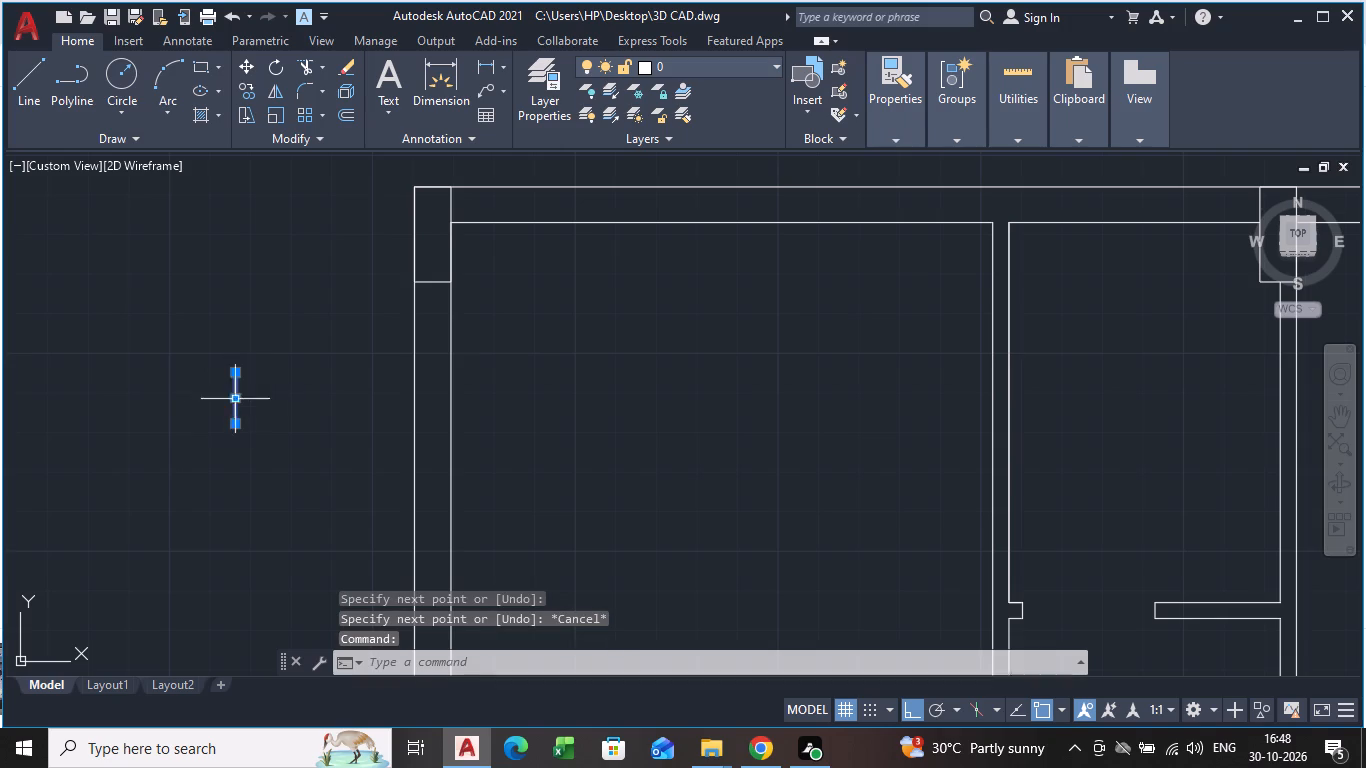
{"action": "right_click", "coordinate": [236, 406]}
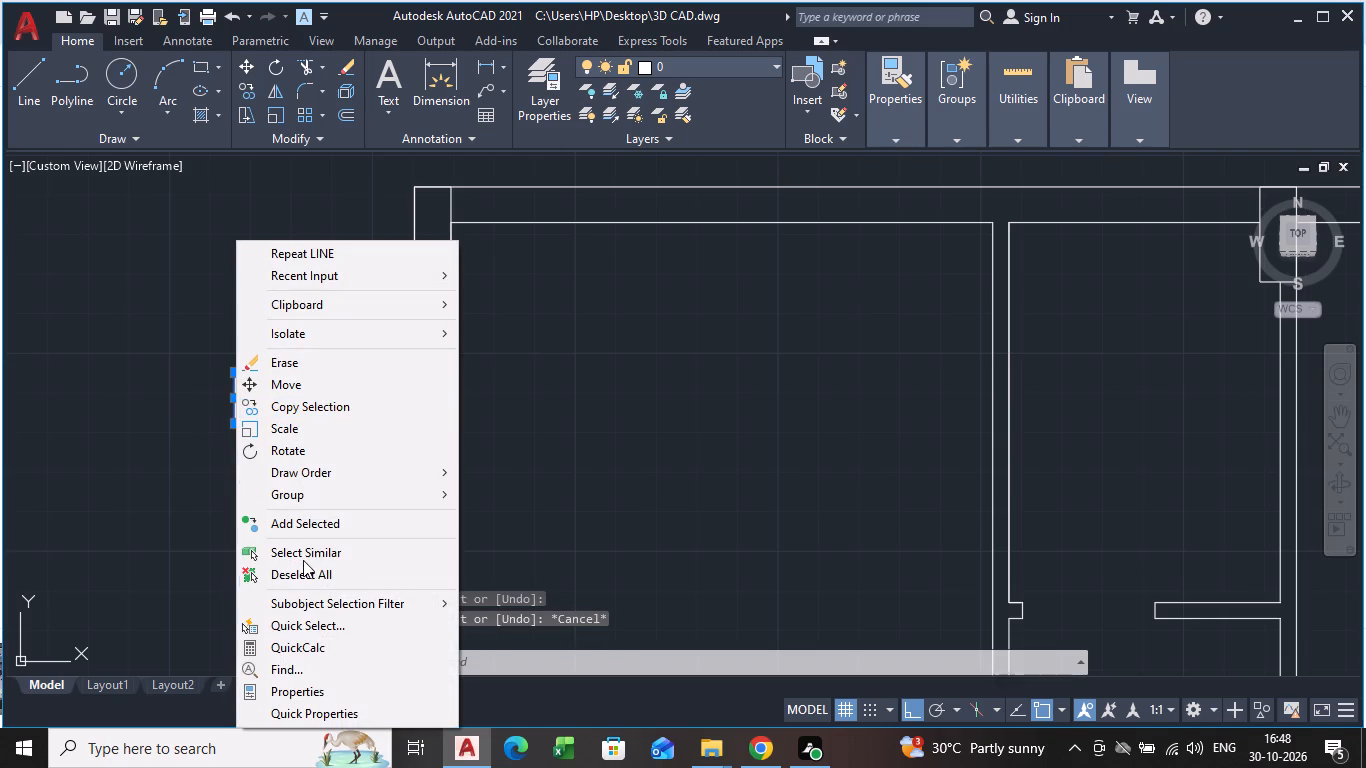
{"action": "left_click", "coordinate": [174, 507]}
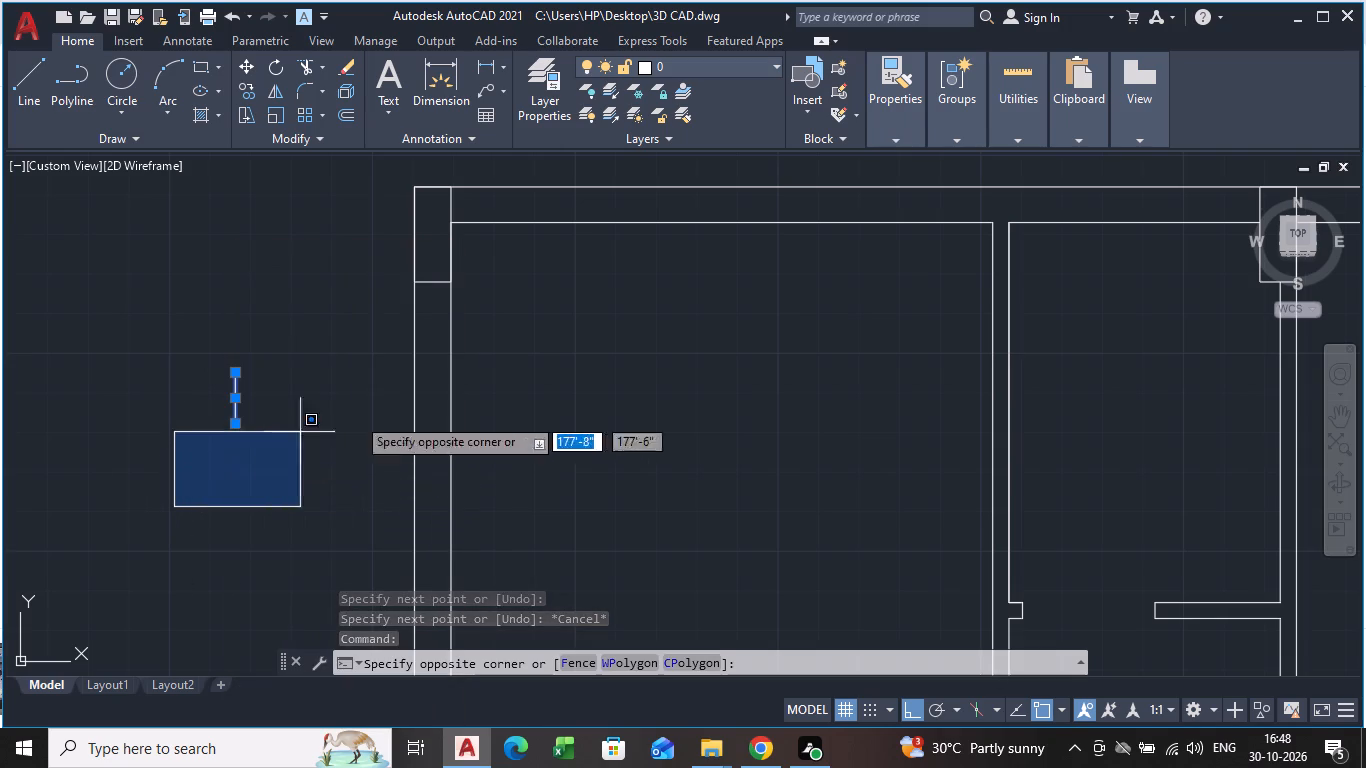
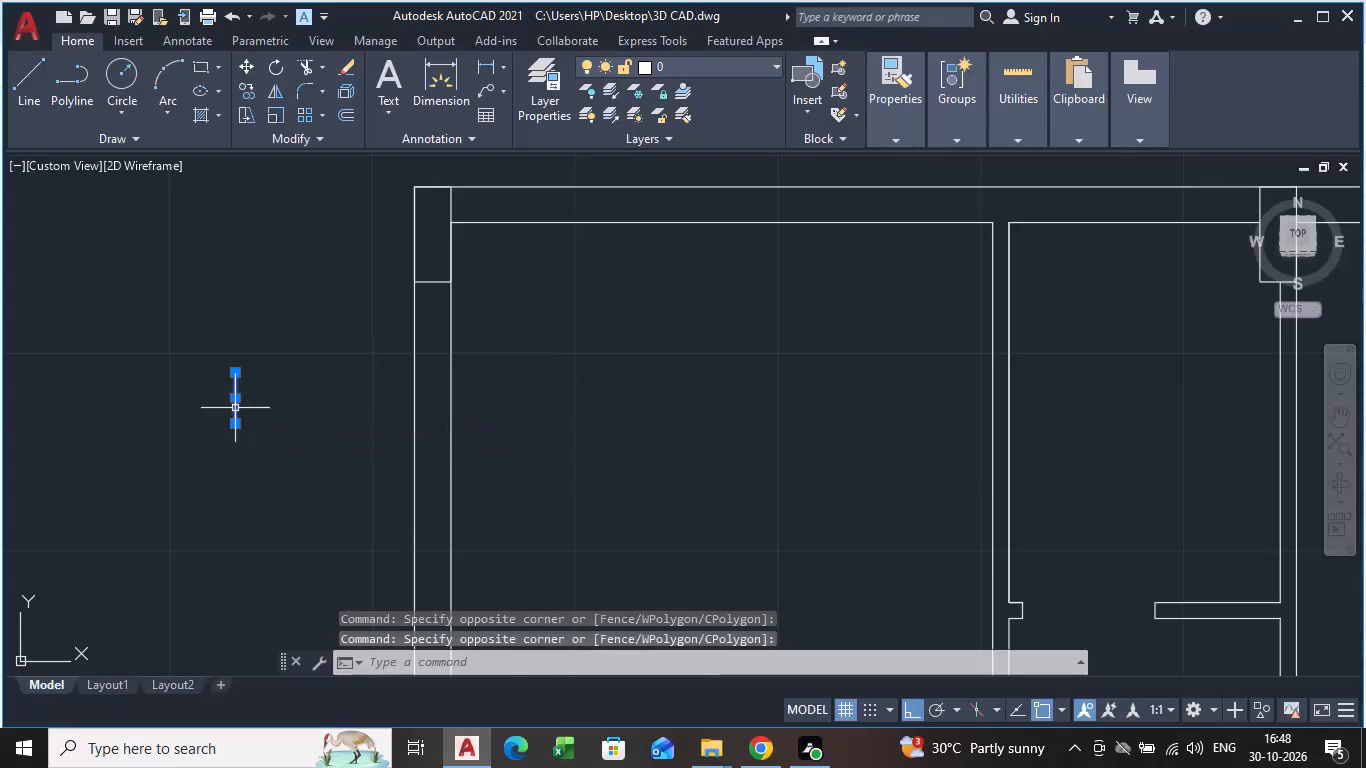
Erase the selected short vertical line outside the floor plan.
{"action": "key", "text": "Delete"}
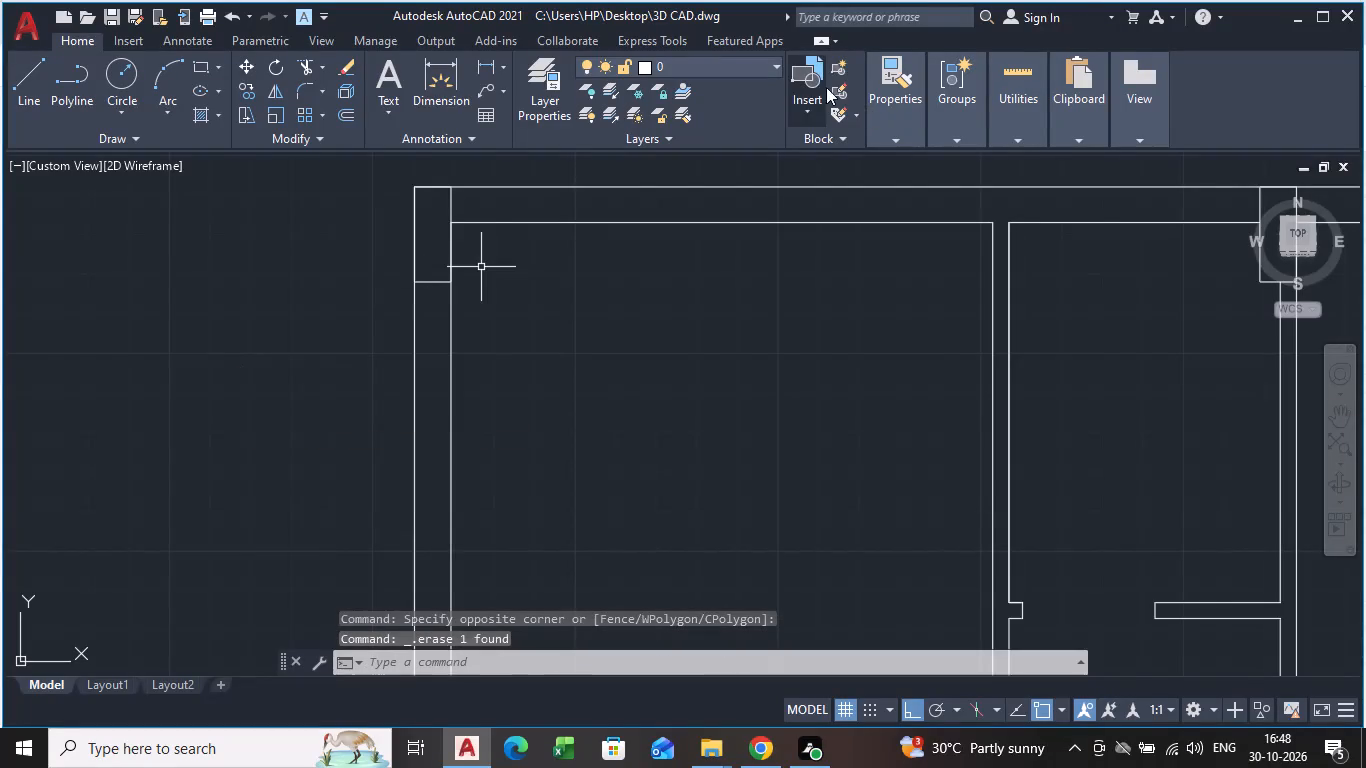
Set the current object colour to Magenta, leaving lineweight and linetype as ByLayer.
{"action": "left_click", "coordinate": [126, 42]}
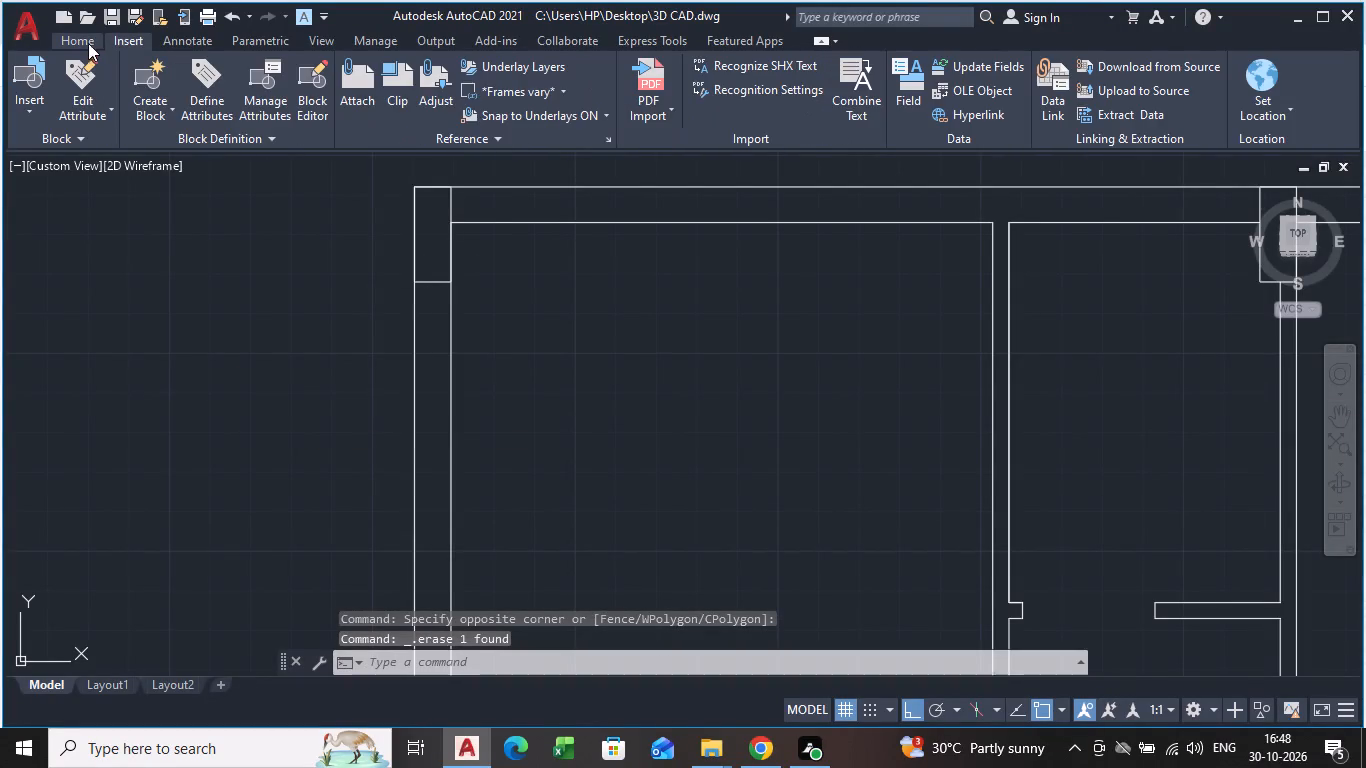
{"action": "left_click", "coordinate": [88, 41]}
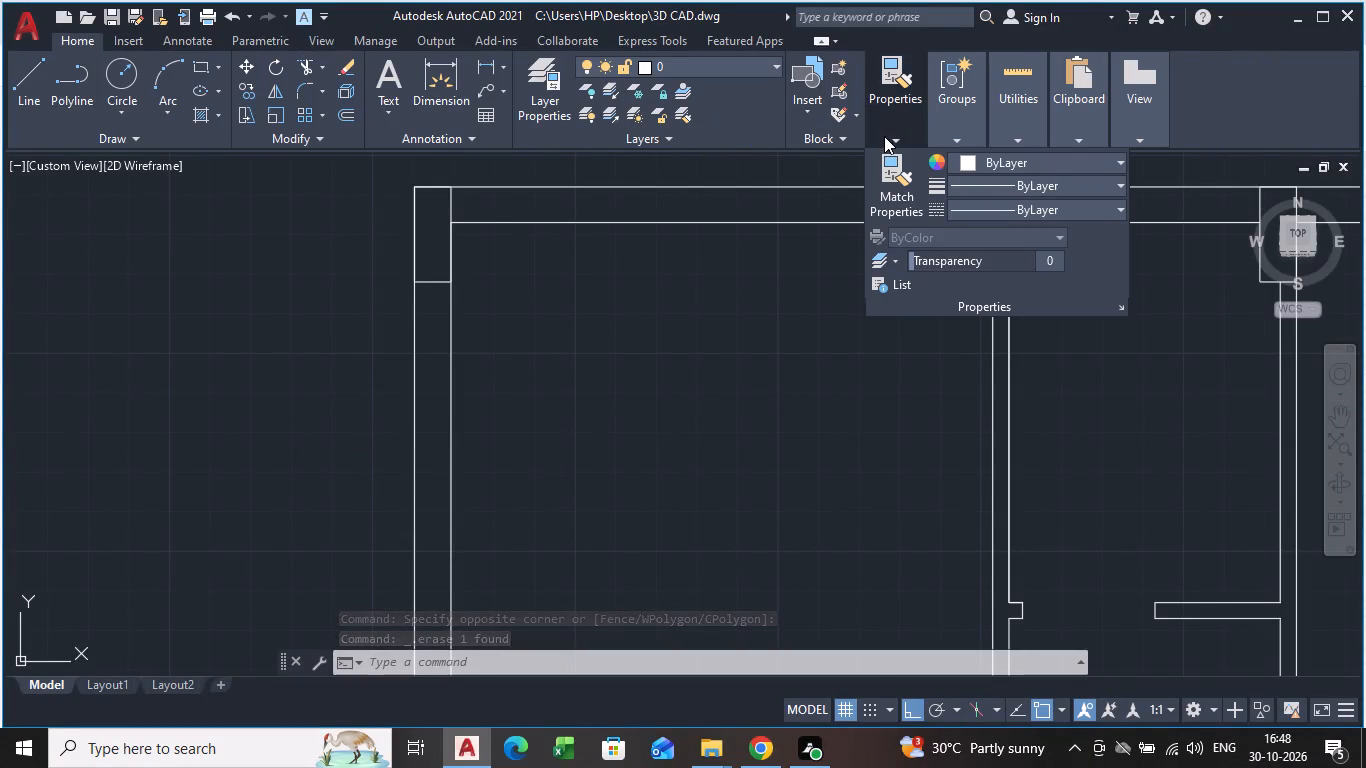
{"action": "left_click", "coordinate": [1046, 193]}
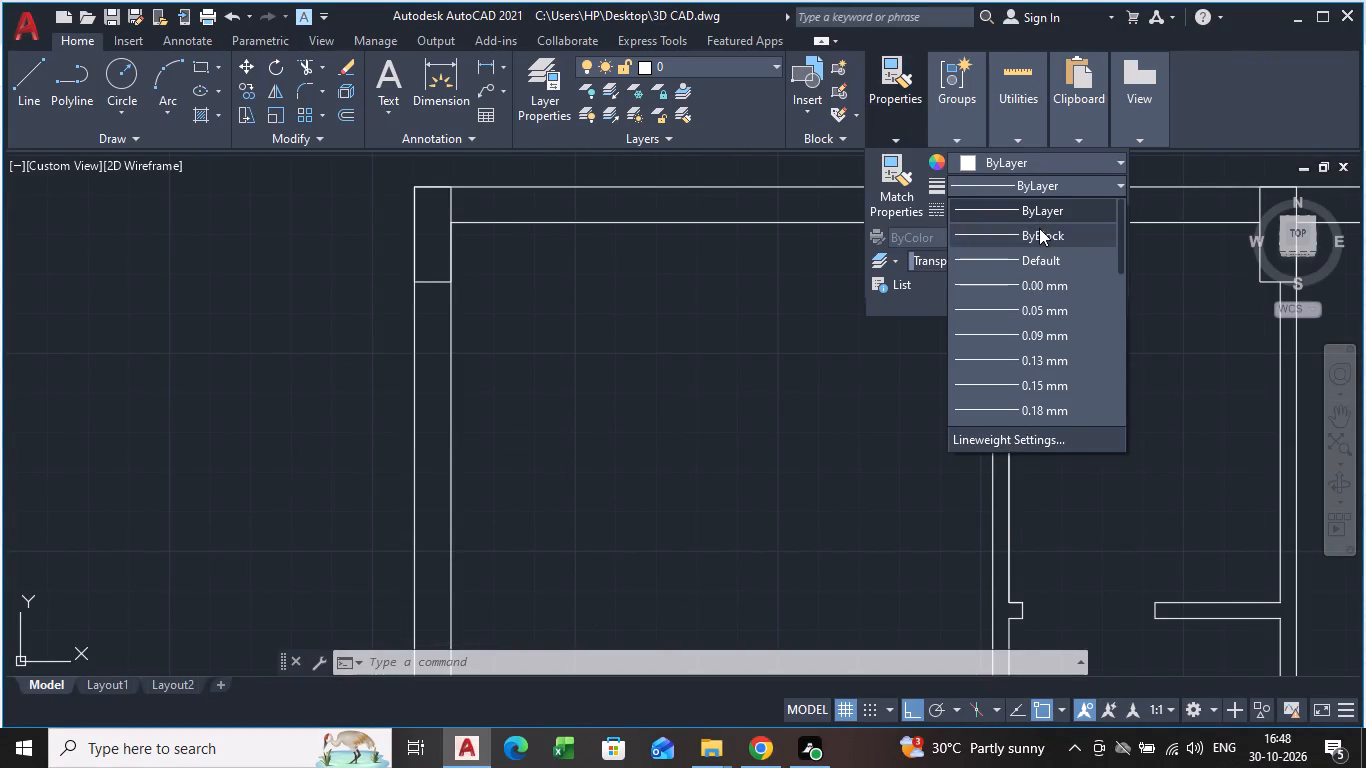
{"action": "left_click", "coordinate": [1037, 161]}
{"action": "left_click", "coordinate": [1034, 168]}
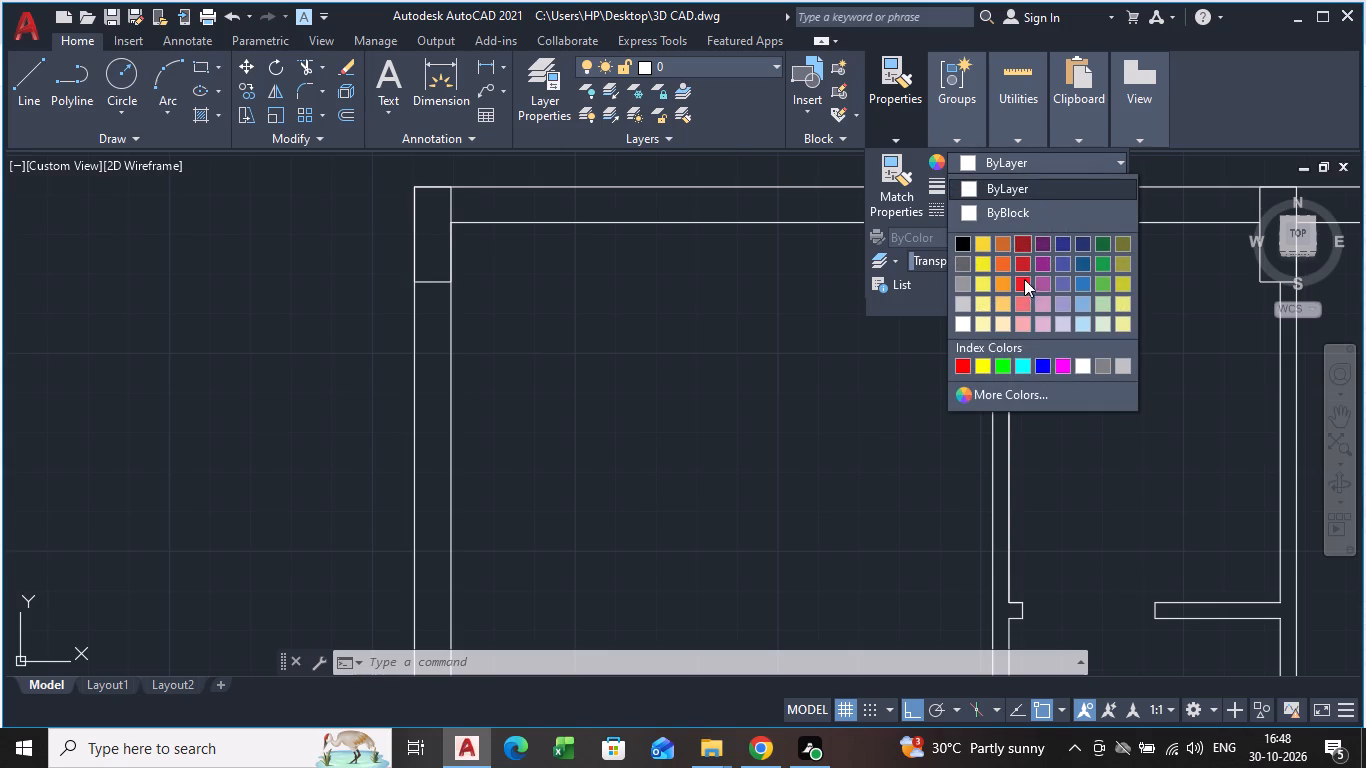
{"action": "left_click", "coordinate": [1056, 362]}
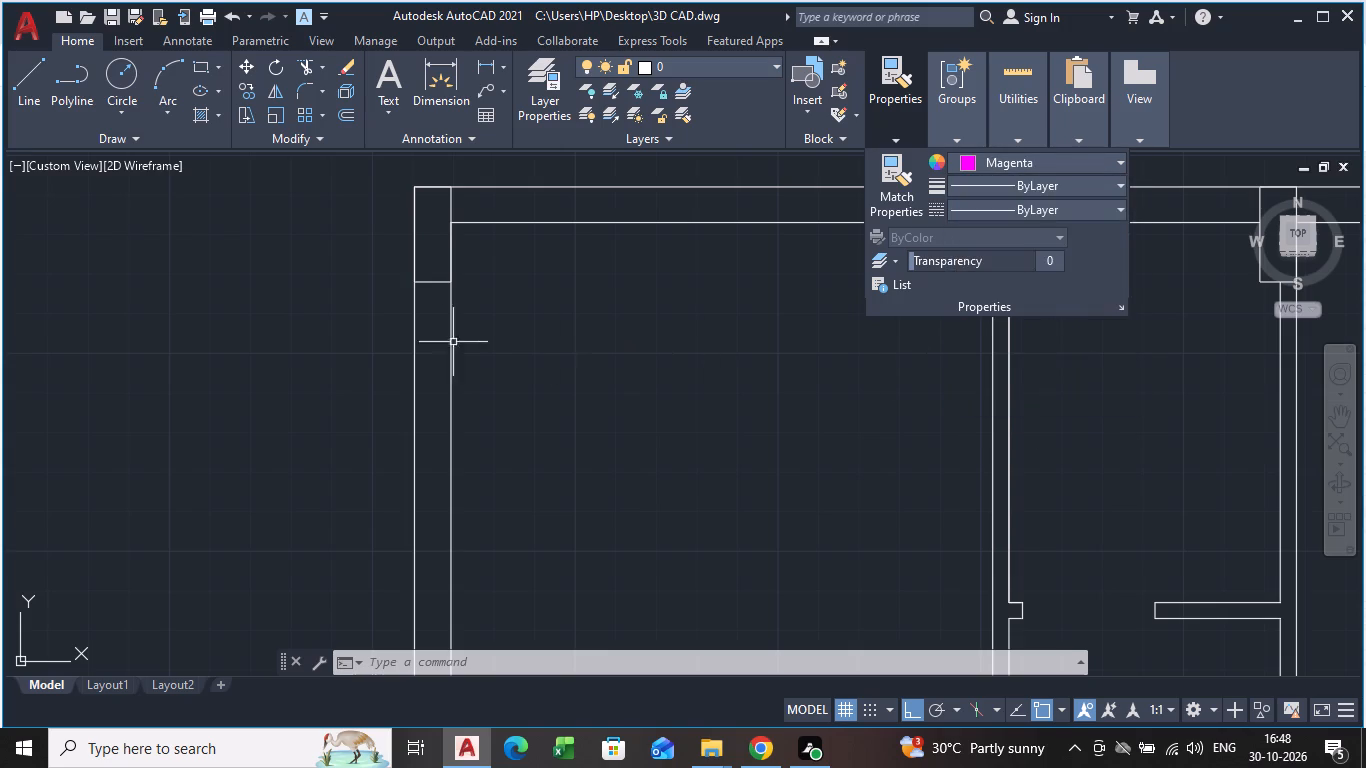
Draw a vertical sample line about 1'-4" long in the empty area west of the floor plan.
{"action": "key", "text": "l"}
{"action": "key", "text": "Return"}
{"action": "left_click", "coordinate": [300, 303]}
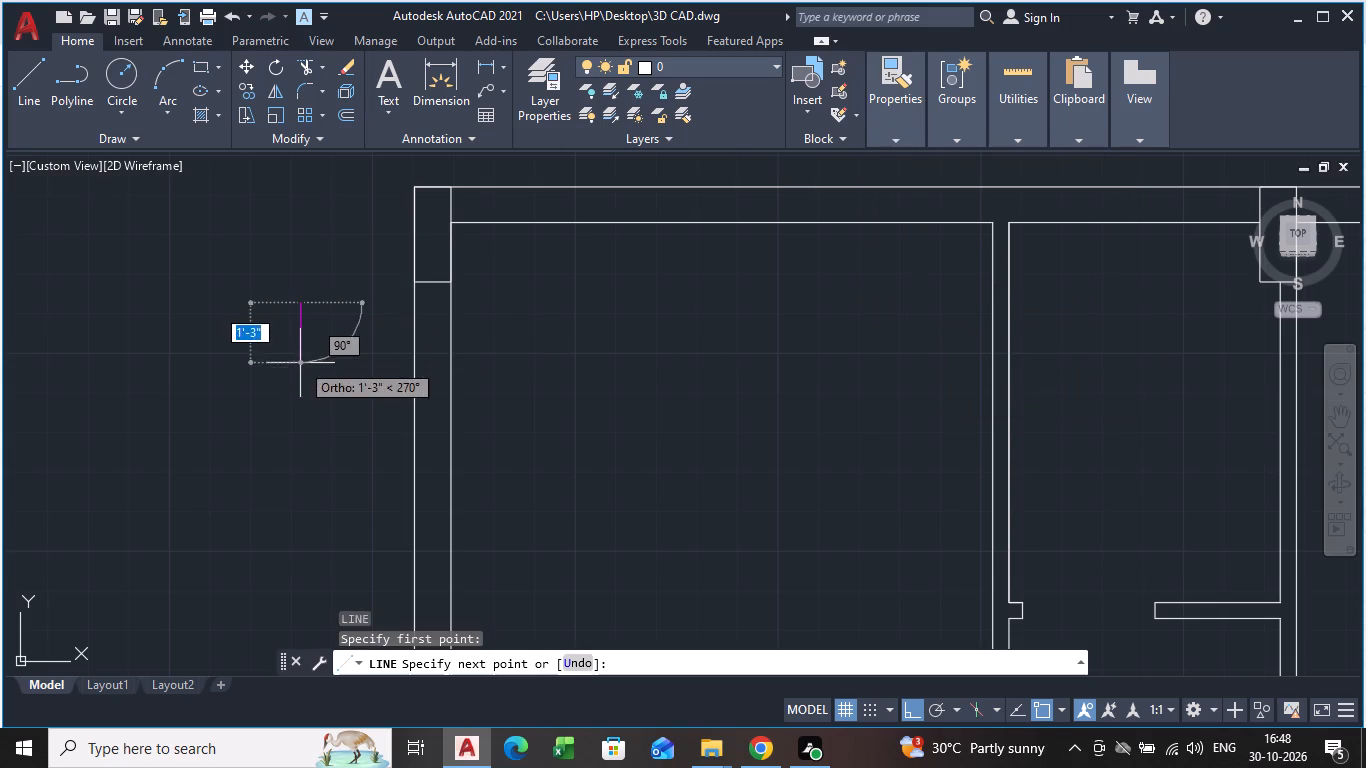
{"action": "left_click", "coordinate": [300, 365]}
{"action": "key", "text": "space"}
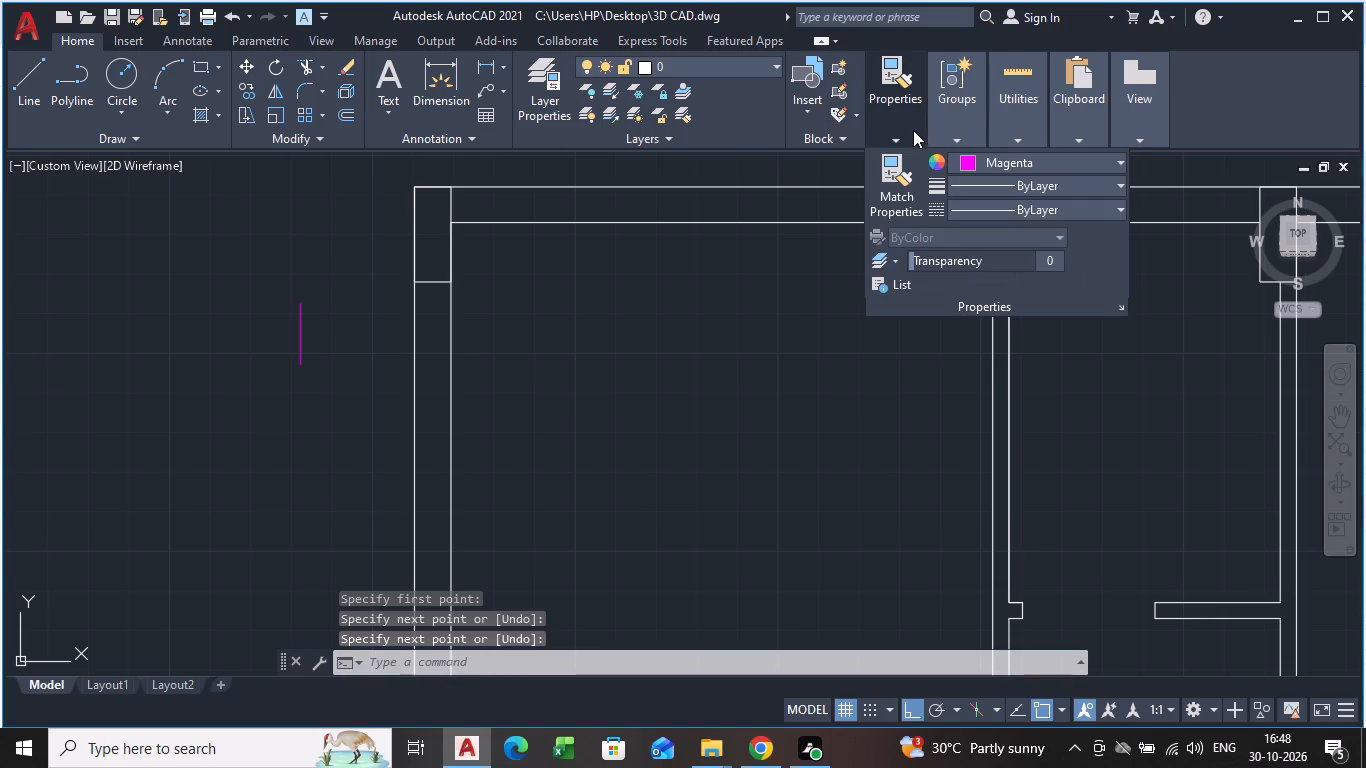
Match the magenta sample line's properties onto the four column rectangles along the west outer wall.
{"action": "left_click", "coordinate": [898, 190]}
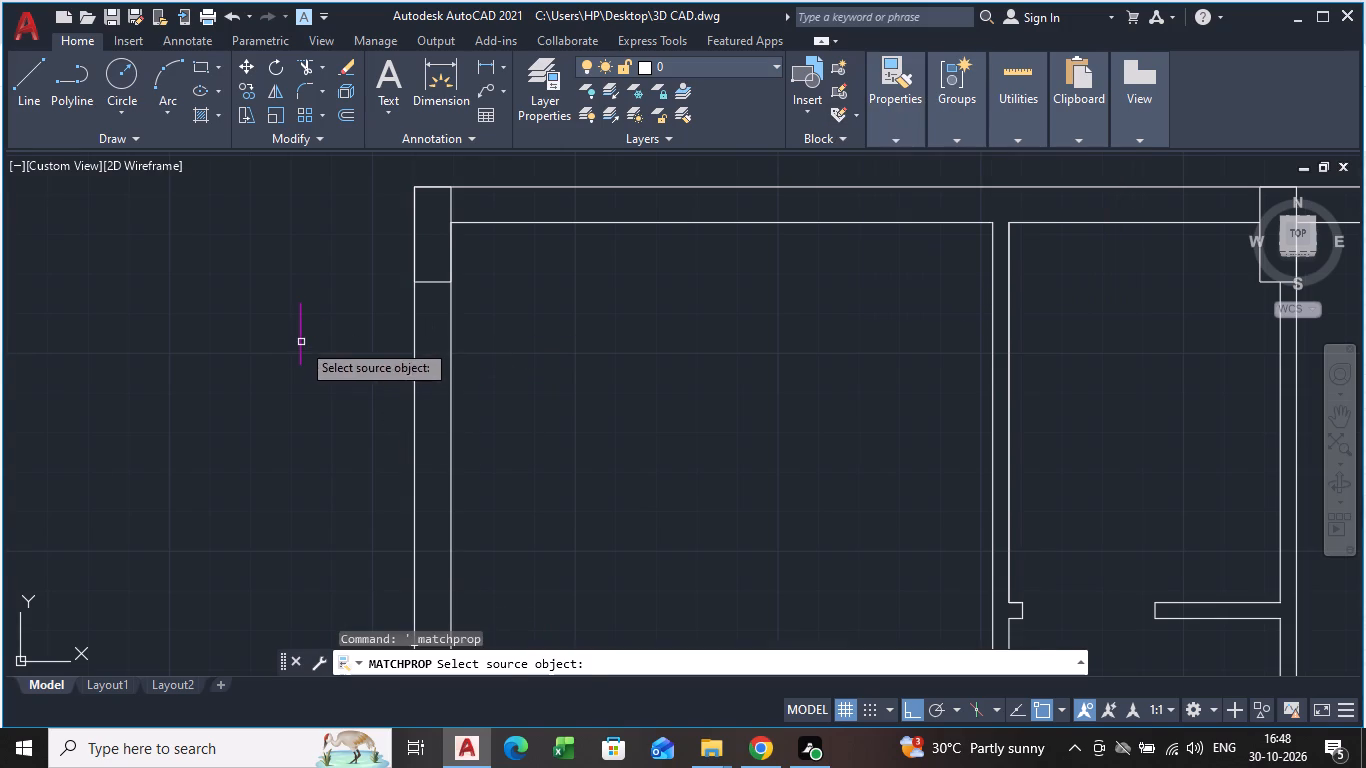
{"action": "left_click", "coordinate": [301, 342]}
{"action": "left_click", "coordinate": [437, 283]}
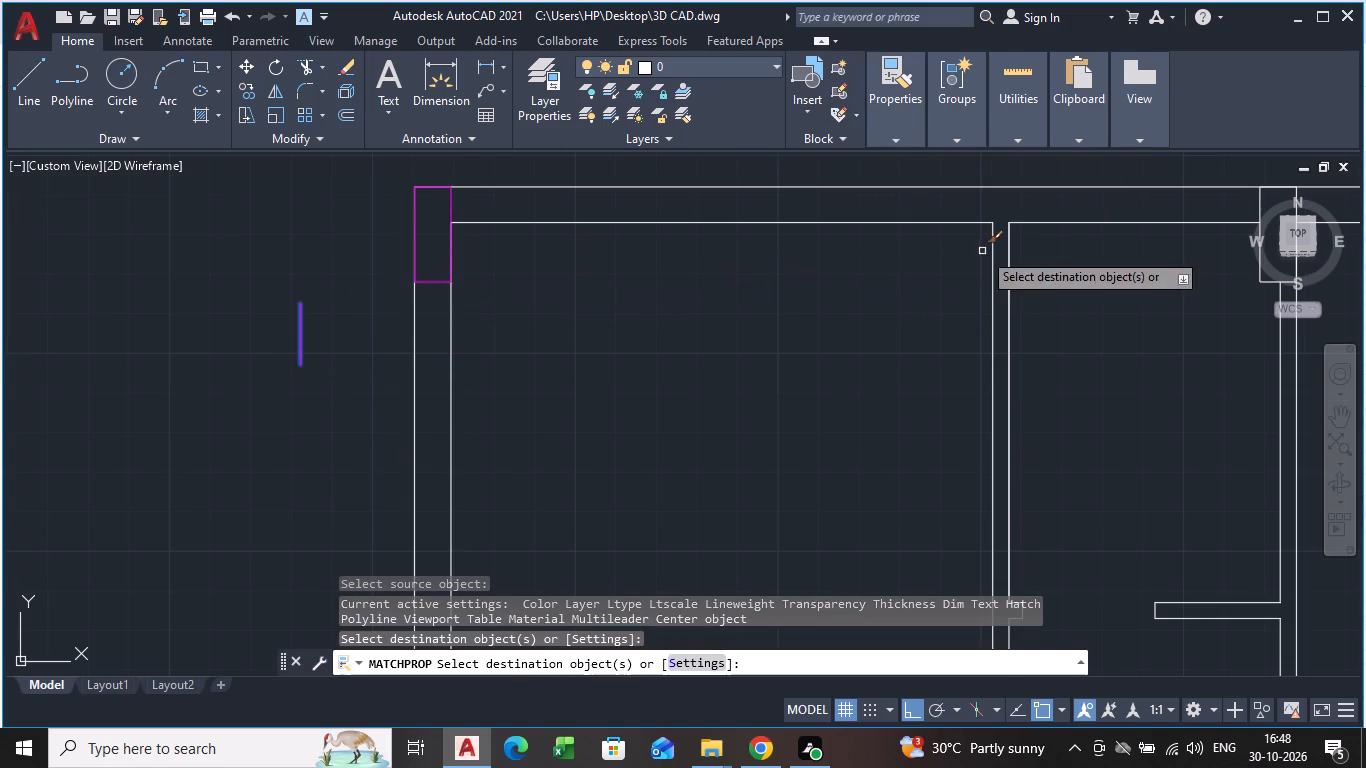
{"action": "scroll", "coordinate": [552, 400], "scroll_direction": "down", "scroll_amount": 3}
{"action": "middle_click_drag", "start_coordinate": [551, 401], "coordinate": [572, 244]}
{"action": "scroll", "coordinate": [545, 371], "scroll_direction": "up", "scroll_amount": 3}
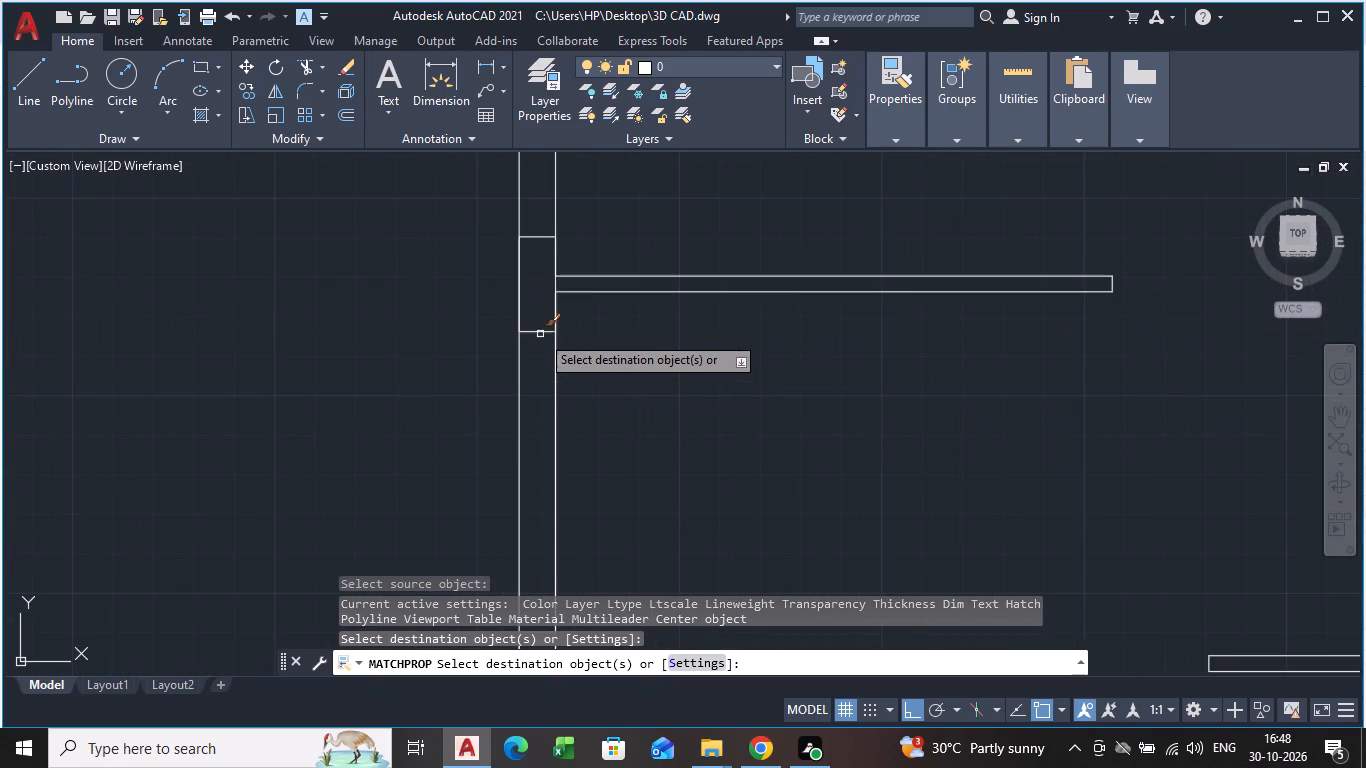
{"action": "left_click", "coordinate": [540, 334]}
{"action": "scroll", "coordinate": [589, 371], "scroll_direction": "down", "scroll_amount": 2}
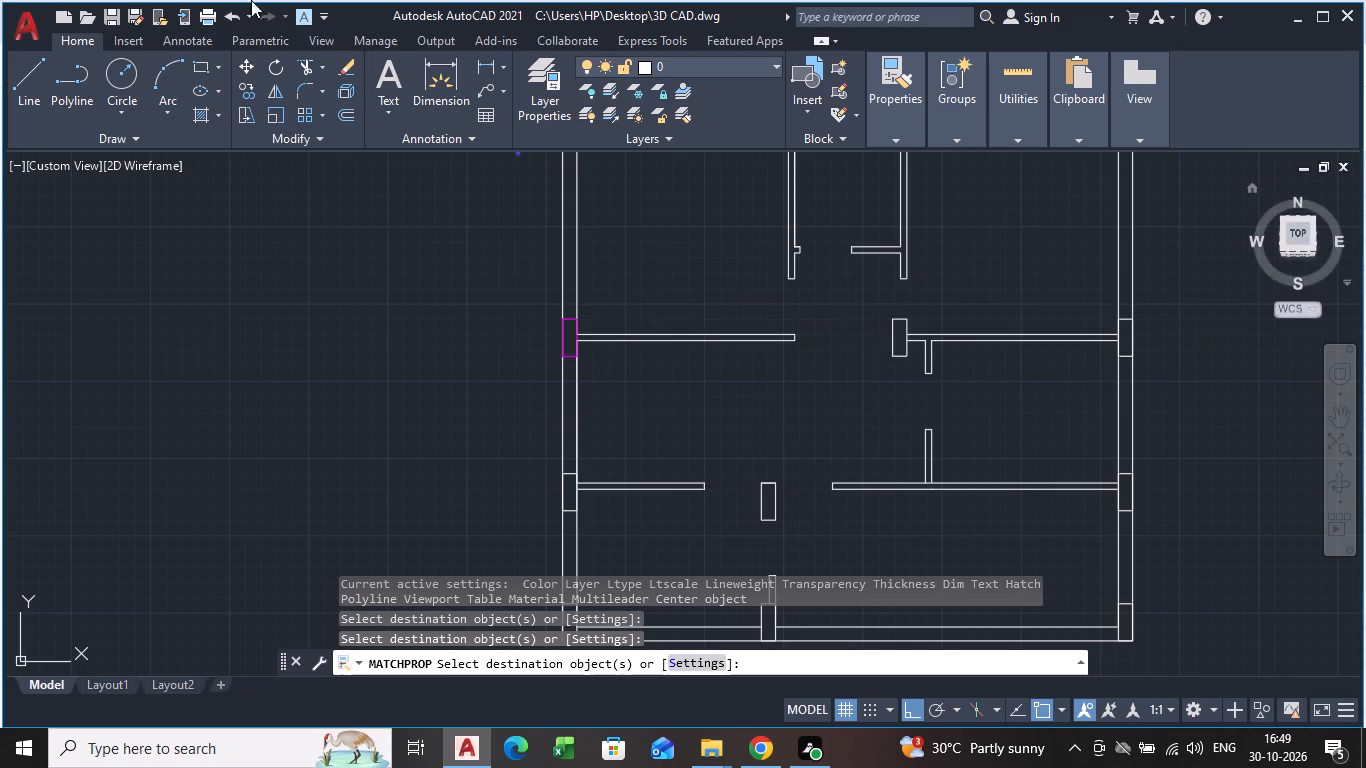
{"action": "scroll", "coordinate": [560, 463], "scroll_direction": "down", "scroll_amount": 1}
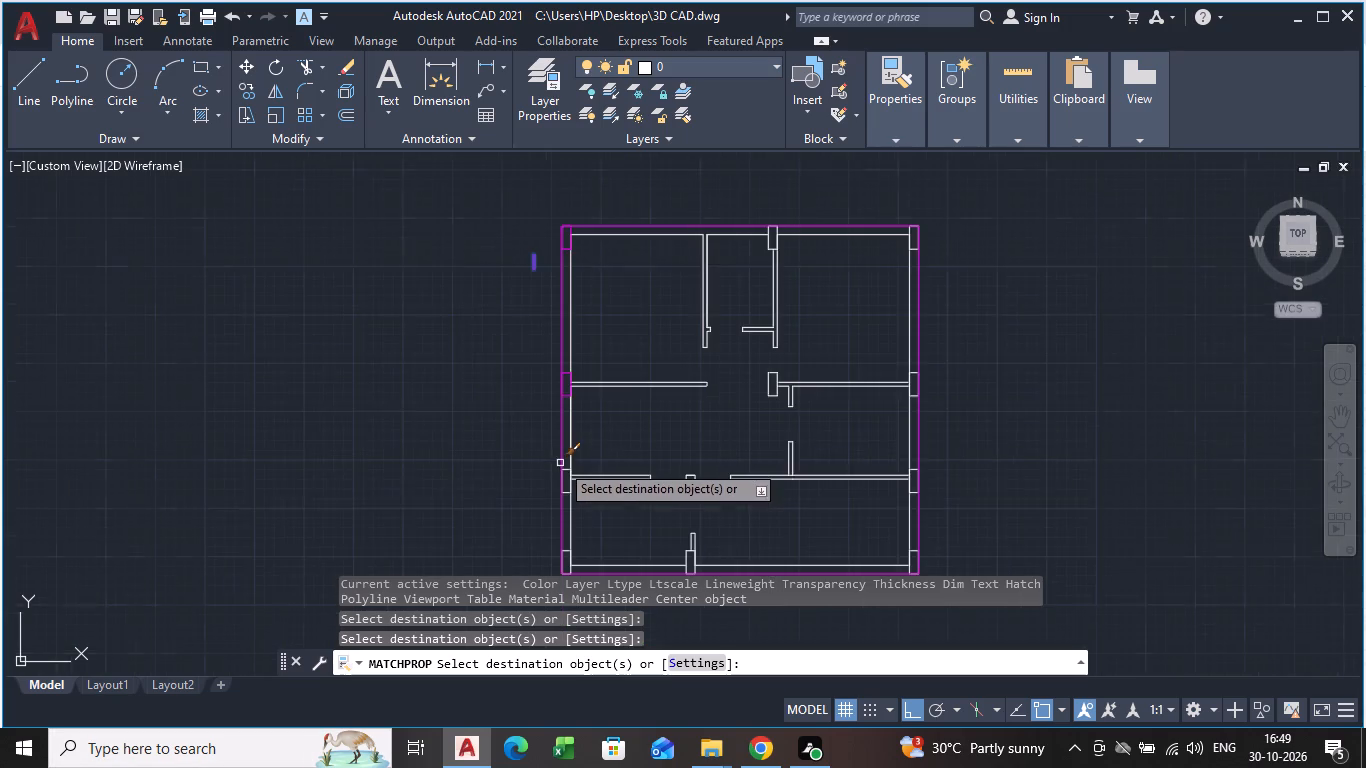
{"action": "middle_click_drag", "start_coordinate": [560, 463], "coordinate": [534, 367]}
{"action": "scroll", "coordinate": [539, 422], "scroll_direction": "up", "scroll_amount": 1}
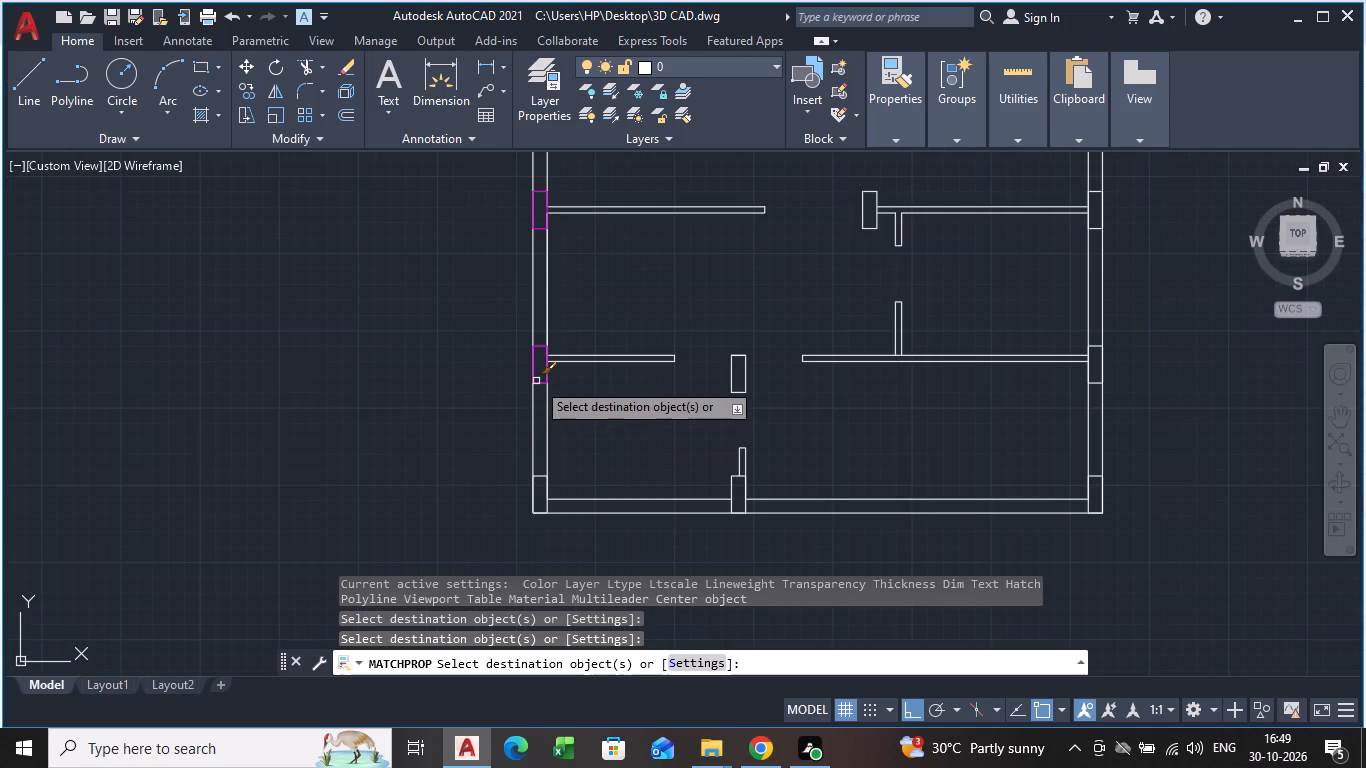
{"action": "left_click", "coordinate": [536, 381]}
{"action": "left_click", "coordinate": [540, 475]}
Match the magenta properties onto the south wall's middle column polyline and the two interior columns.
{"action": "scroll", "coordinate": [750, 483], "scroll_direction": "up", "scroll_amount": 1}
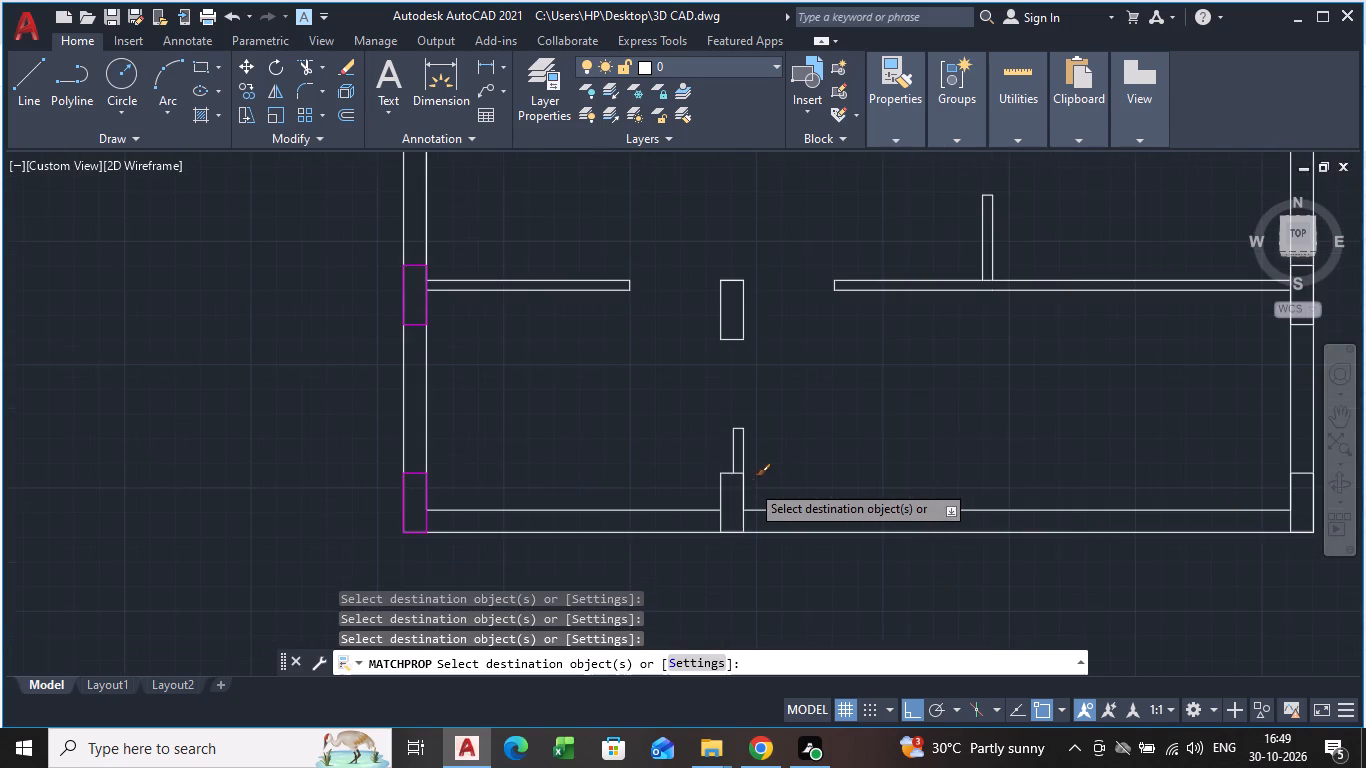
{"action": "left_click", "coordinate": [746, 487]}
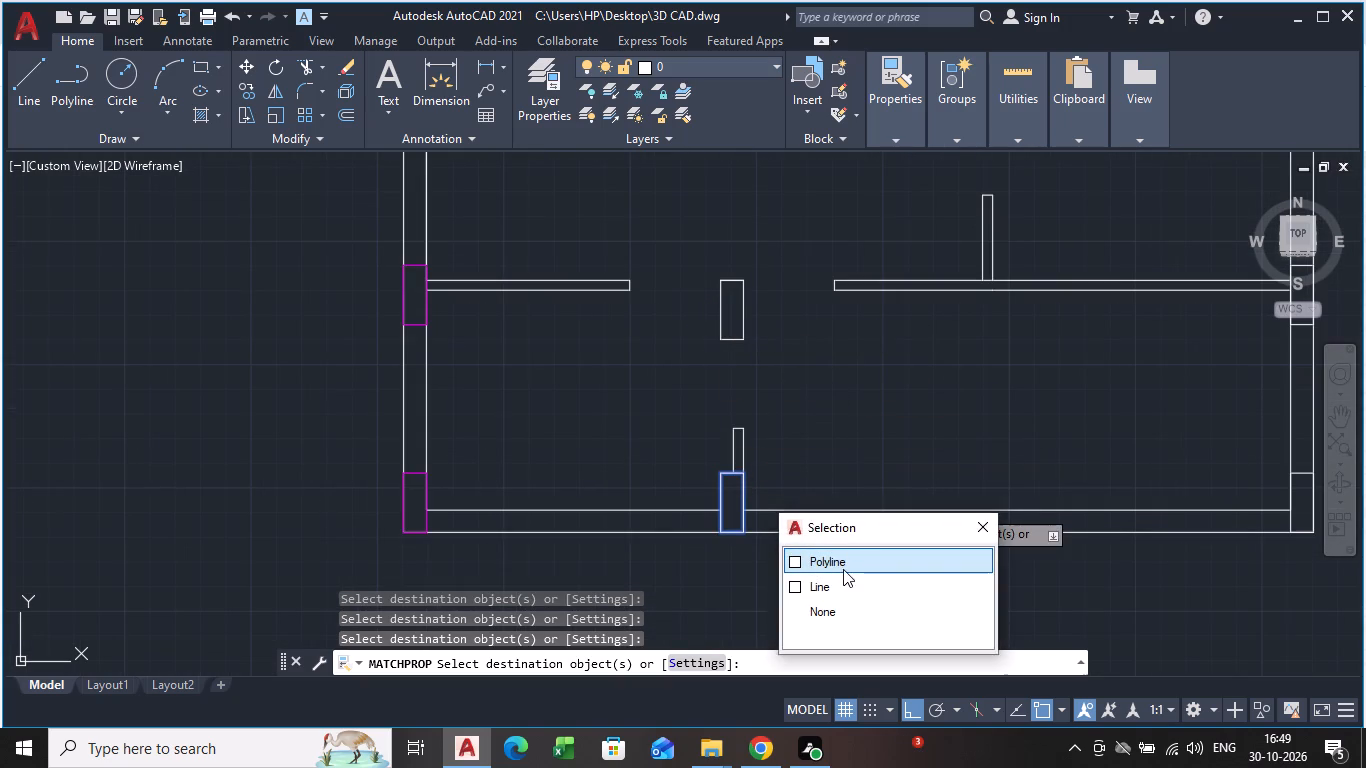
{"action": "left_click", "coordinate": [843, 569]}
{"action": "left_click", "coordinate": [721, 299]}
{"action": "scroll", "coordinate": [810, 275], "scroll_direction": "down", "scroll_amount": 1}
{"action": "middle_click_drag", "start_coordinate": [810, 275], "coordinate": [749, 416]}
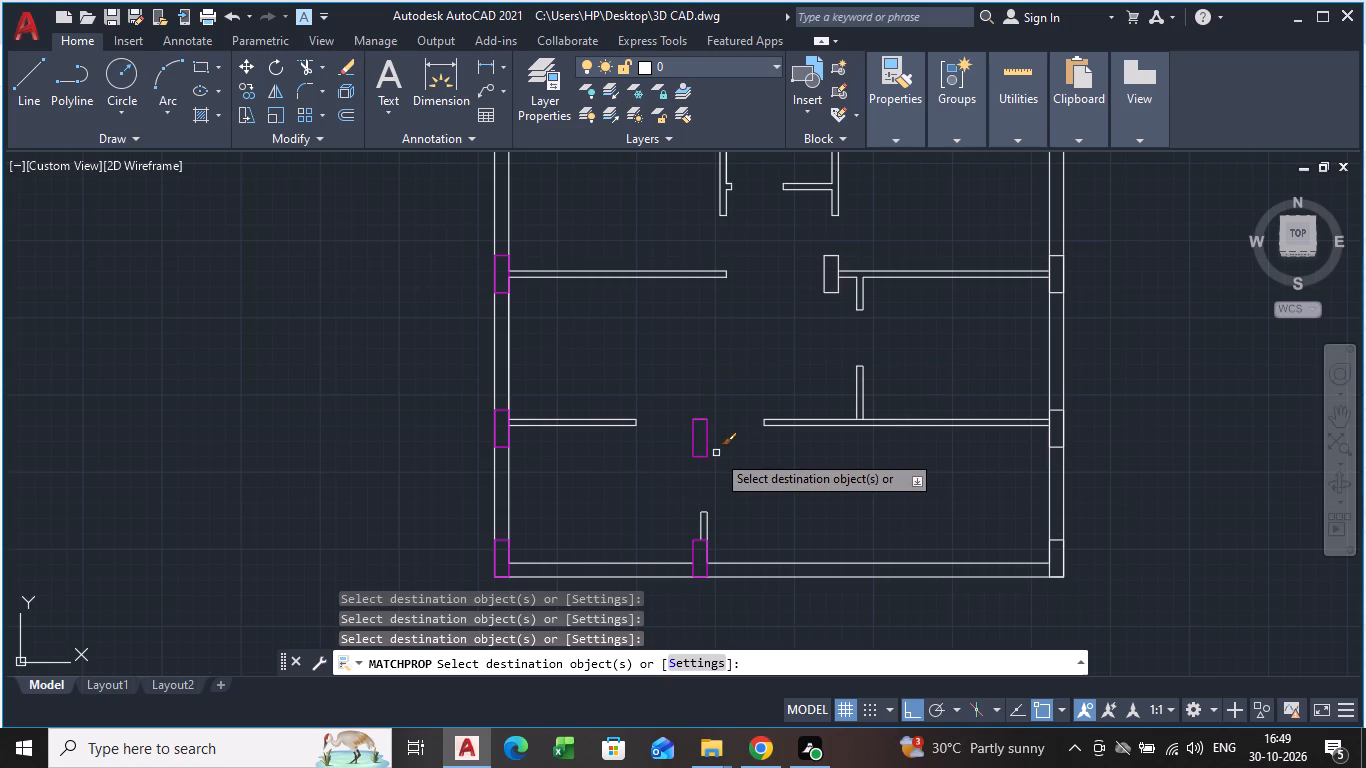
{"action": "scroll", "coordinate": [716, 443], "scroll_direction": "up", "scroll_amount": 1}
{"action": "scroll", "coordinate": [697, 325], "scroll_direction": "down", "scroll_amount": 1}
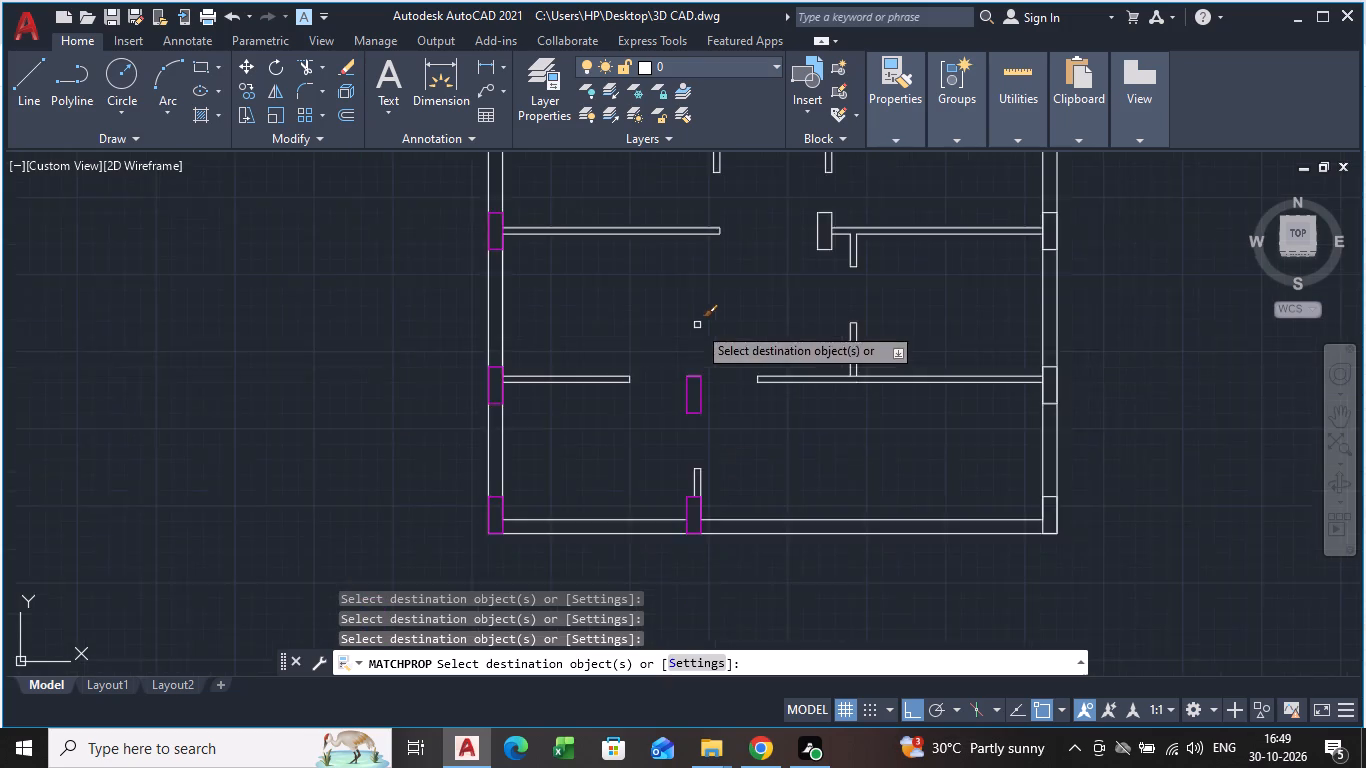
{"action": "middle_click_drag", "start_coordinate": [697, 325], "coordinate": [678, 416]}
{"action": "scroll", "coordinate": [690, 362], "scroll_direction": "down", "scroll_amount": 1}
{"action": "scroll", "coordinate": [758, 351], "scroll_direction": "up", "scroll_amount": 1}
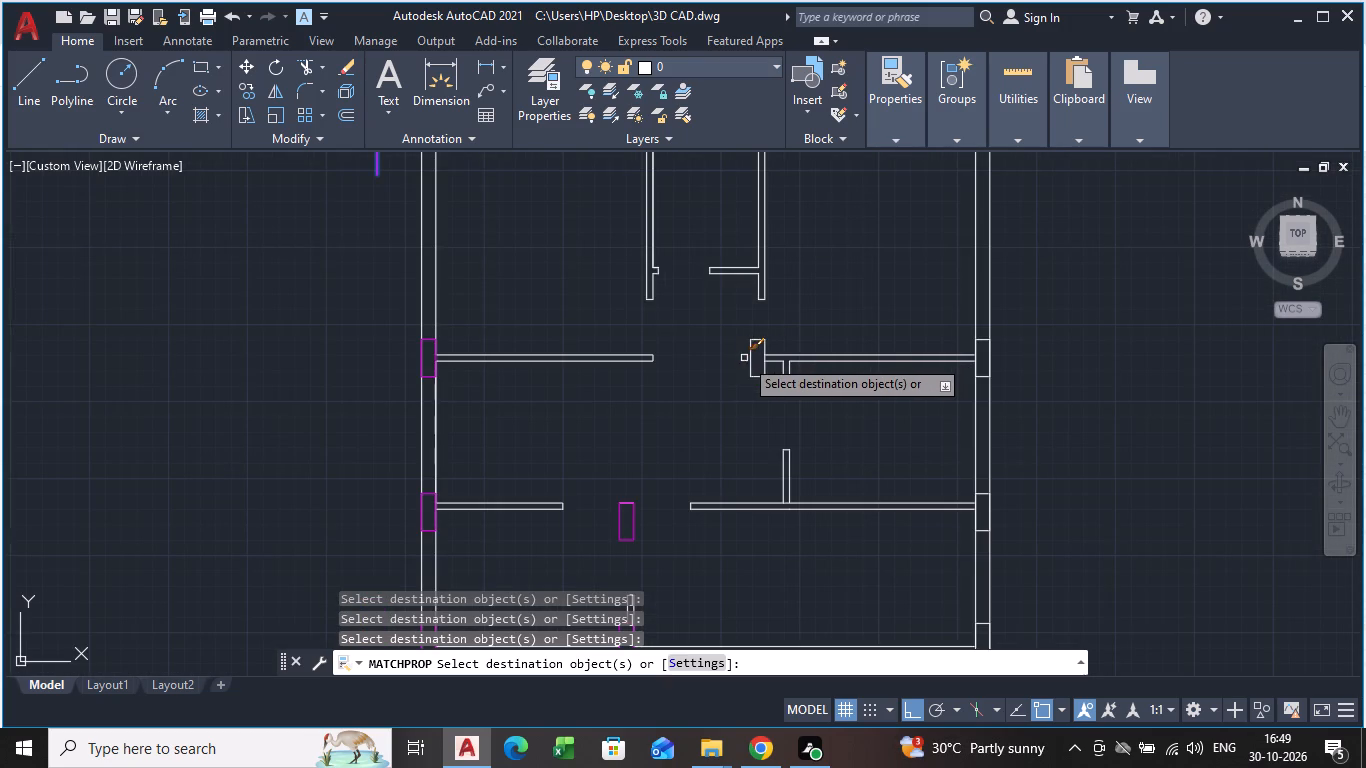
{"action": "left_click", "coordinate": [749, 356]}
Match the magenta properties onto the north wall's middle column and the northeast corner column.
{"action": "scroll", "coordinate": [678, 236], "scroll_direction": "down", "scroll_amount": 1}
{"action": "middle_click_drag", "start_coordinate": [678, 239], "coordinate": [677, 254]}
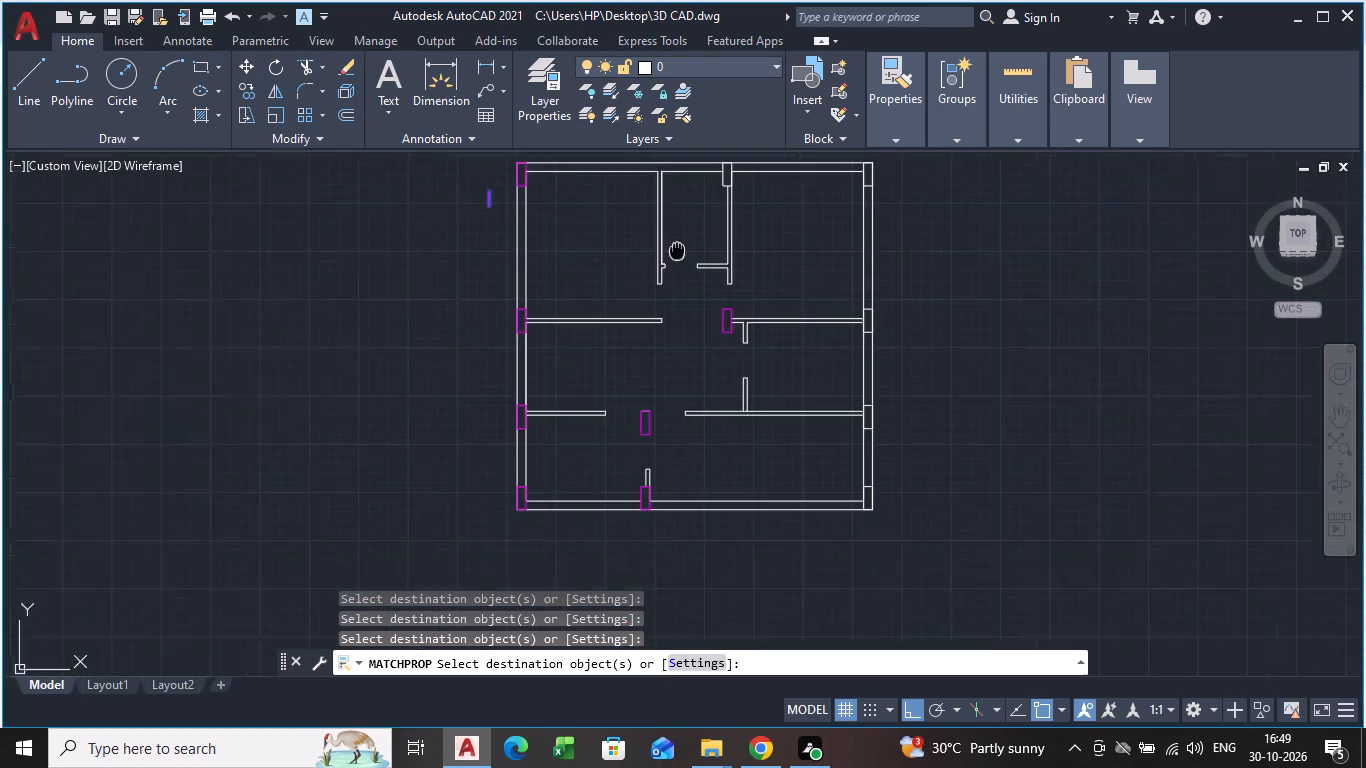
{"action": "middle_click_drag", "start_coordinate": [677, 254], "coordinate": [677, 357]}
{"action": "scroll", "coordinate": [707, 265], "scroll_direction": "up", "scroll_amount": 3}
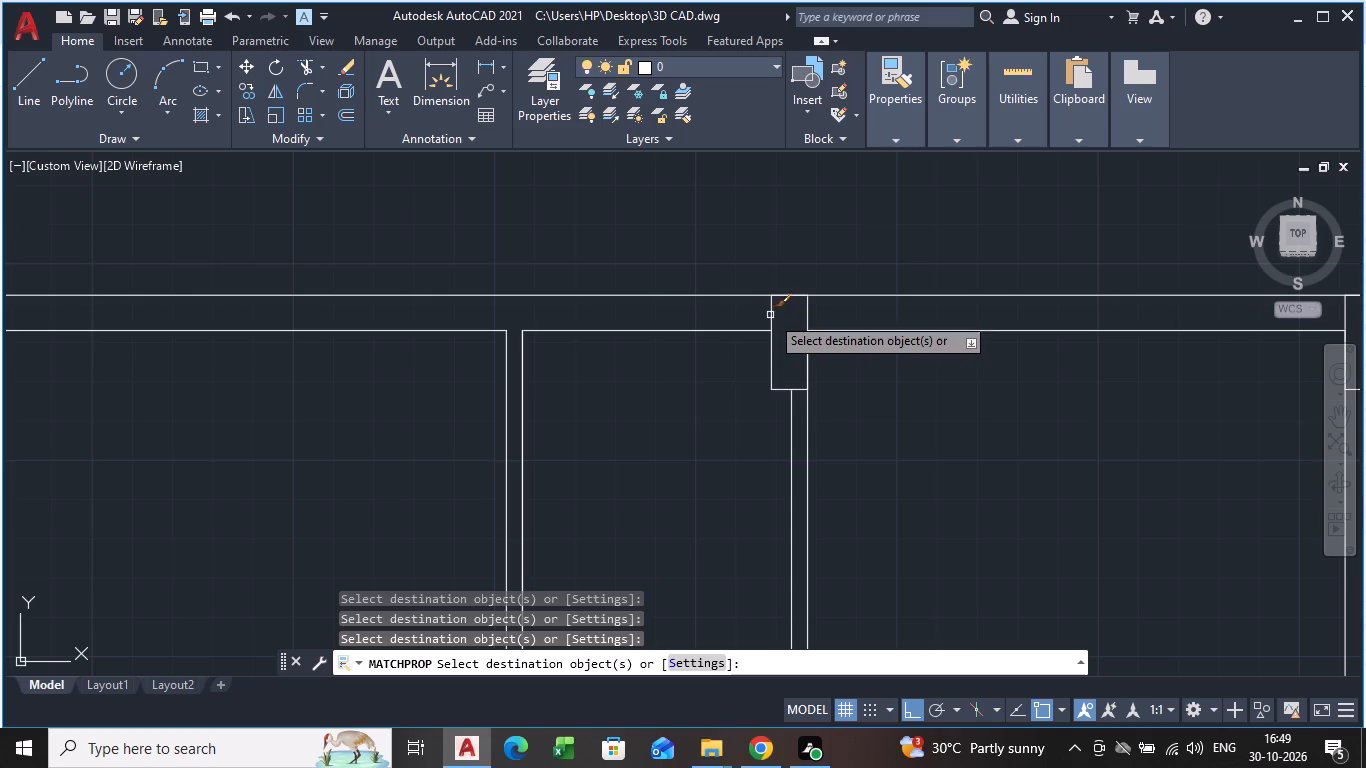
{"action": "left_click", "coordinate": [771, 312]}
{"action": "scroll", "coordinate": [834, 356], "scroll_direction": "down", "scroll_amount": 2}
{"action": "middle_click_drag", "start_coordinate": [834, 362], "coordinate": [667, 351]}
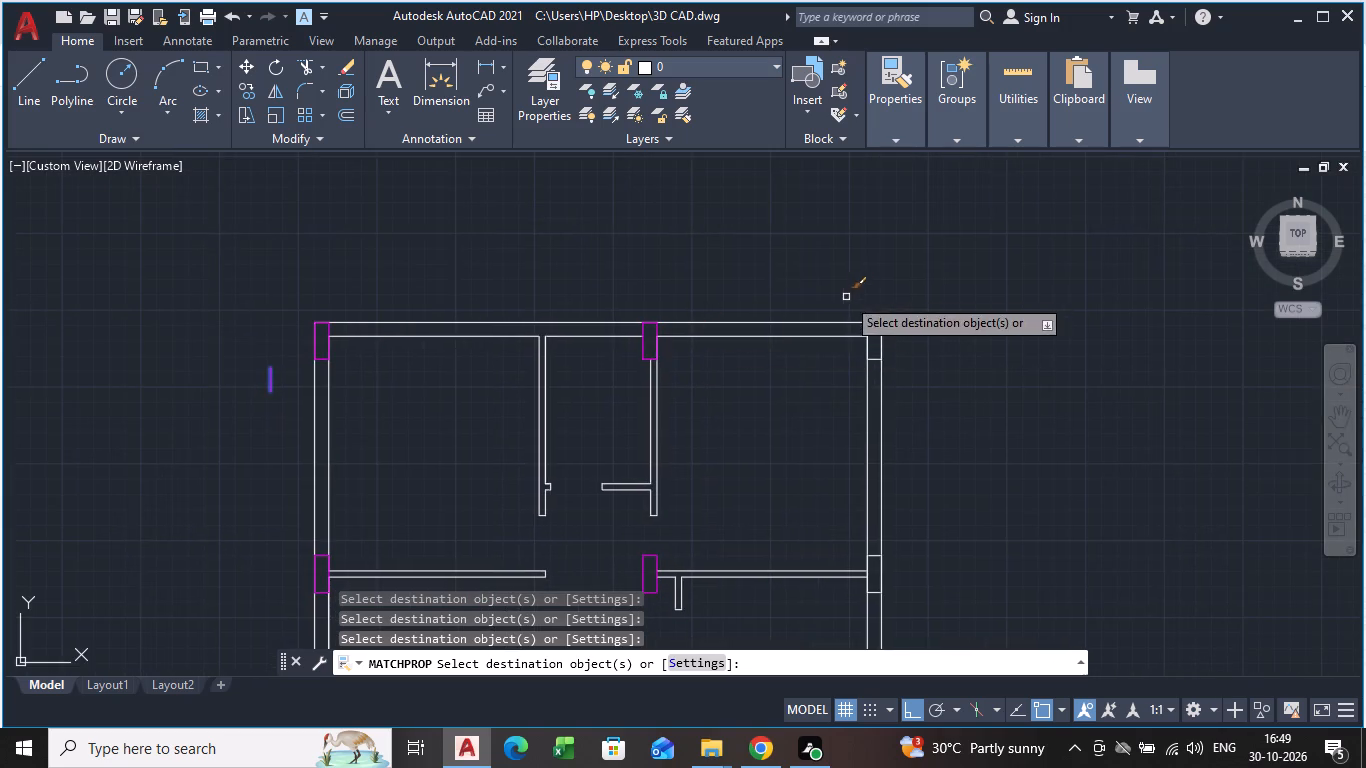
{"action": "scroll", "coordinate": [854, 345], "scroll_direction": "up", "scroll_amount": 2}
{"action": "left_click", "coordinate": [886, 309]}
Match the magenta properties onto the three remaining columns of the east wall and end Match Properties.
{"action": "scroll", "coordinate": [661, 439], "scroll_direction": "down", "scroll_amount": 2}
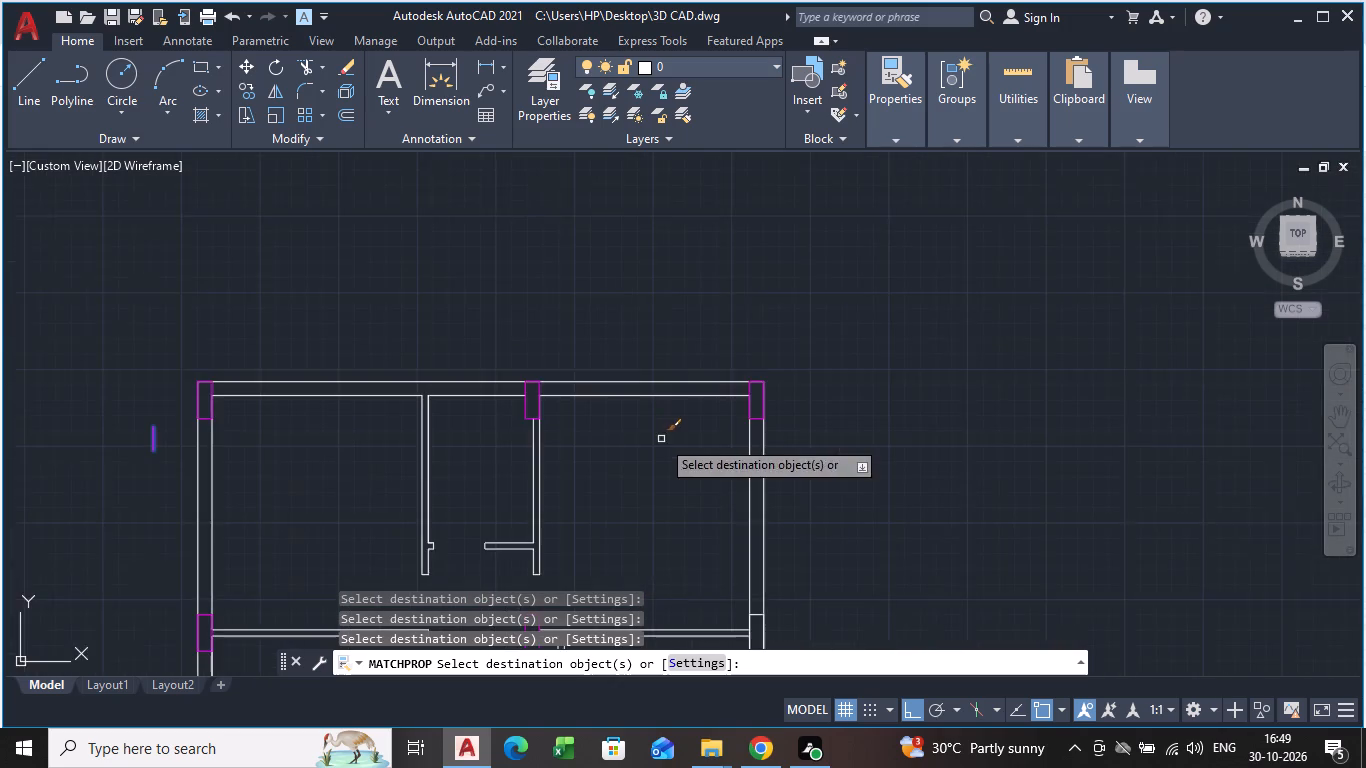
{"action": "scroll", "coordinate": [661, 447], "scroll_direction": "down", "scroll_amount": 1}
{"action": "middle_click_drag", "start_coordinate": [661, 447], "coordinate": [722, 155]}
{"action": "scroll", "coordinate": [815, 280], "scroll_direction": "up", "scroll_amount": 2}
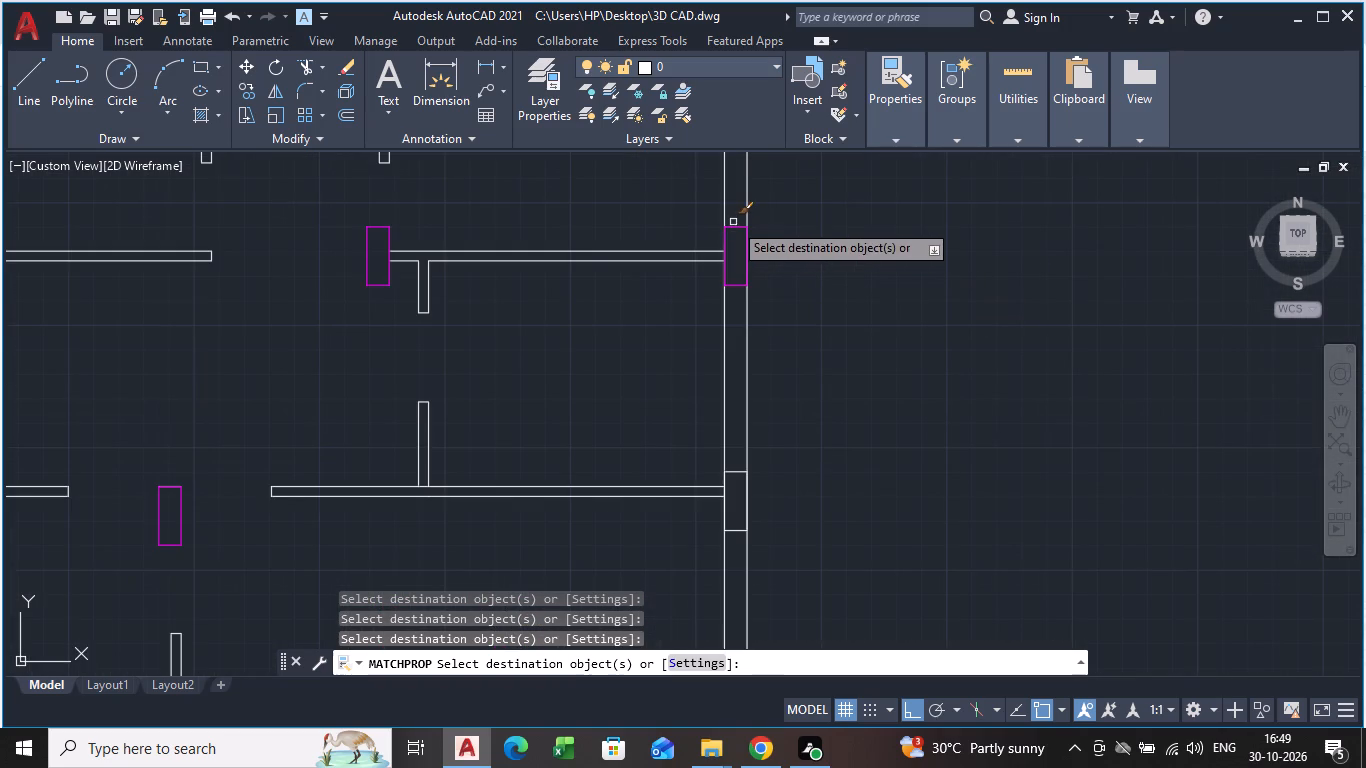
{"action": "left_click", "coordinate": [734, 225]}
{"action": "left_click", "coordinate": [742, 471]}
{"action": "middle_click_drag", "start_coordinate": [685, 443], "coordinate": [683, 237]}
{"action": "scroll", "coordinate": [685, 442], "scroll_direction": "down", "scroll_amount": 1}
{"action": "scroll", "coordinate": [693, 413], "scroll_direction": "up", "scroll_amount": 1}
{"action": "left_click", "coordinate": [722, 369]}
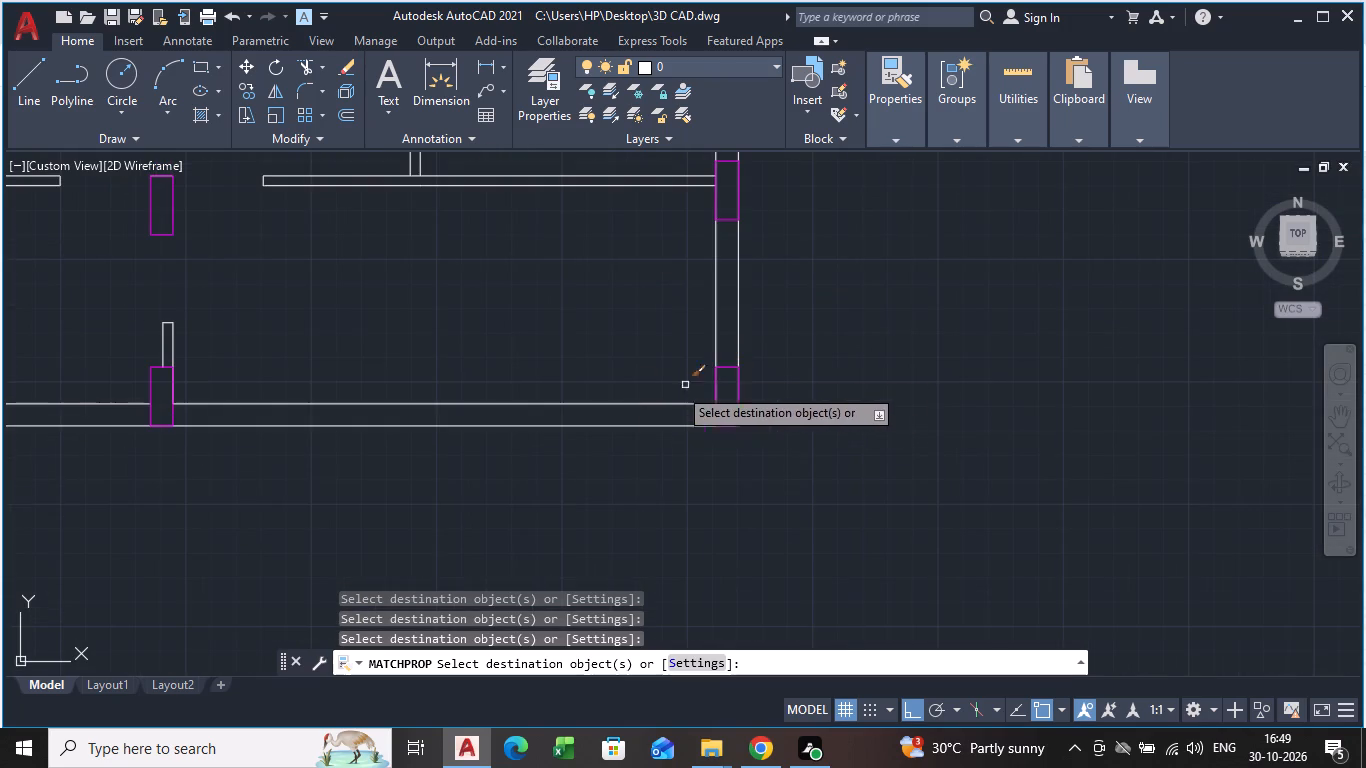
{"action": "scroll", "coordinate": [550, 392], "scroll_direction": "down", "scroll_amount": 2}
{"action": "key", "text": "Escape"}
Erase the magenta sample line beside the floor plan.
{"action": "middle_click_drag", "start_coordinate": [353, 318], "coordinate": [463, 511]}
{"action": "left_click", "coordinate": [354, 295]}
{"action": "key", "text": "Delete"}
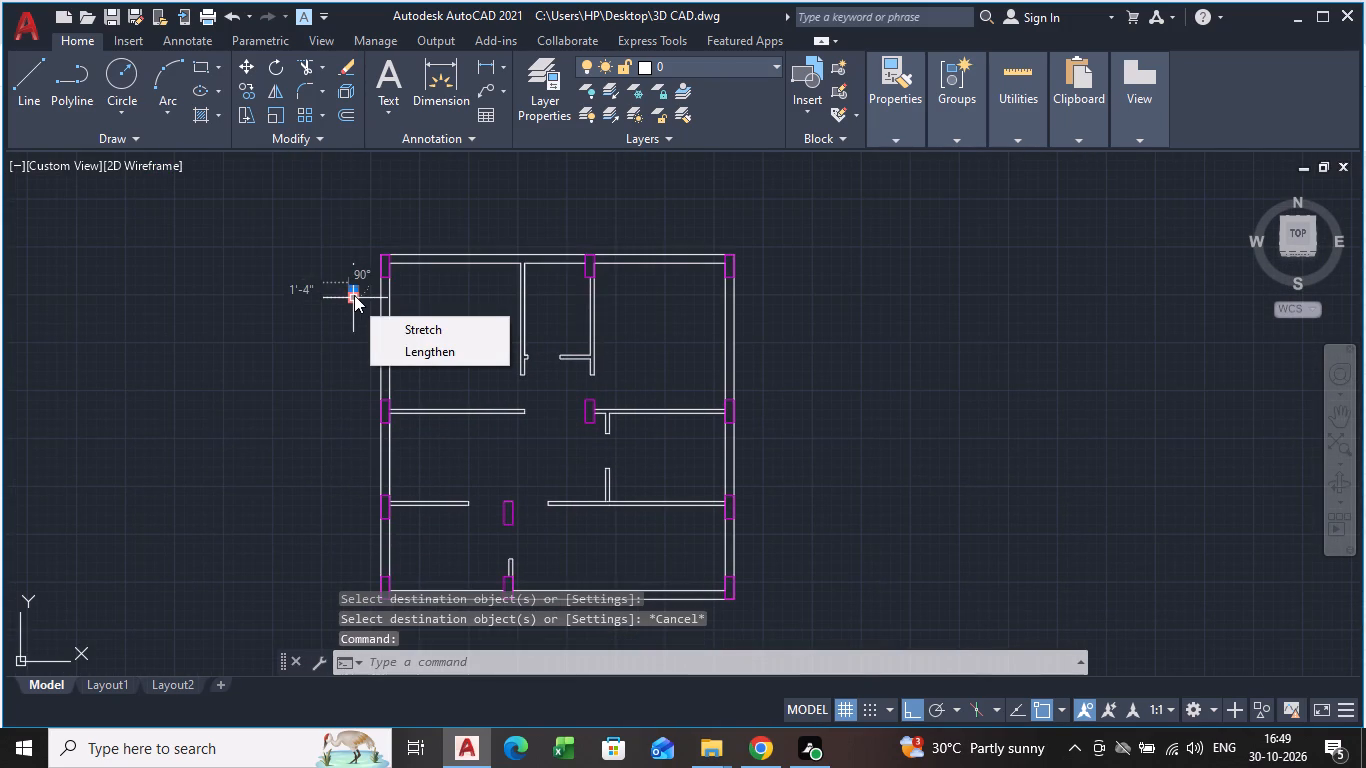
{"action": "scroll", "coordinate": [358, 322], "scroll_direction": "down", "scroll_amount": 2}
{"action": "key", "text": "Delete"}
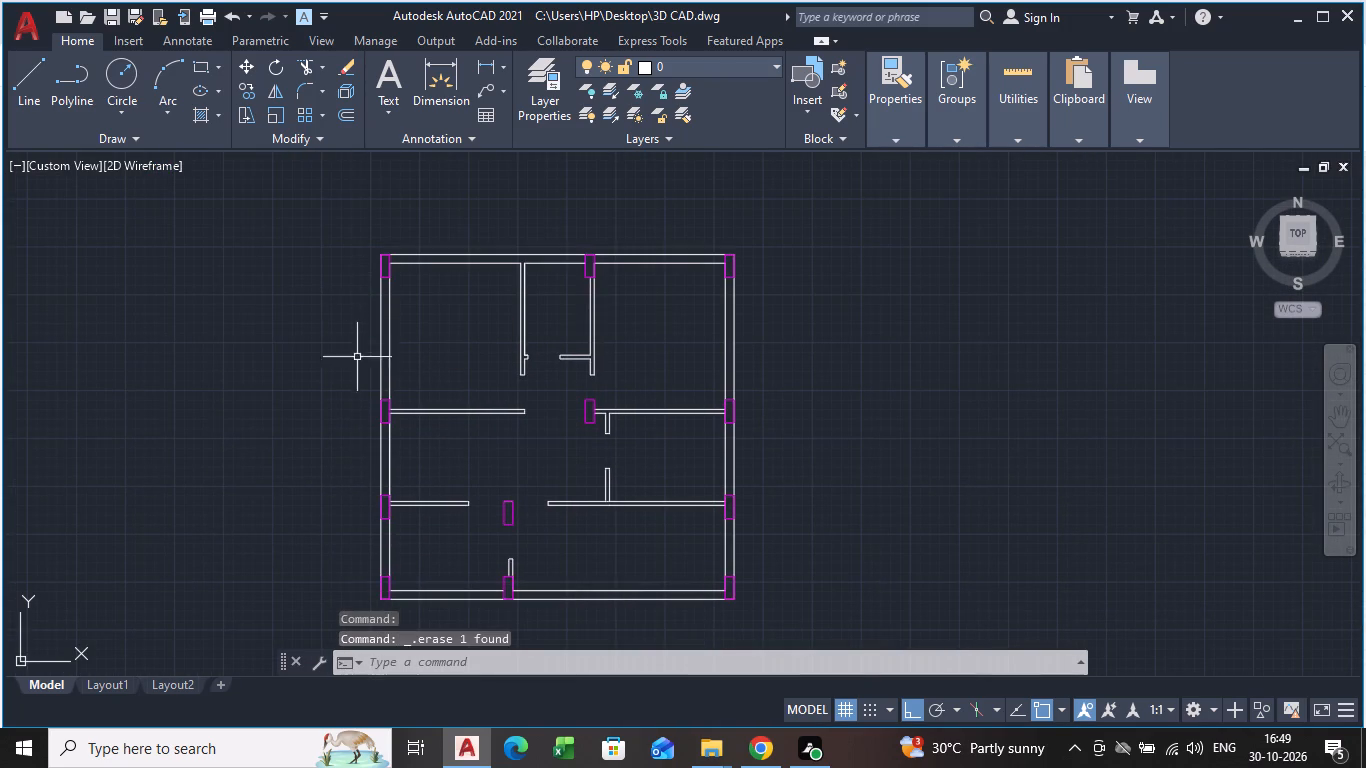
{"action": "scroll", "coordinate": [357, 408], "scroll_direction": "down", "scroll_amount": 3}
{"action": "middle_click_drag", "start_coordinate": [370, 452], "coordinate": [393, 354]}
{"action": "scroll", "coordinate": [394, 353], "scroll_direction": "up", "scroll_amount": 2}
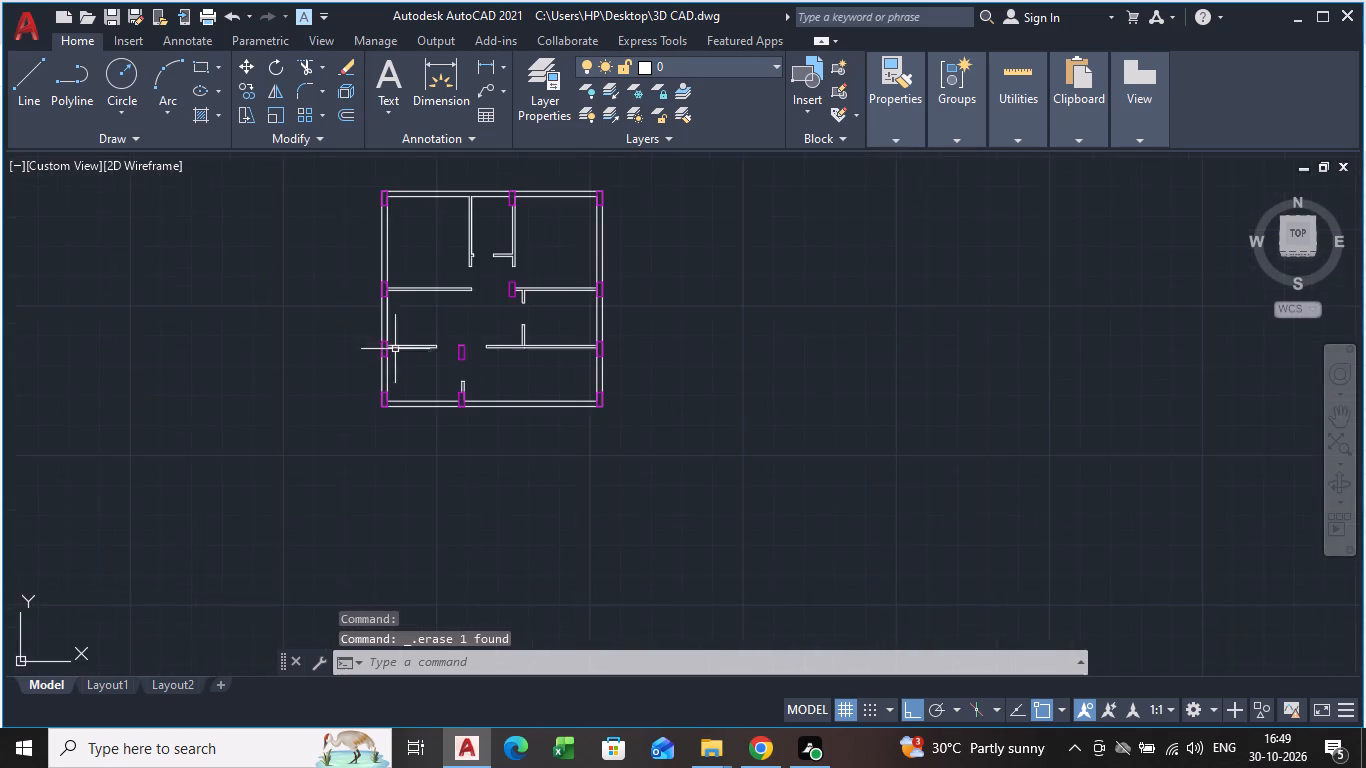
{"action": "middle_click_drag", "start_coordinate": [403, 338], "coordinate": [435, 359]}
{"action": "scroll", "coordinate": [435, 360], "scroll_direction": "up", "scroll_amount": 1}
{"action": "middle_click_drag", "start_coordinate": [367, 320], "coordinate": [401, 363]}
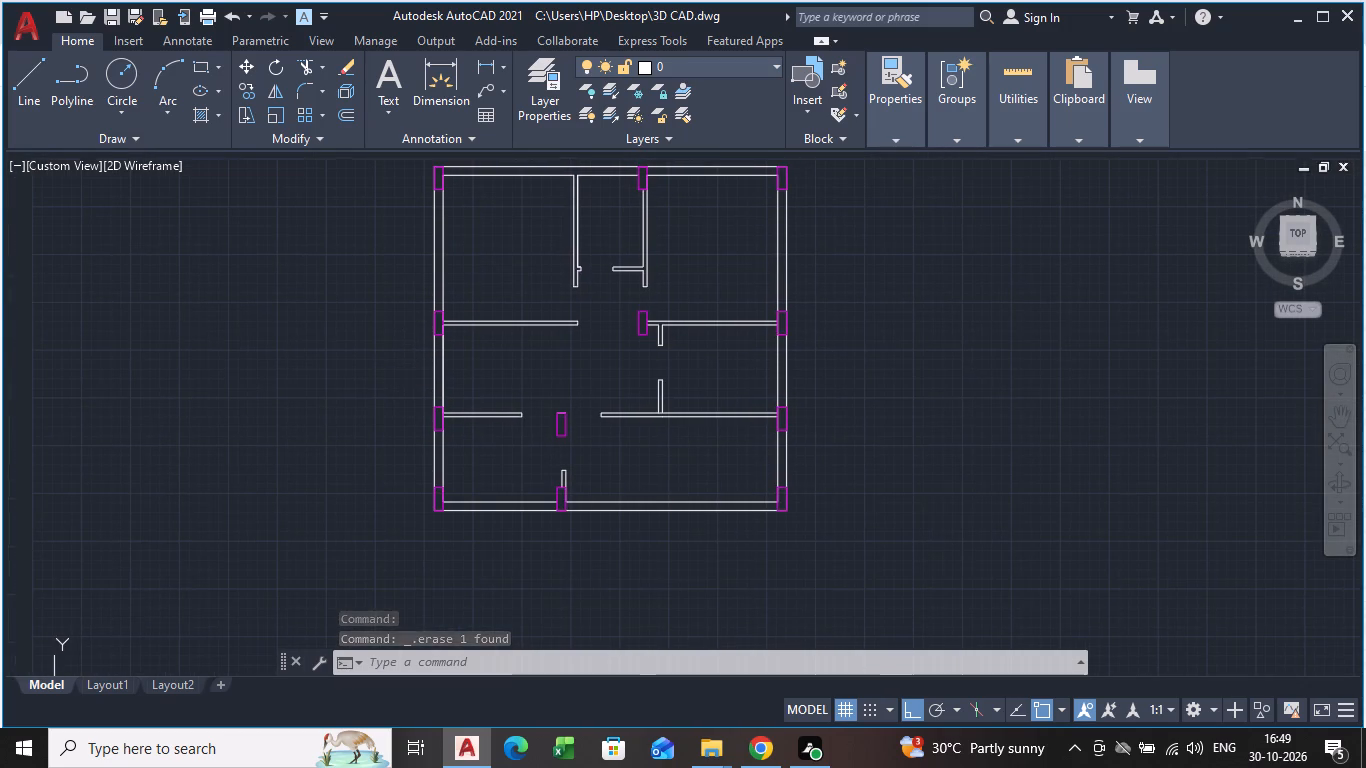
Switch the workspace to 3D Modeling.
{"action": "left_click", "coordinate": [1216, 705]}
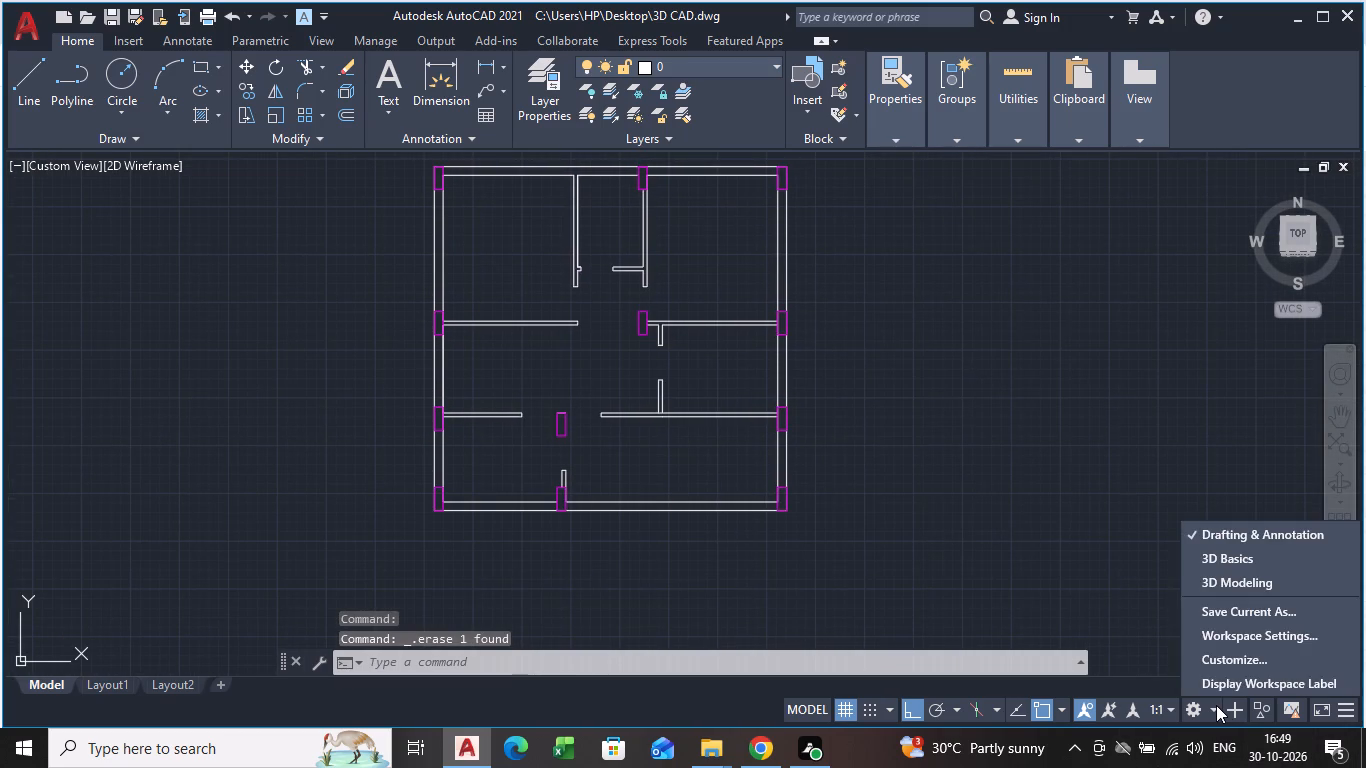
{"action": "left_click", "coordinate": [1219, 582]}
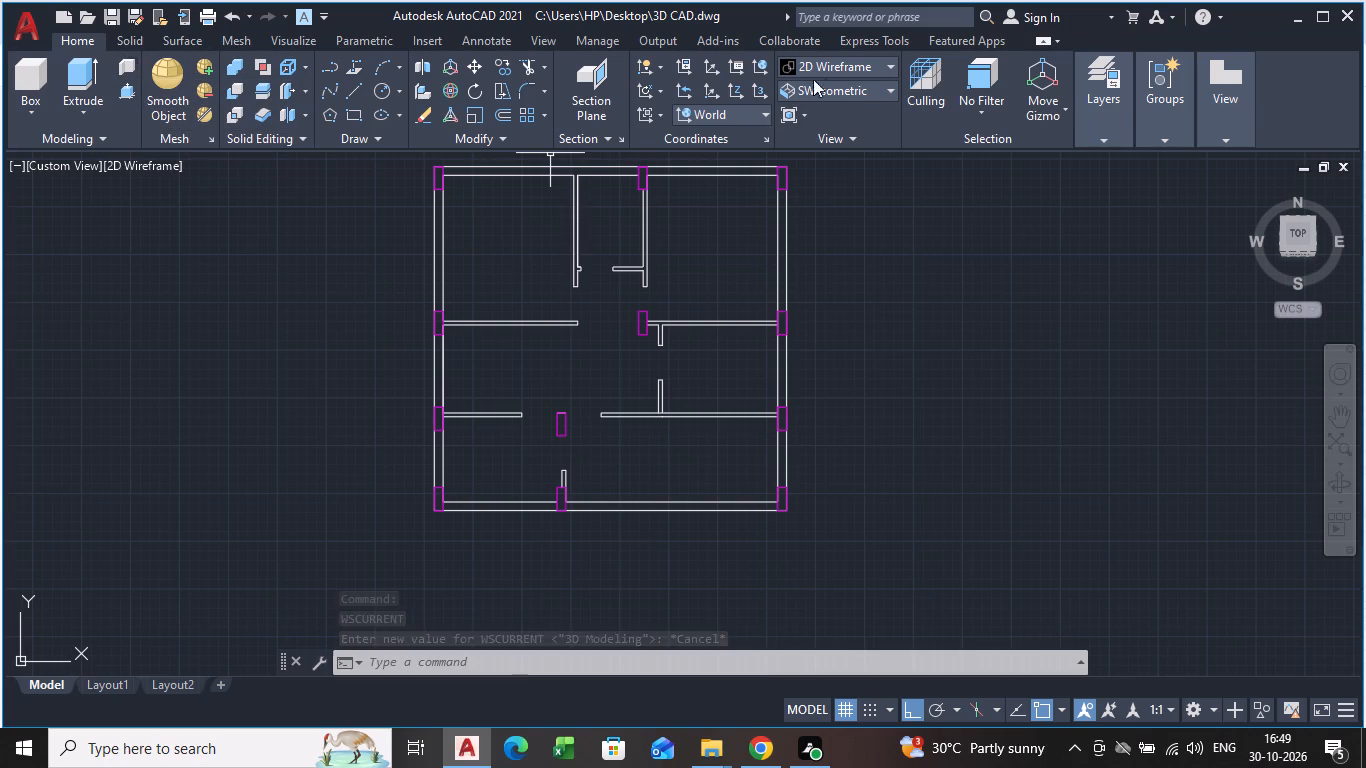
Set the model view to SW Isometric.
{"action": "left_click", "coordinate": [838, 89]}
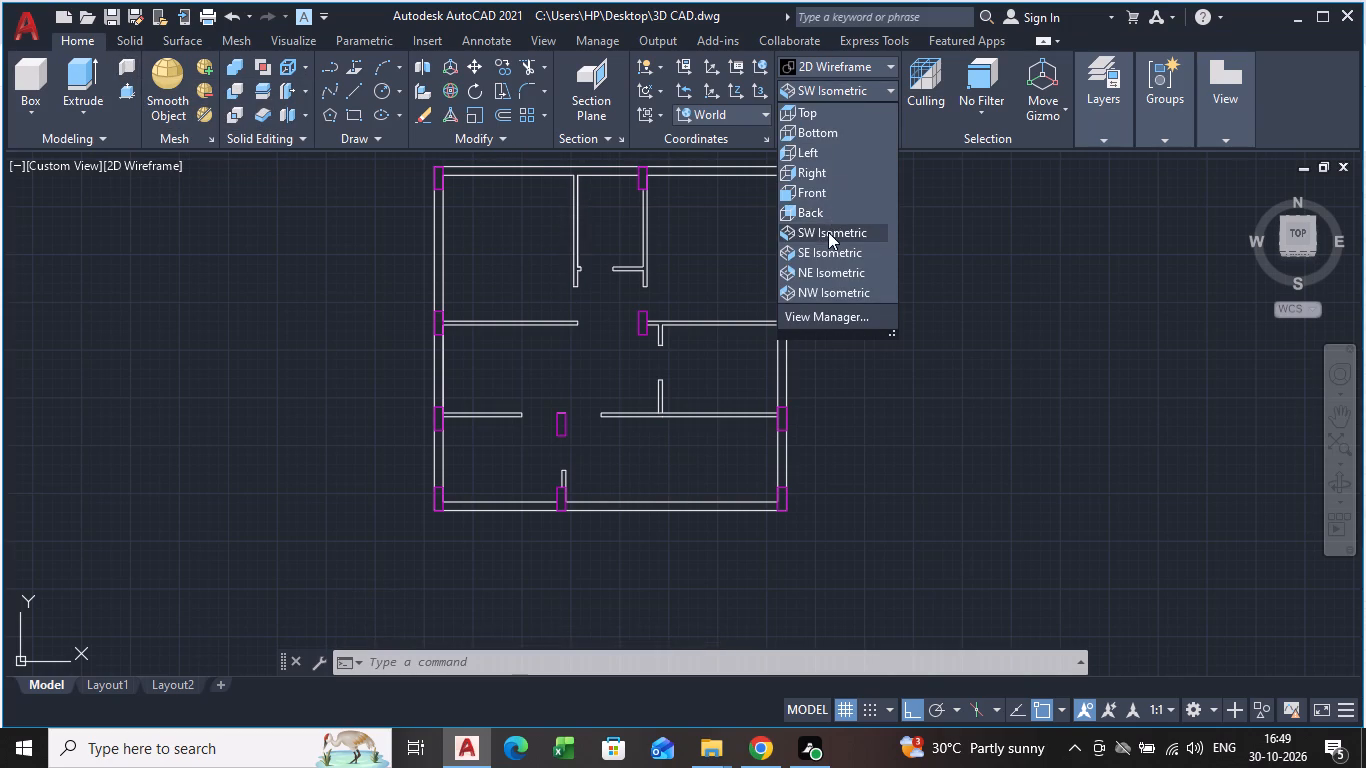
{"action": "left_click", "coordinate": [828, 232]}
Presspull the northernmost west wall segment, between the northwest corner column and the second column, to a height of 10'.
{"action": "middle_click_drag", "start_coordinate": [754, 493], "coordinate": [753, 306]}
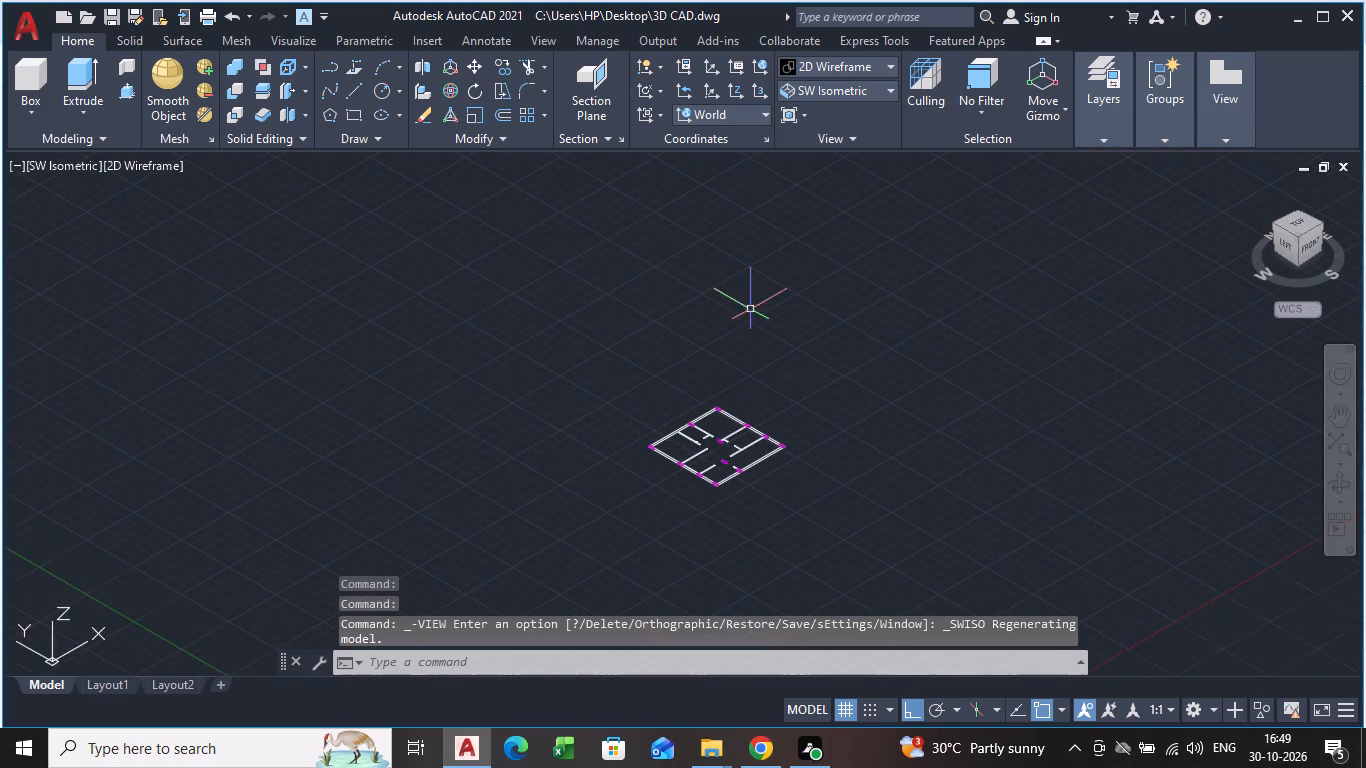
{"action": "scroll", "coordinate": [720, 534], "scroll_direction": "up", "scroll_amount": 3}
{"action": "middle_click_drag", "start_coordinate": [634, 389], "coordinate": [697, 502]}
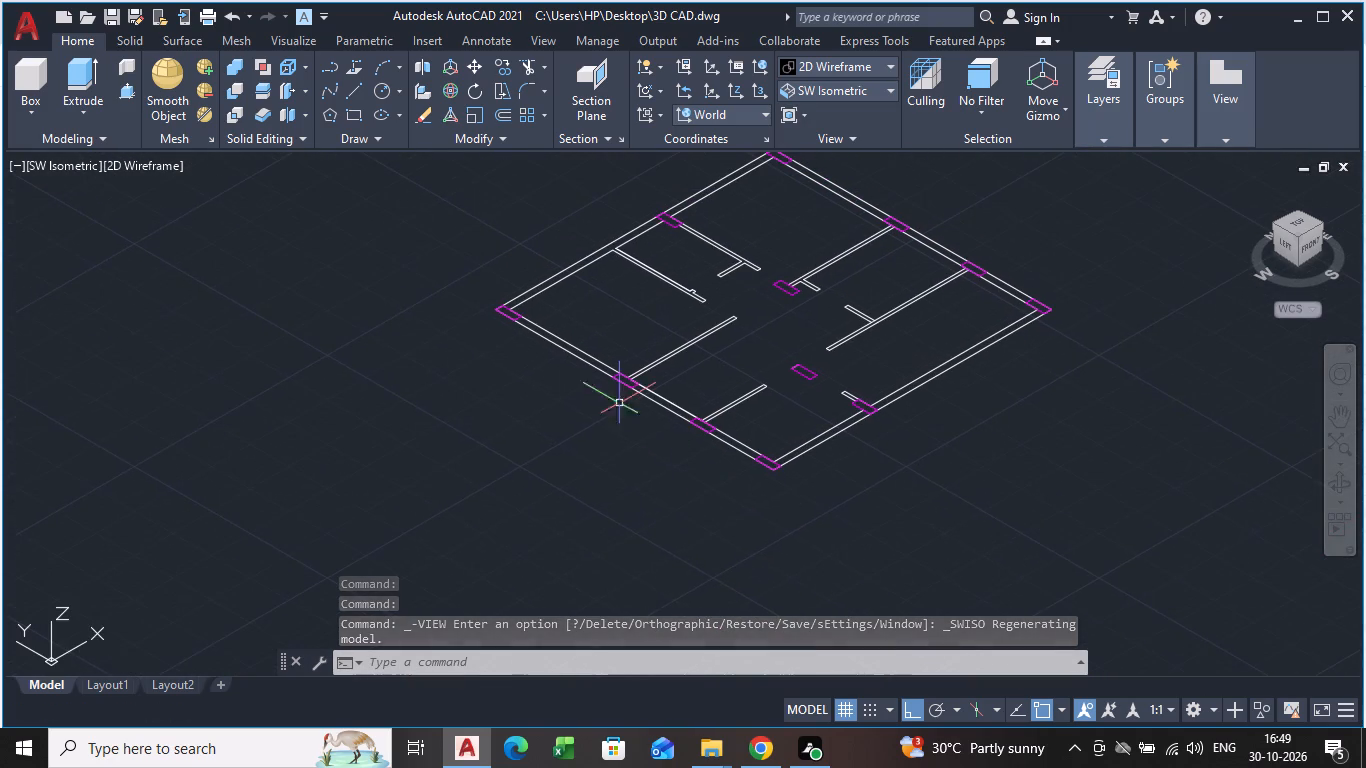
{"action": "scroll", "coordinate": [540, 345], "scroll_direction": "up", "scroll_amount": 1}
{"action": "left_click", "coordinate": [127, 86]}
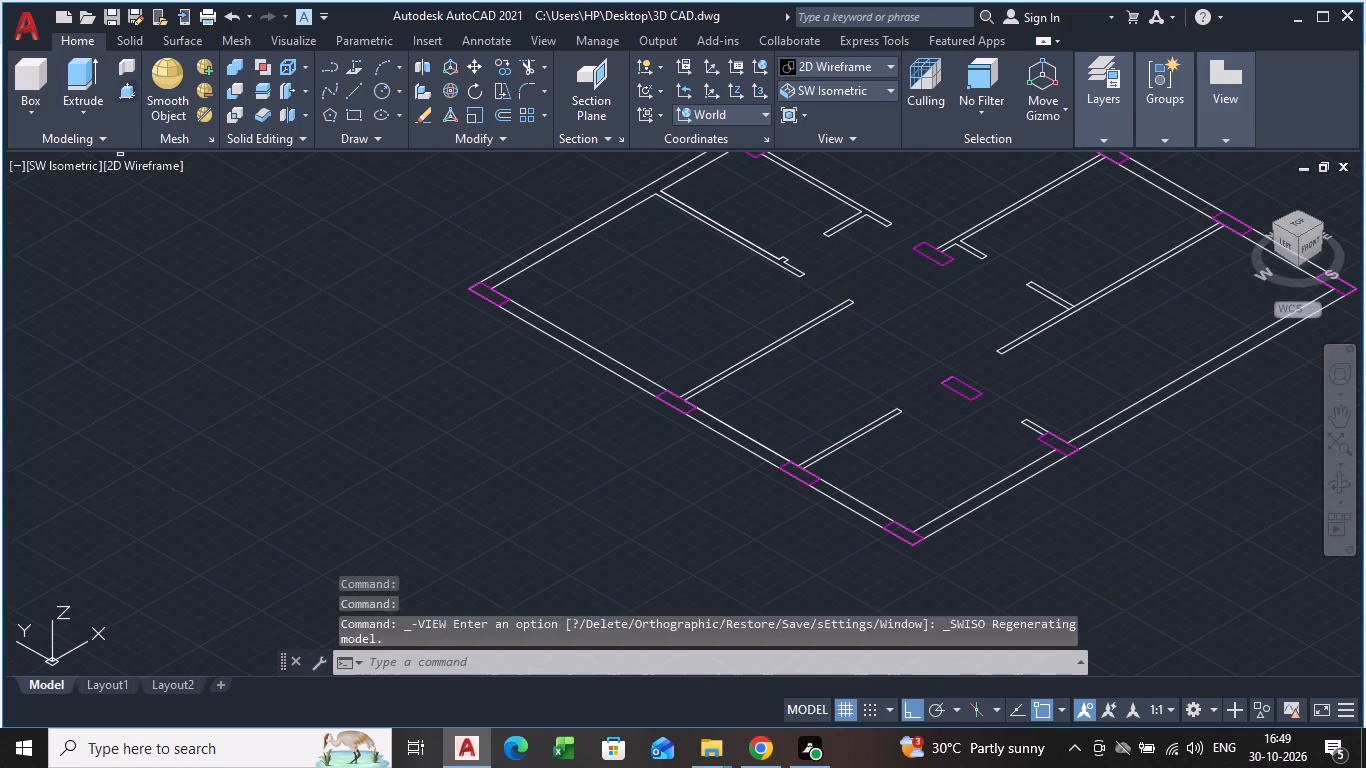
{"action": "left_click", "coordinate": [549, 327]}
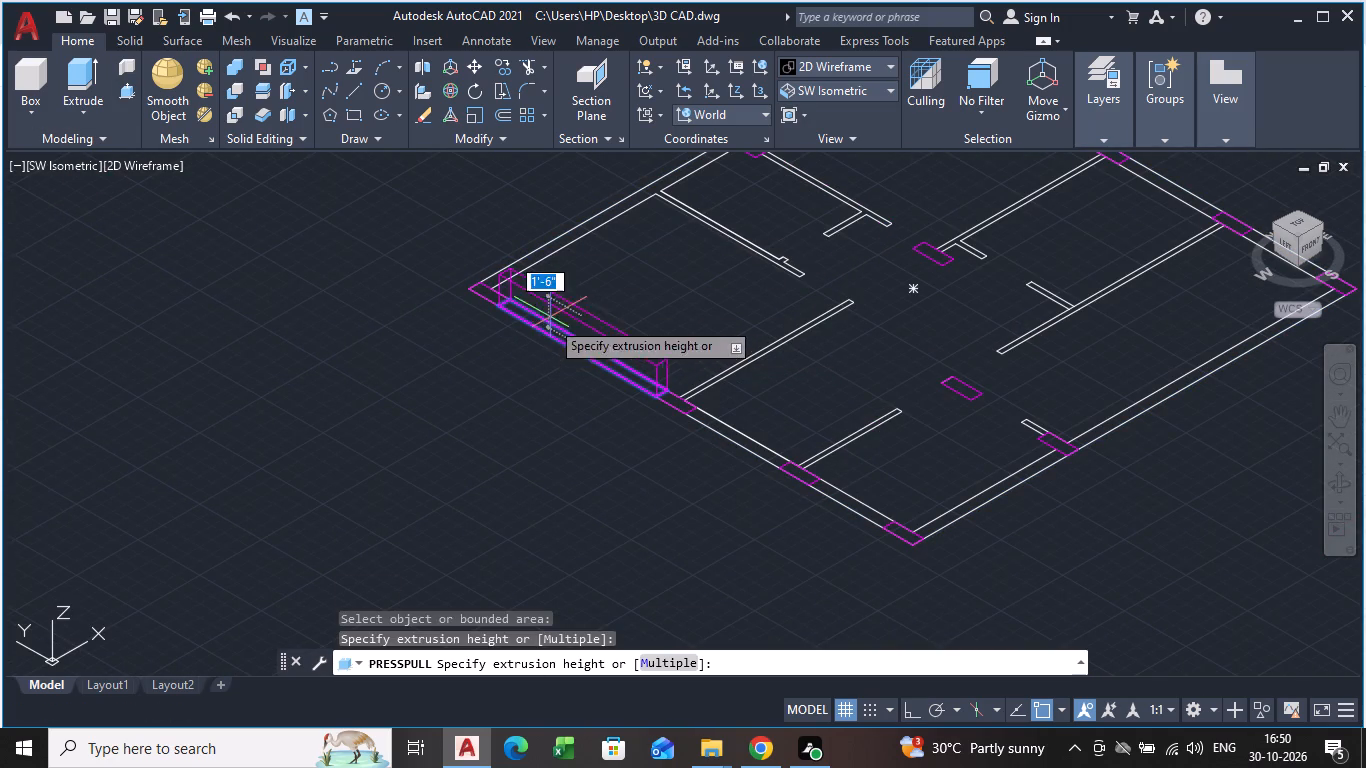
{"action": "type", "text": "10'"}
{"action": "key", "text": "Return"}
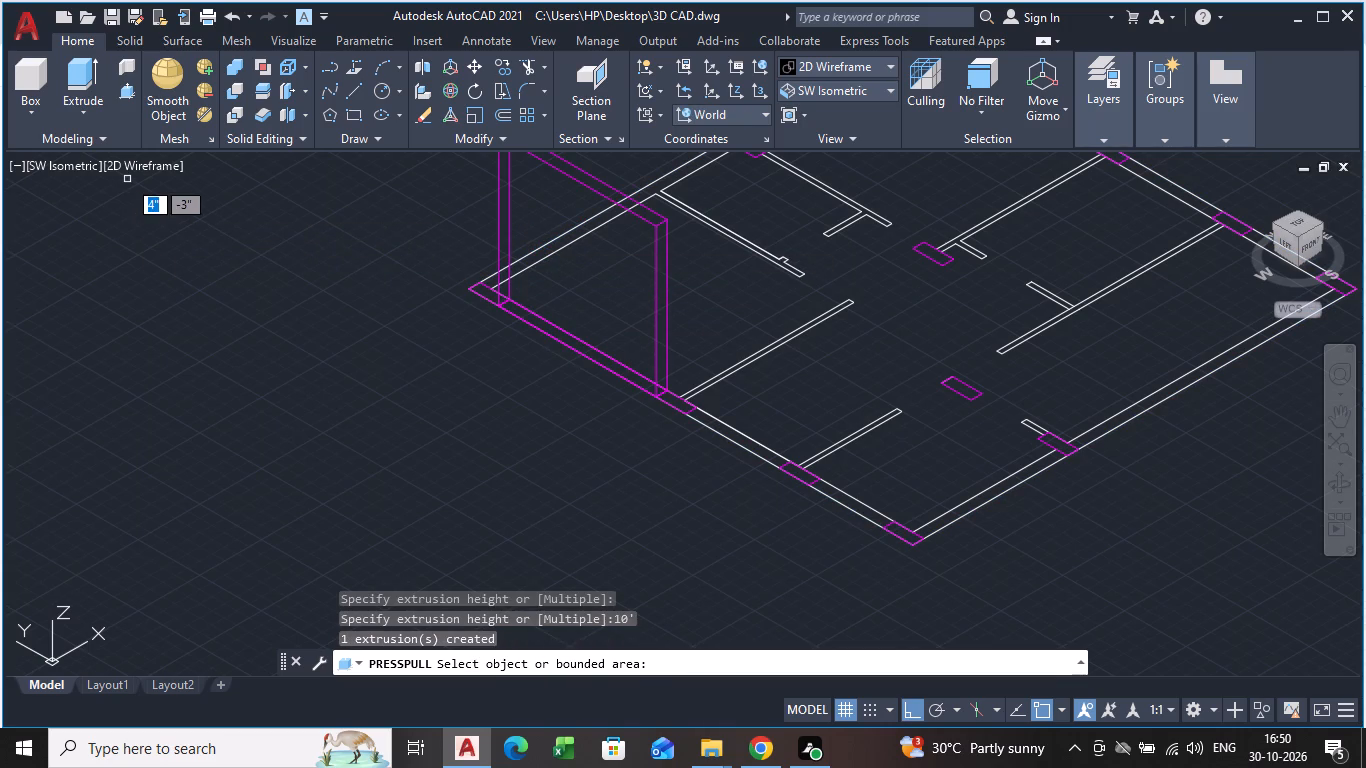
{"action": "key", "text": "space"}
Set the visual style to Shaded.
{"action": "left_click", "coordinate": [139, 169]}
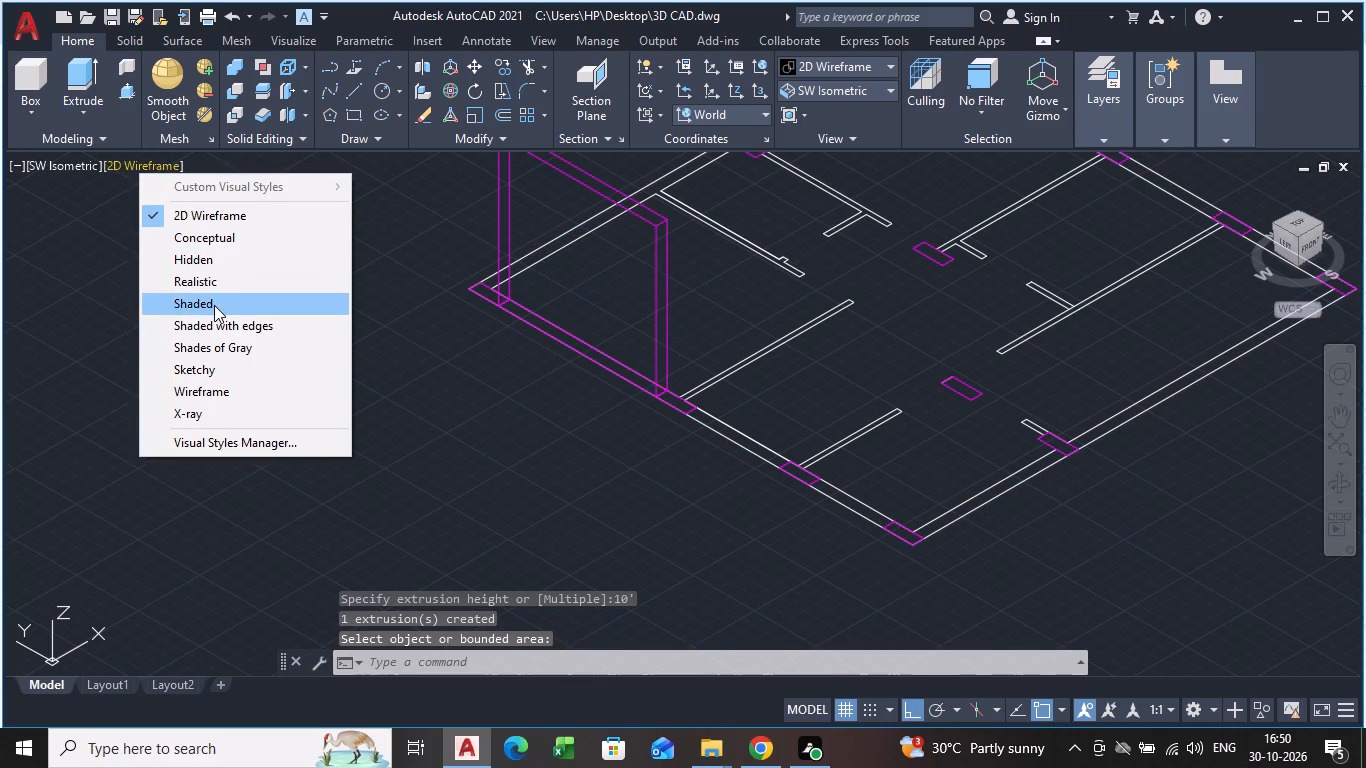
{"action": "left_click", "coordinate": [214, 307]}
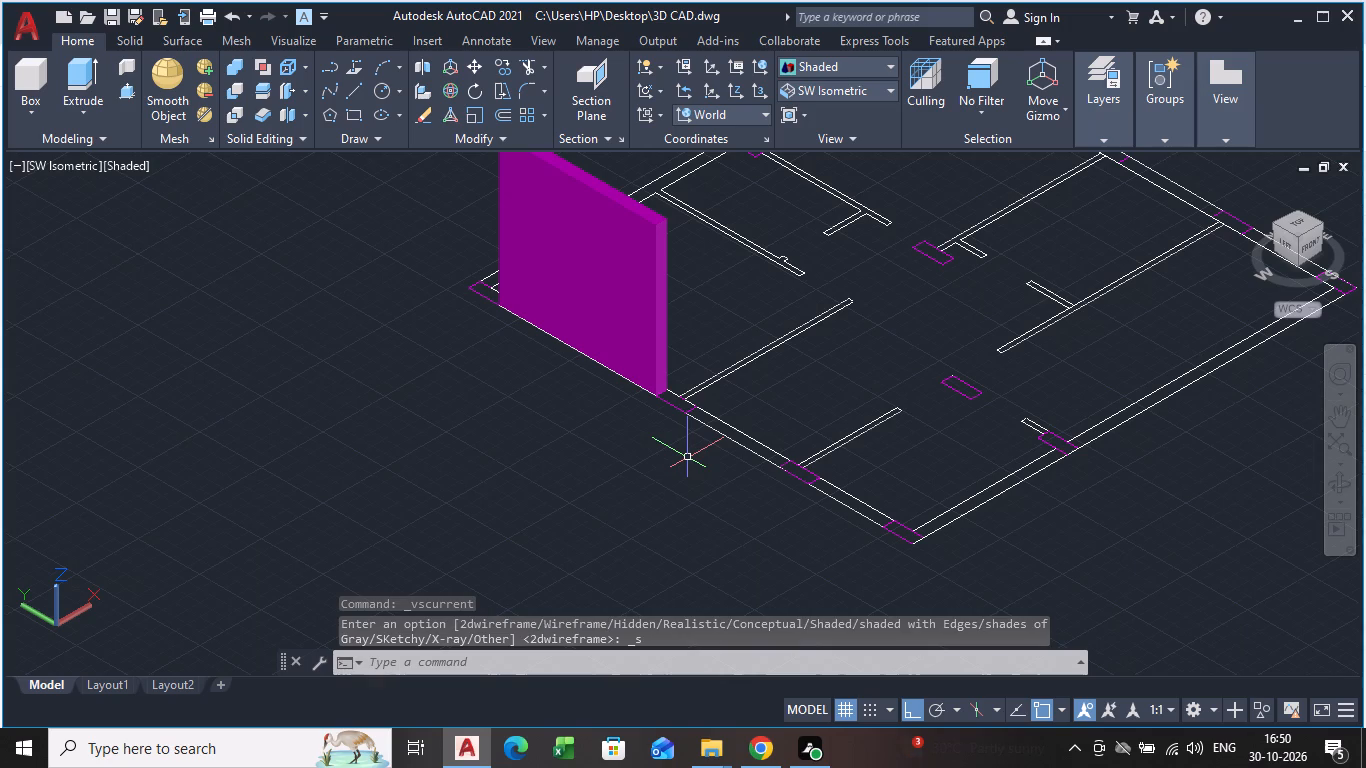
{"action": "key", "text": "space"}
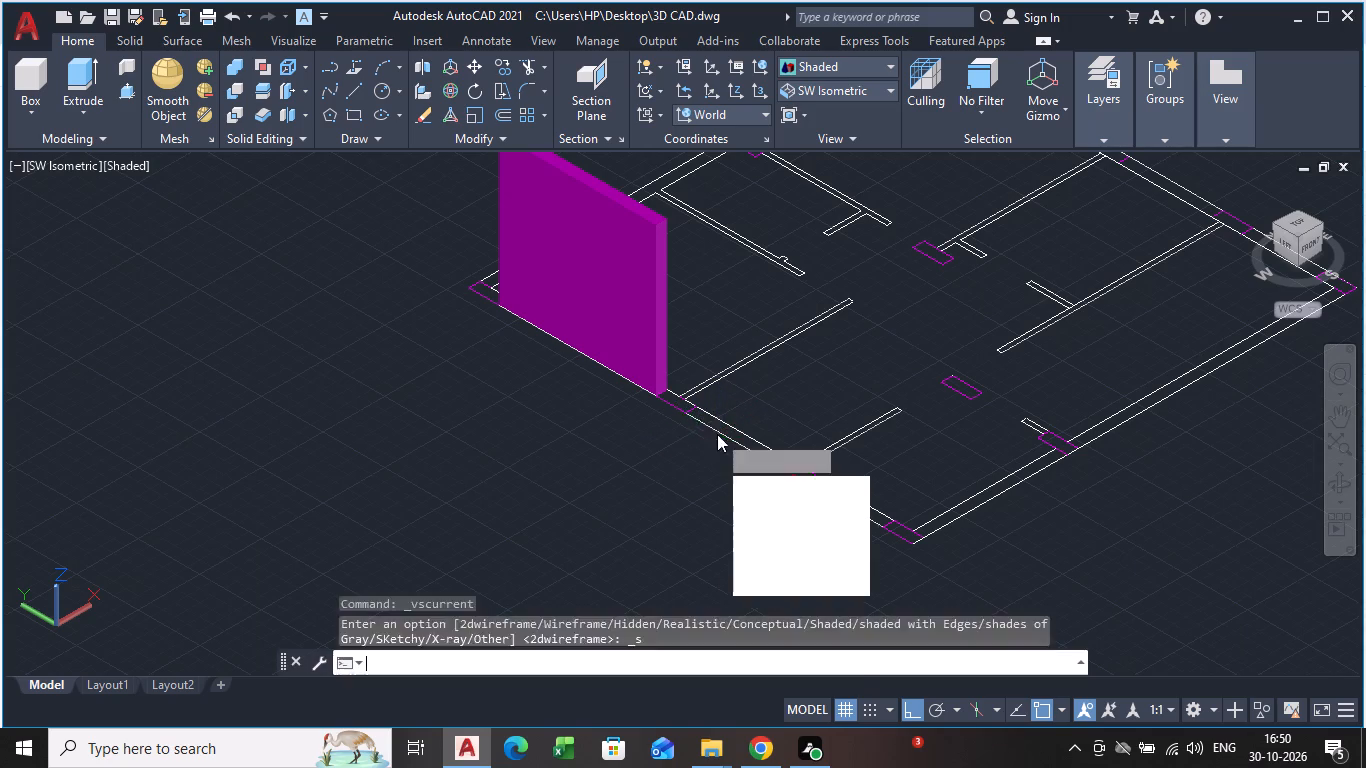
{"action": "left_click", "coordinate": [129, 87]}
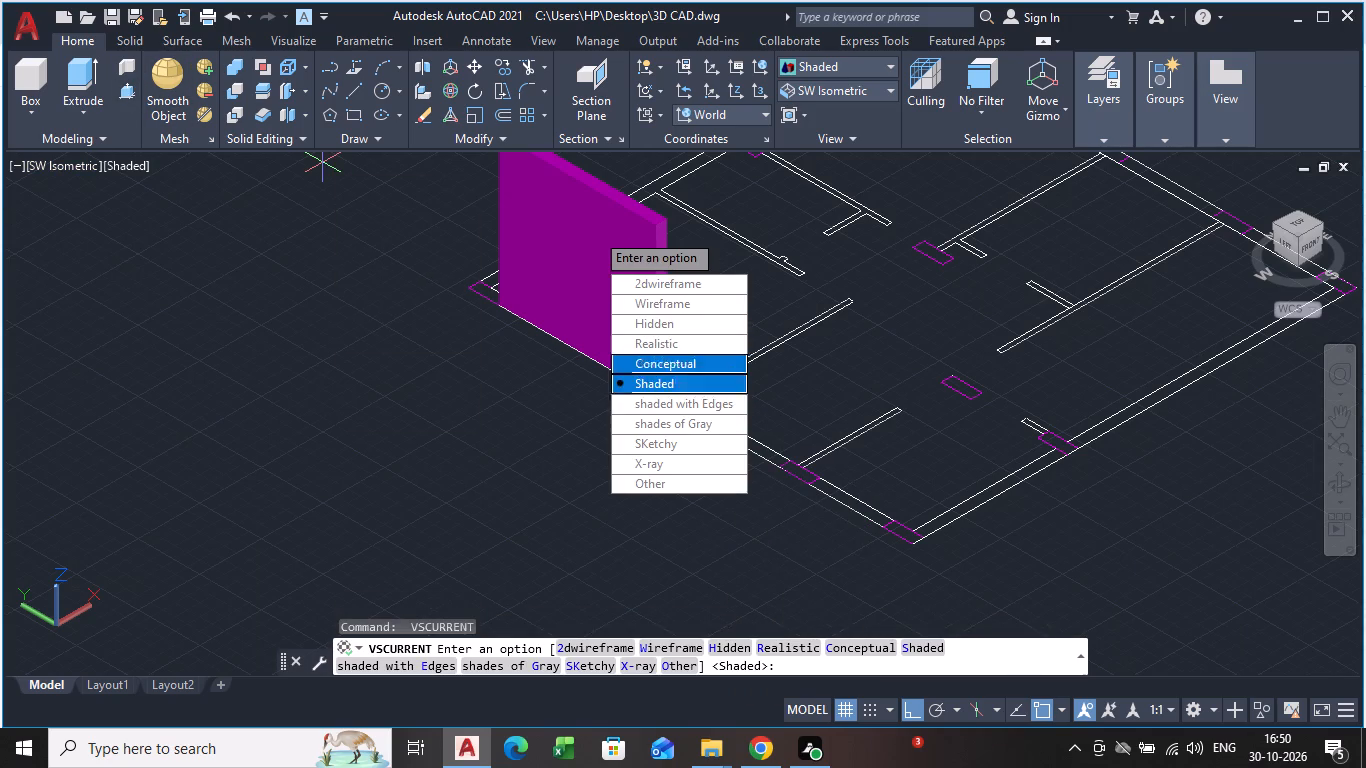
{"action": "left_click_drag", "start_coordinate": [668, 386], "coordinate": [717, 434]}
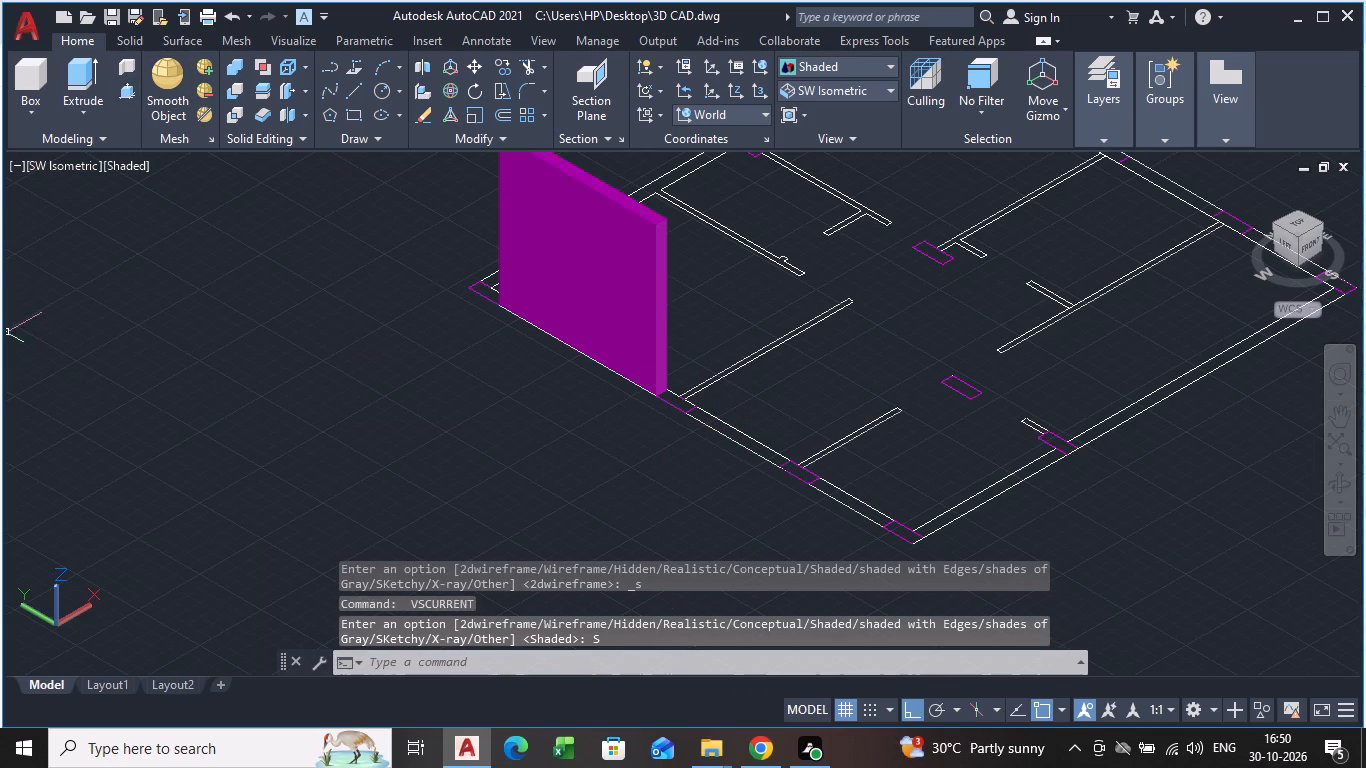
Presspull the west wall's second column from the north to a height of 10'.
{"action": "left_click", "coordinate": [124, 98]}
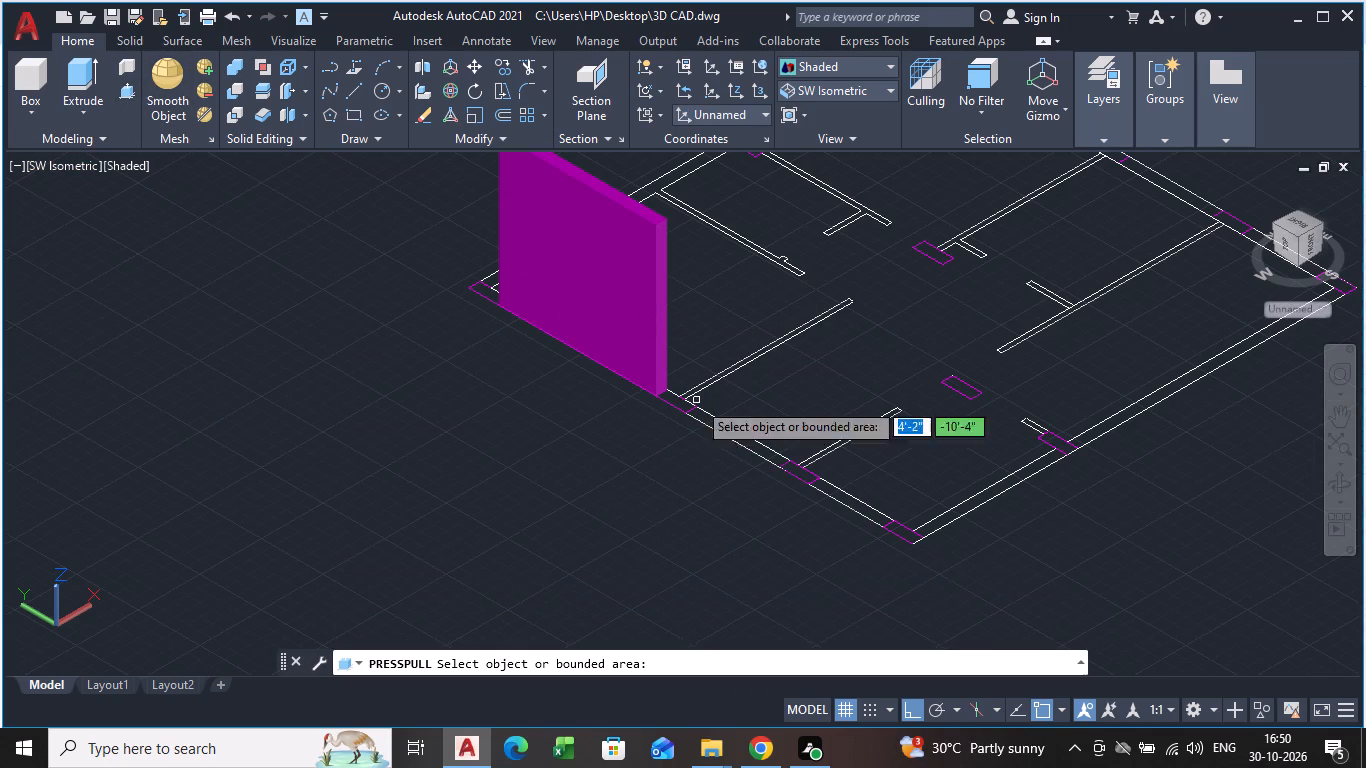
{"action": "left_click", "coordinate": [682, 406]}
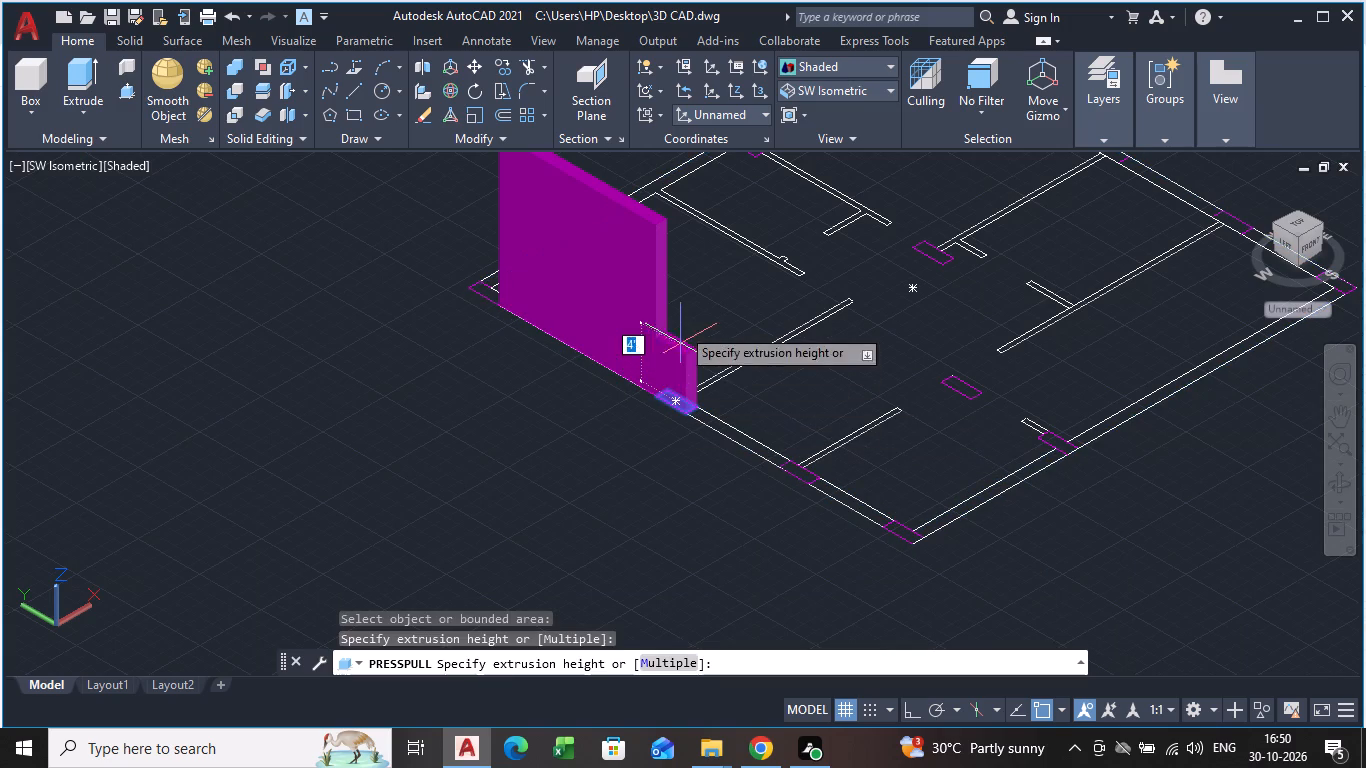
{"action": "type", "text": "10'"}
{"action": "key", "text": "Return"}
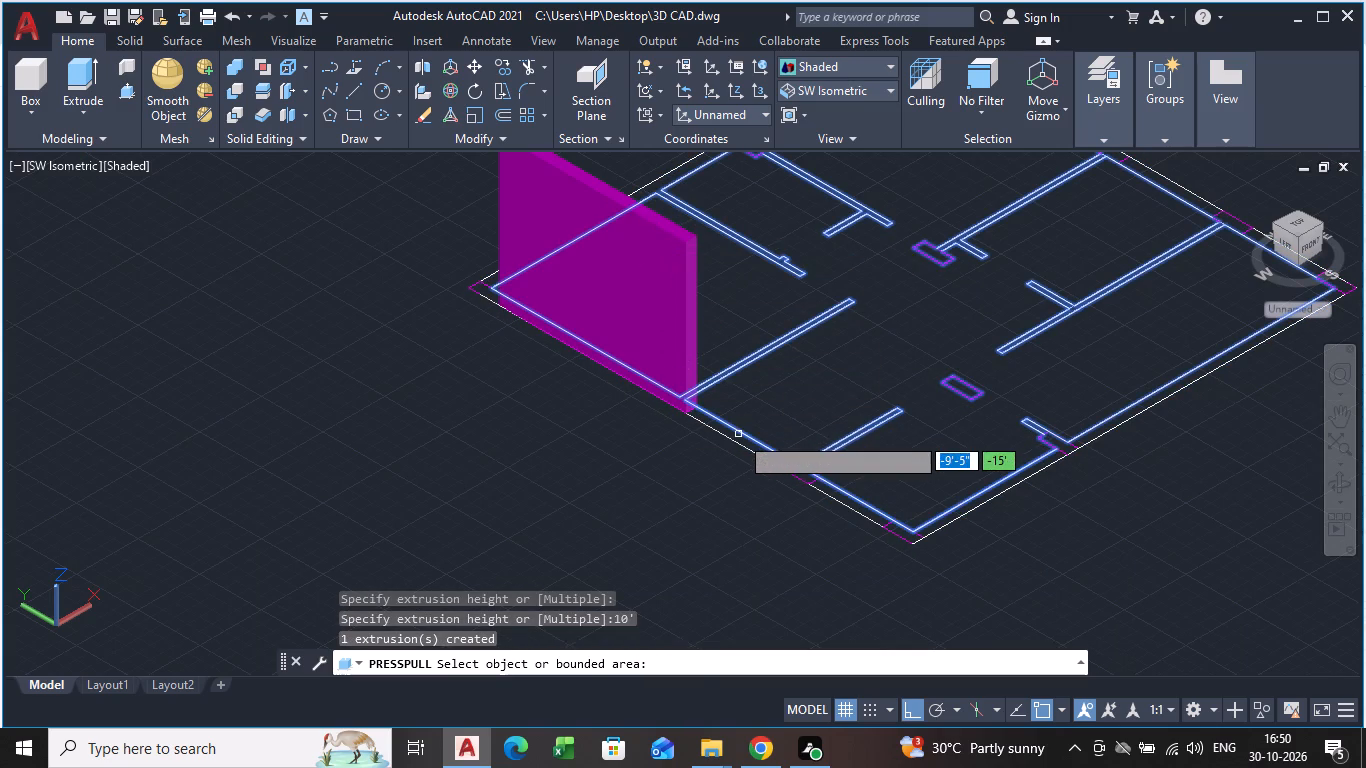
{"action": "left_click", "coordinate": [738, 440]}
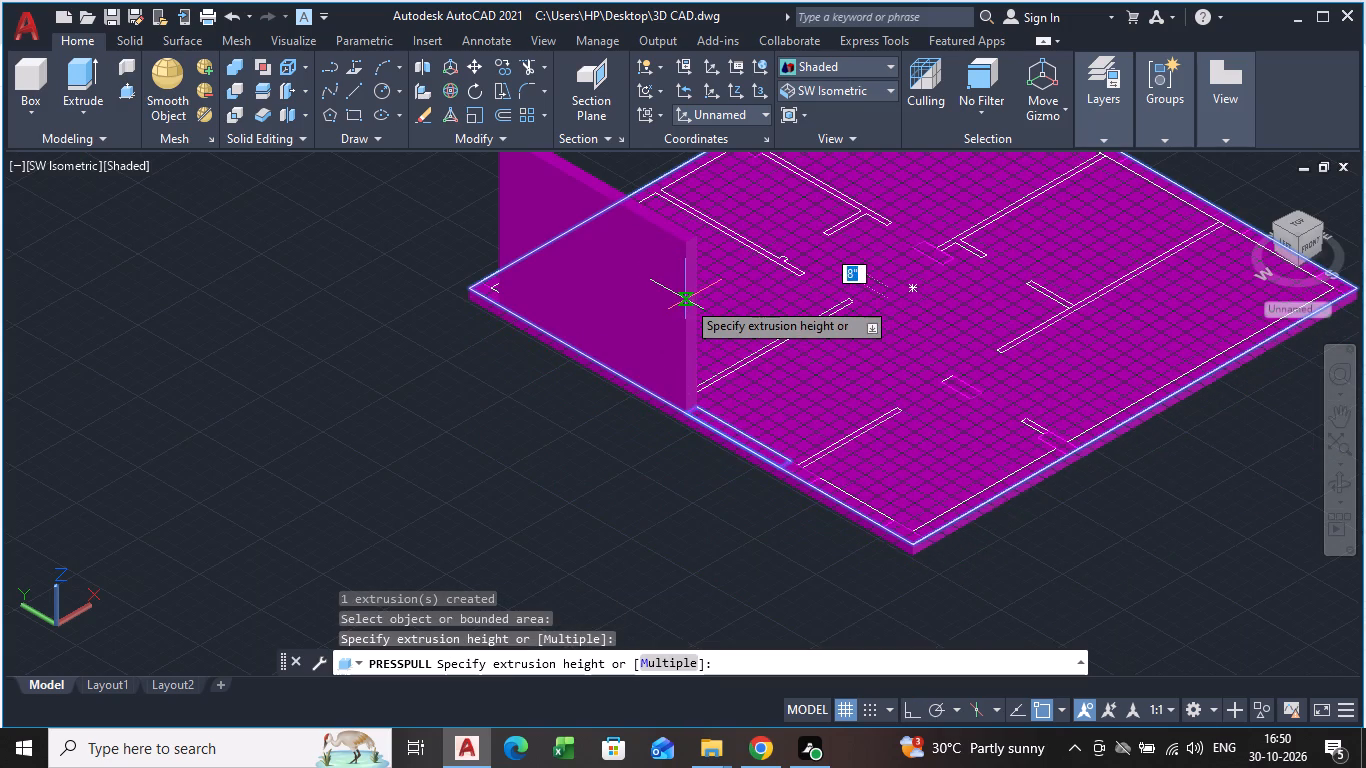
{"action": "key", "text": "Escape"}
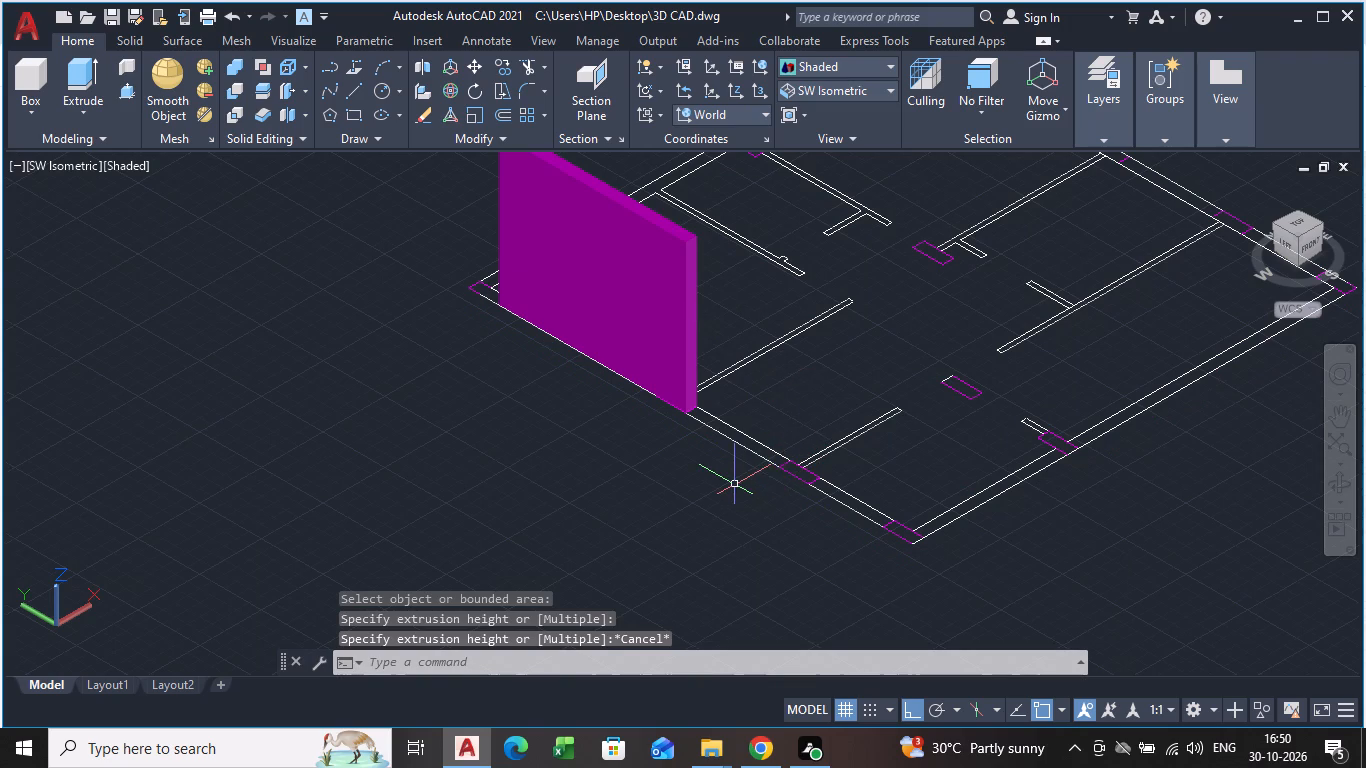
Presspull the west wall segment between the second and third columns to a height of 10'.
{"action": "scroll", "coordinate": [735, 485], "scroll_direction": "down", "scroll_amount": 1}
{"action": "middle_click_drag", "start_coordinate": [735, 485], "coordinate": [714, 517], "text": "shift"}
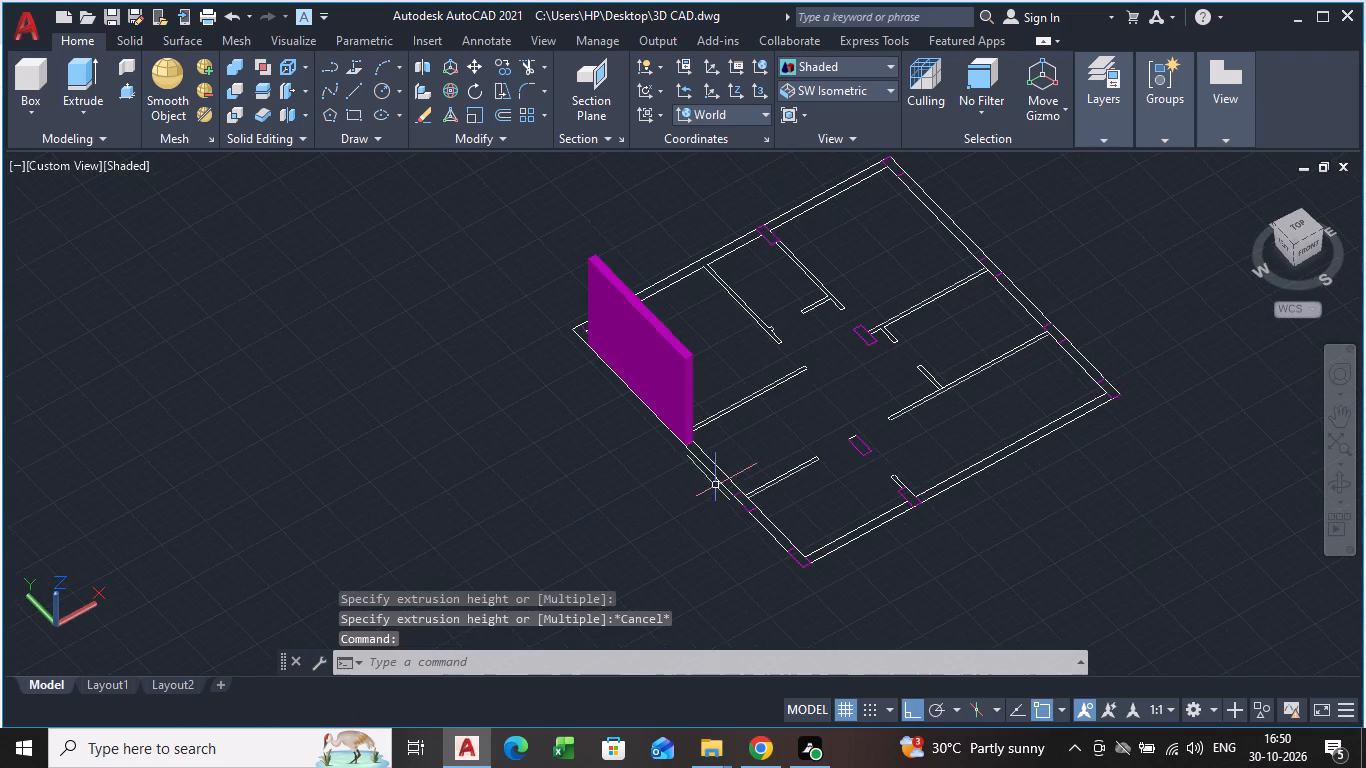
{"action": "scroll", "coordinate": [805, 465], "scroll_direction": "up", "scroll_amount": 2}
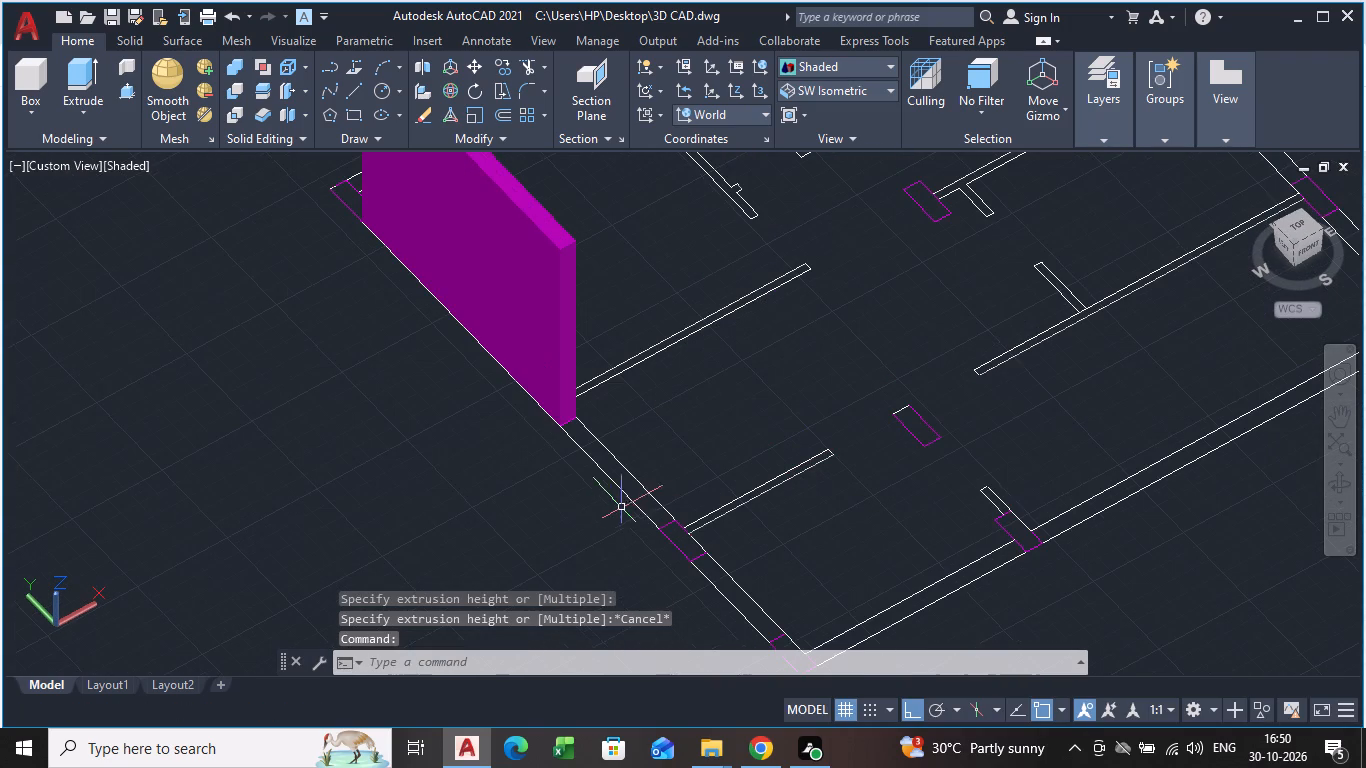
{"action": "key", "text": "space"}
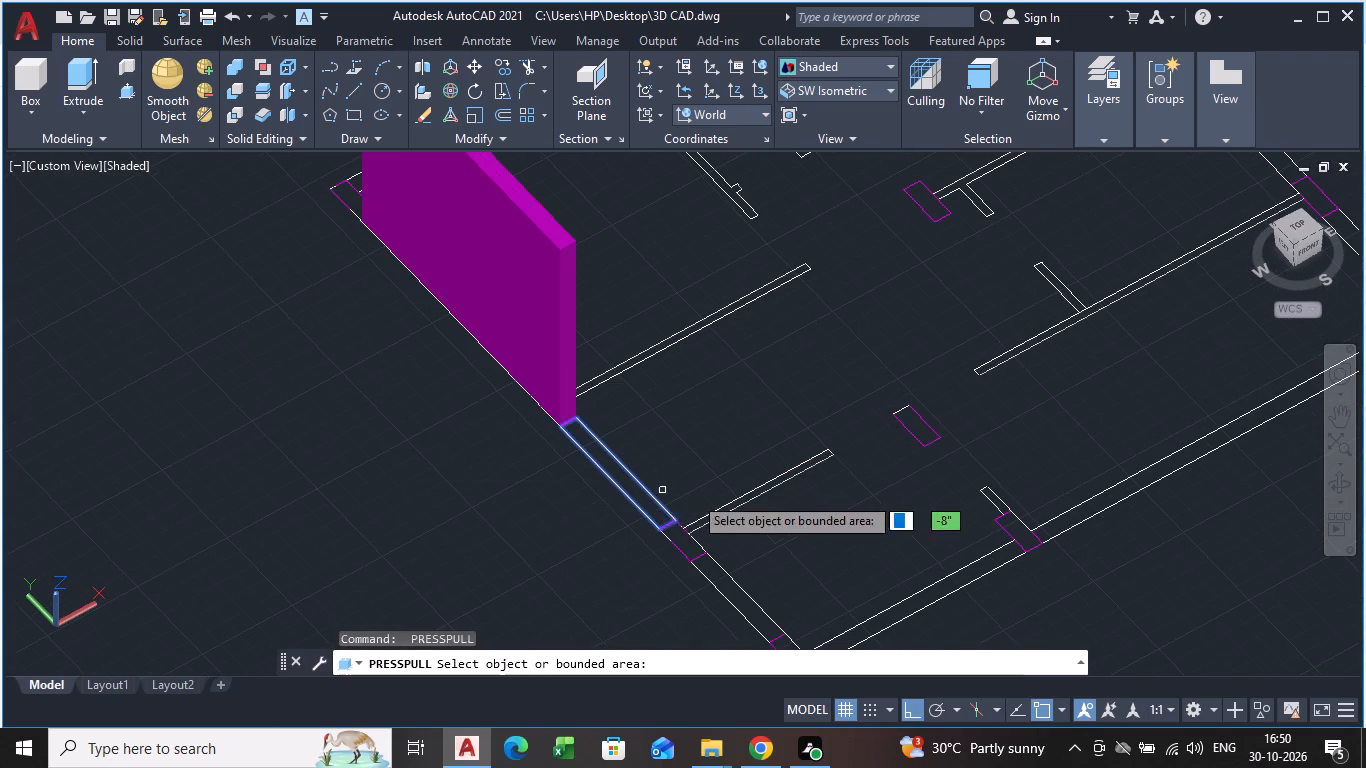
{"action": "left_click", "coordinate": [643, 503]}
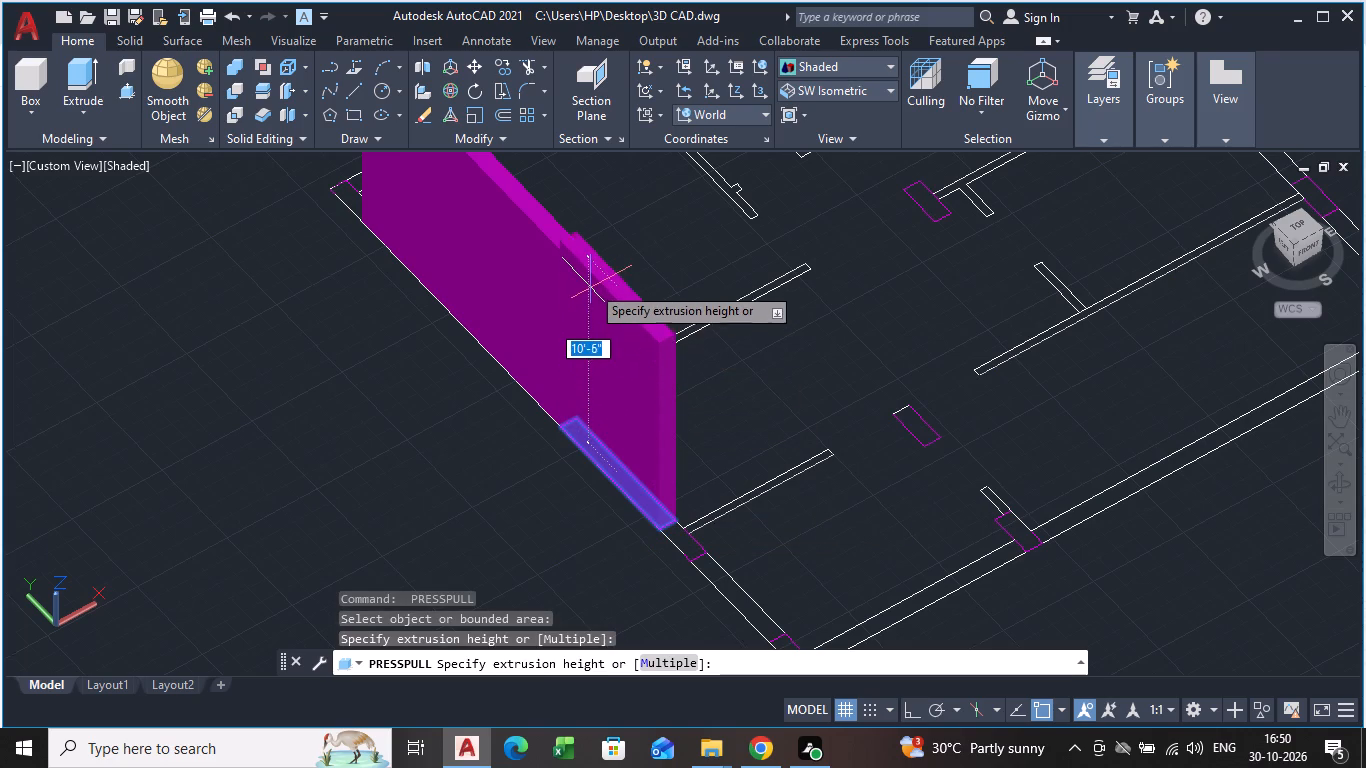
{"action": "type", "text": "10;"}
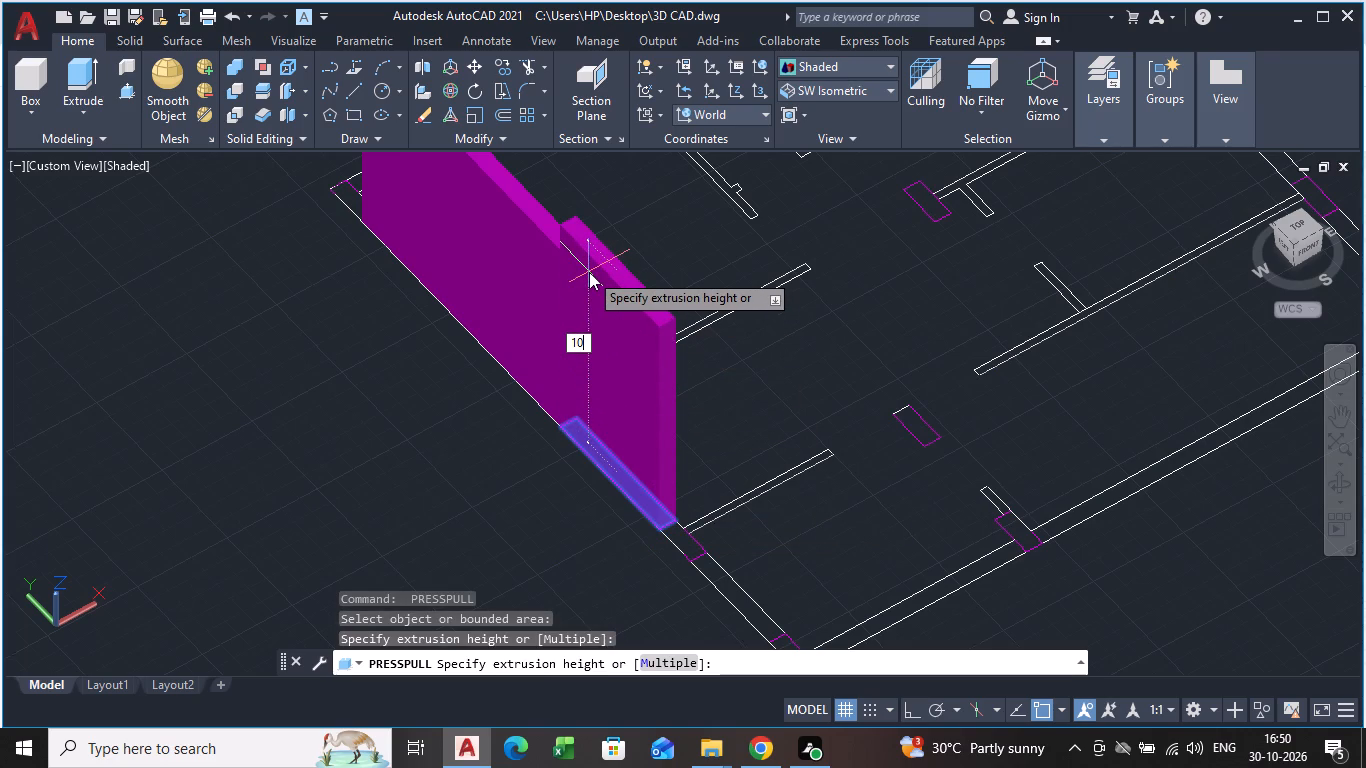
{"action": "key", "text": "apostrophe"}
{"action": "key", "text": "BackSpace"}
{"action": "key", "text": "BackSpace"}
{"action": "key", "text": "apostrophe"}
{"action": "key", "text": "Return"}
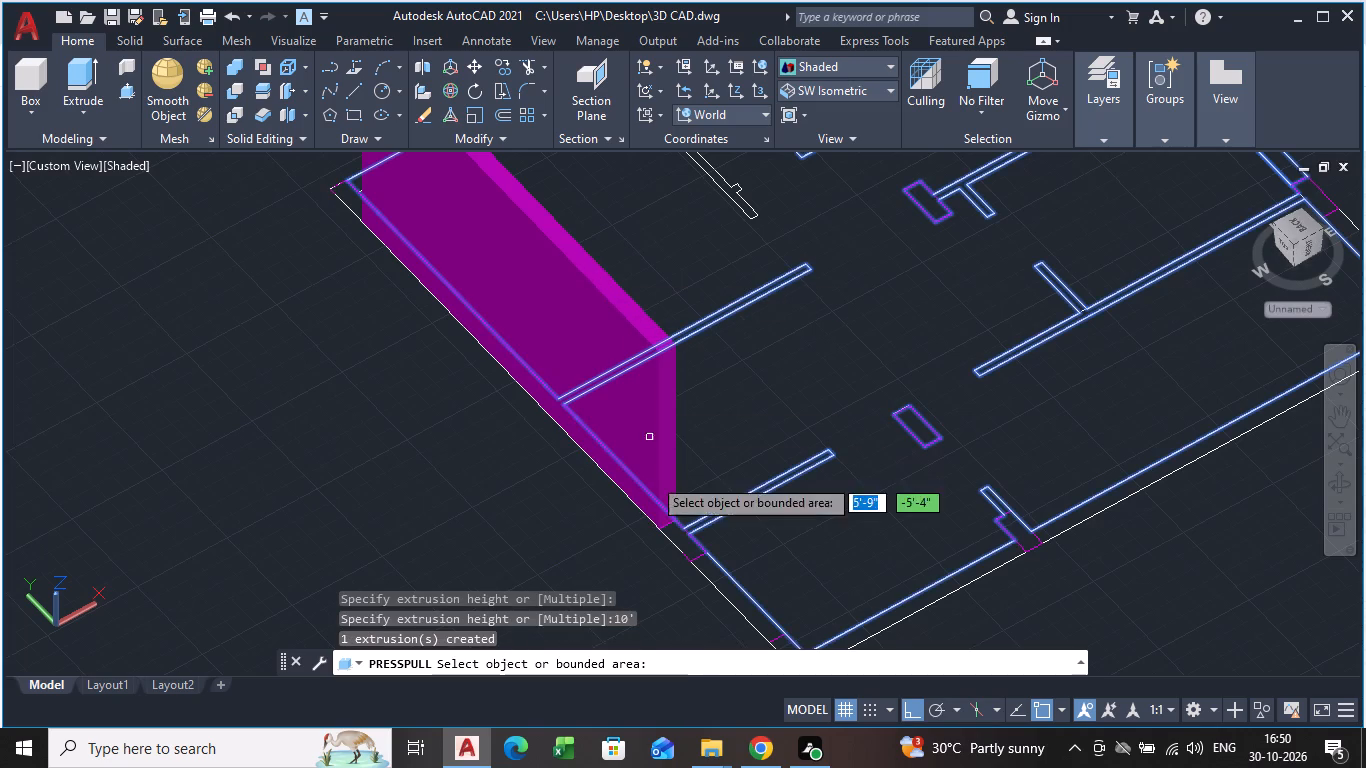
Presspull the west wall's third column and the wall segment south of it to a height of 10' each.
{"action": "left_click", "coordinate": [688, 544]}
{"action": "type", "text": "10'"}
{"action": "key", "text": "Return"}
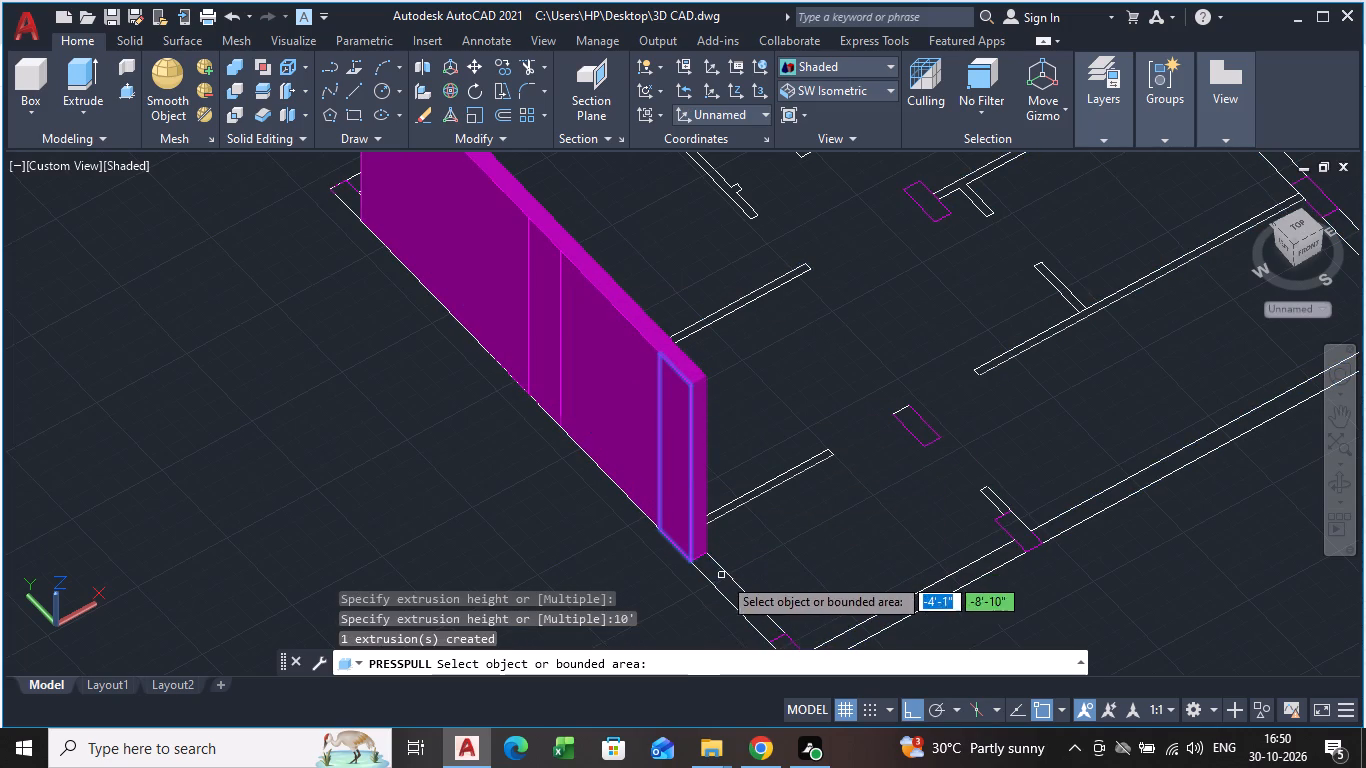
{"action": "left_click", "coordinate": [722, 583]}
{"action": "type", "text": "10'"}
{"action": "key", "text": "Return"}
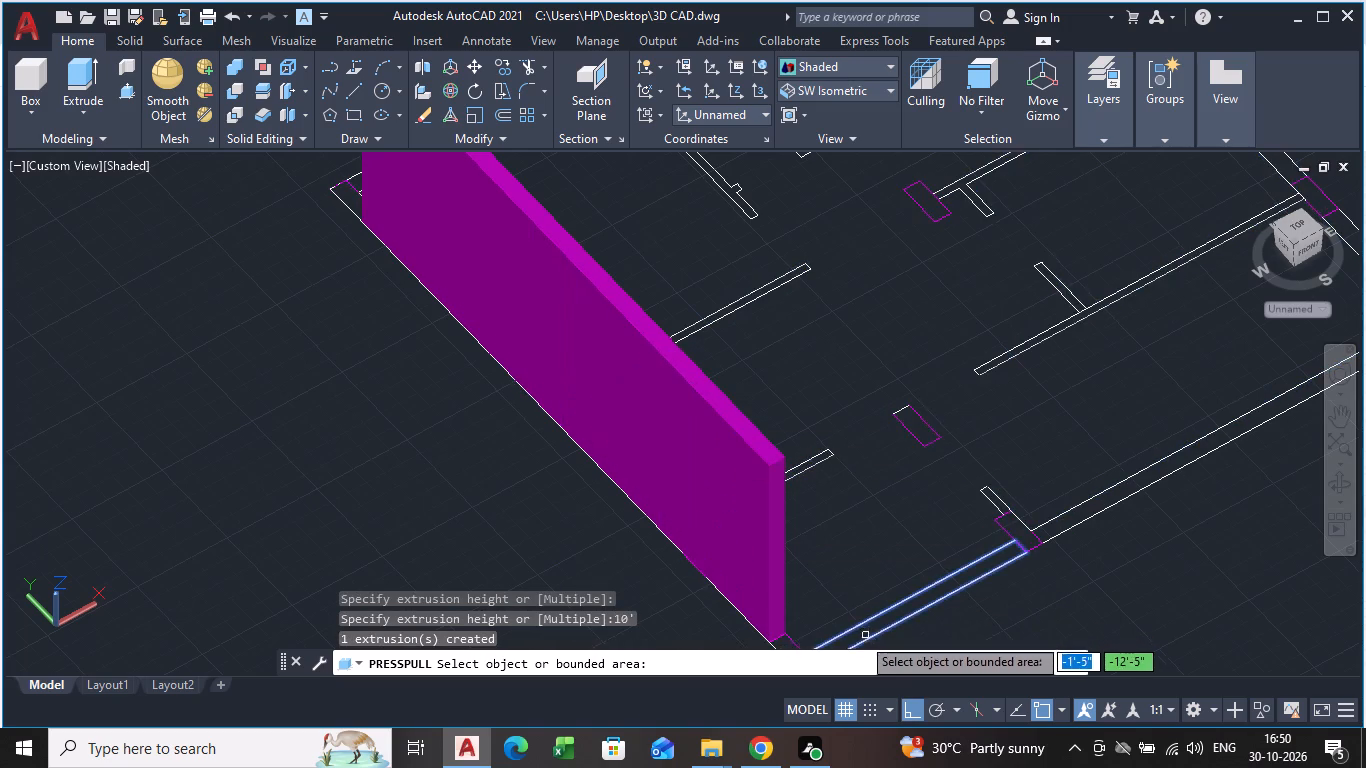
Presspull the southwest corner column and the adjoining south wall segment up to the top of the raised west wall.
{"action": "scroll", "coordinate": [778, 606], "scroll_direction": "down", "scroll_amount": 1}
{"action": "middle_click_drag", "start_coordinate": [771, 599], "coordinate": [756, 496]}
{"action": "scroll", "coordinate": [765, 568], "scroll_direction": "down", "scroll_amount": 1}
{"action": "scroll", "coordinate": [767, 516], "scroll_direction": "up", "scroll_amount": 3}
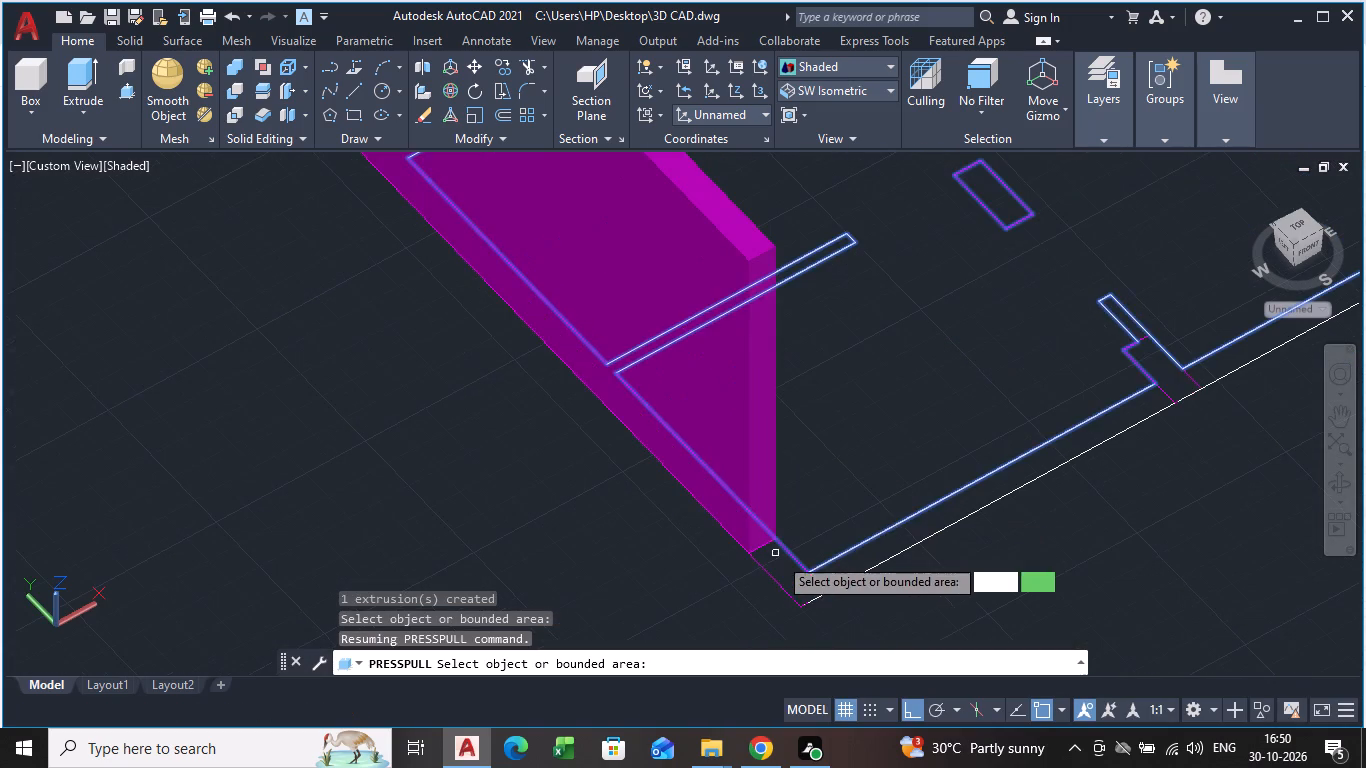
{"action": "left_click", "coordinate": [780, 566]}
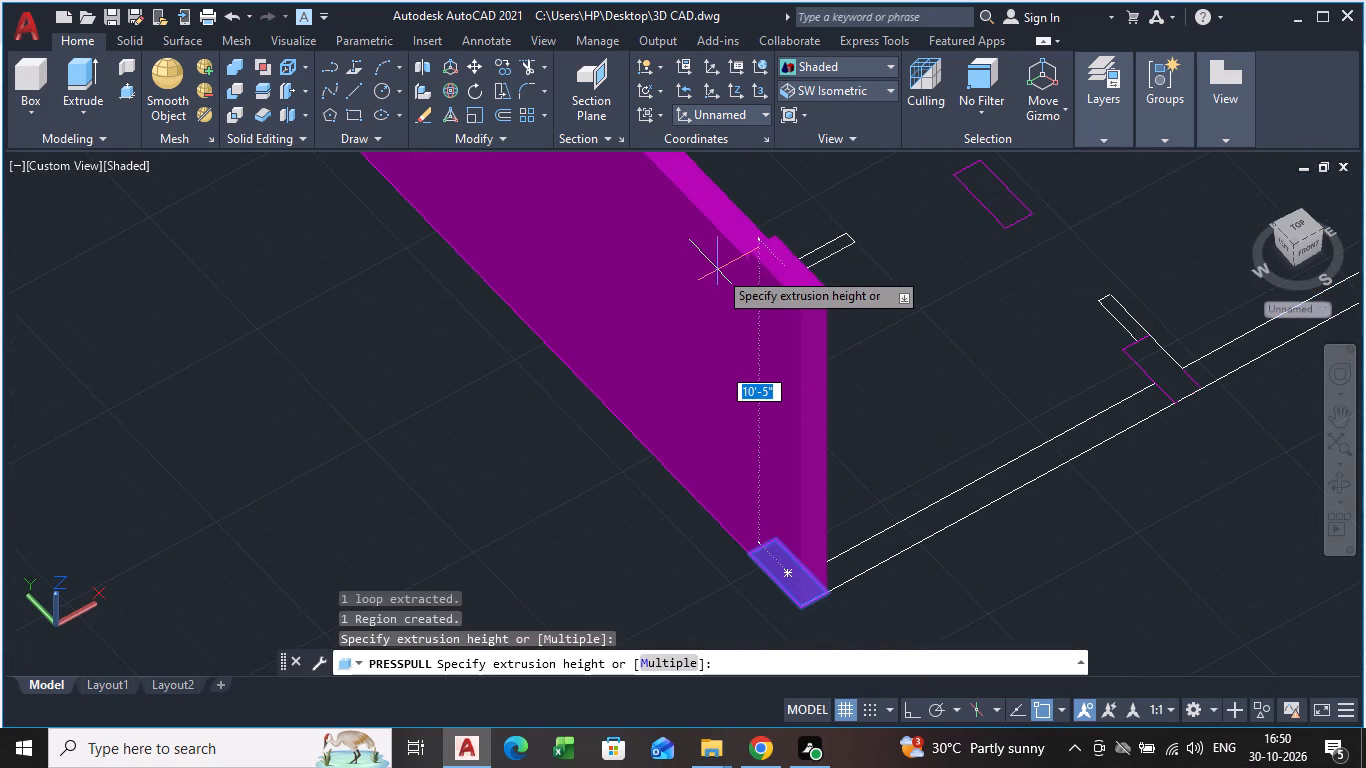
{"action": "left_click", "coordinate": [733, 260]}
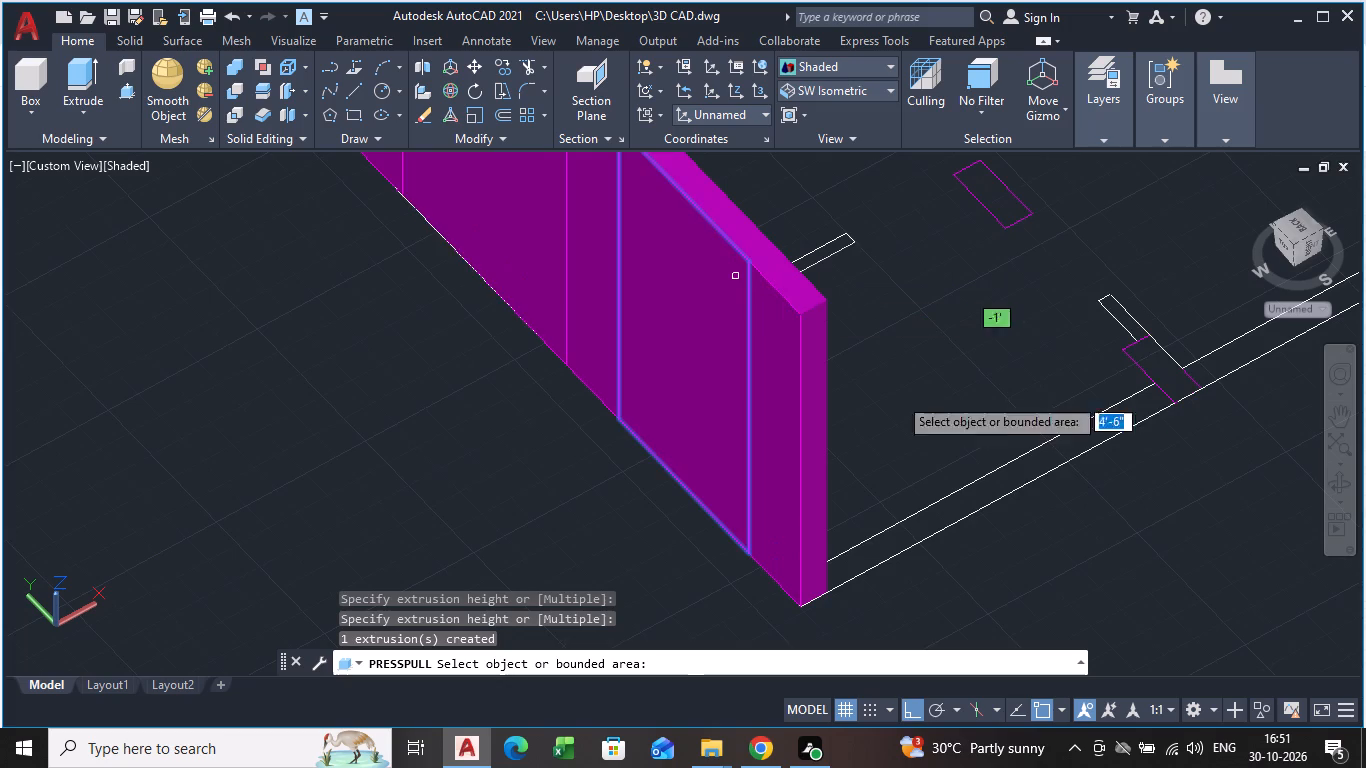
{"action": "left_click", "coordinate": [931, 520]}
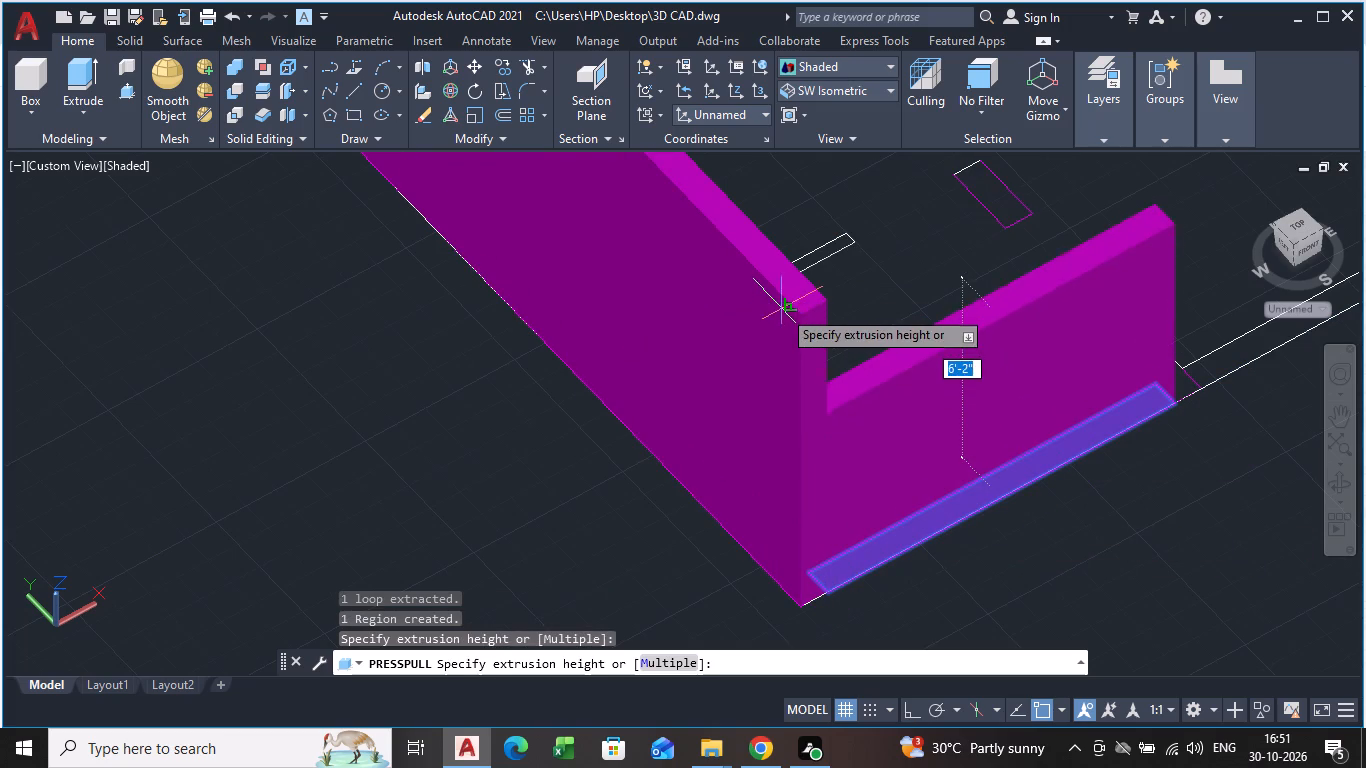
{"action": "left_click", "coordinate": [804, 321]}
Presspull the intermediate column on the south wall up to the top of the adjoining raised wall.
{"action": "scroll", "coordinate": [904, 392], "scroll_direction": "down", "scroll_amount": 2}
{"action": "middle_click_drag", "start_coordinate": [904, 397], "coordinate": [652, 398]}
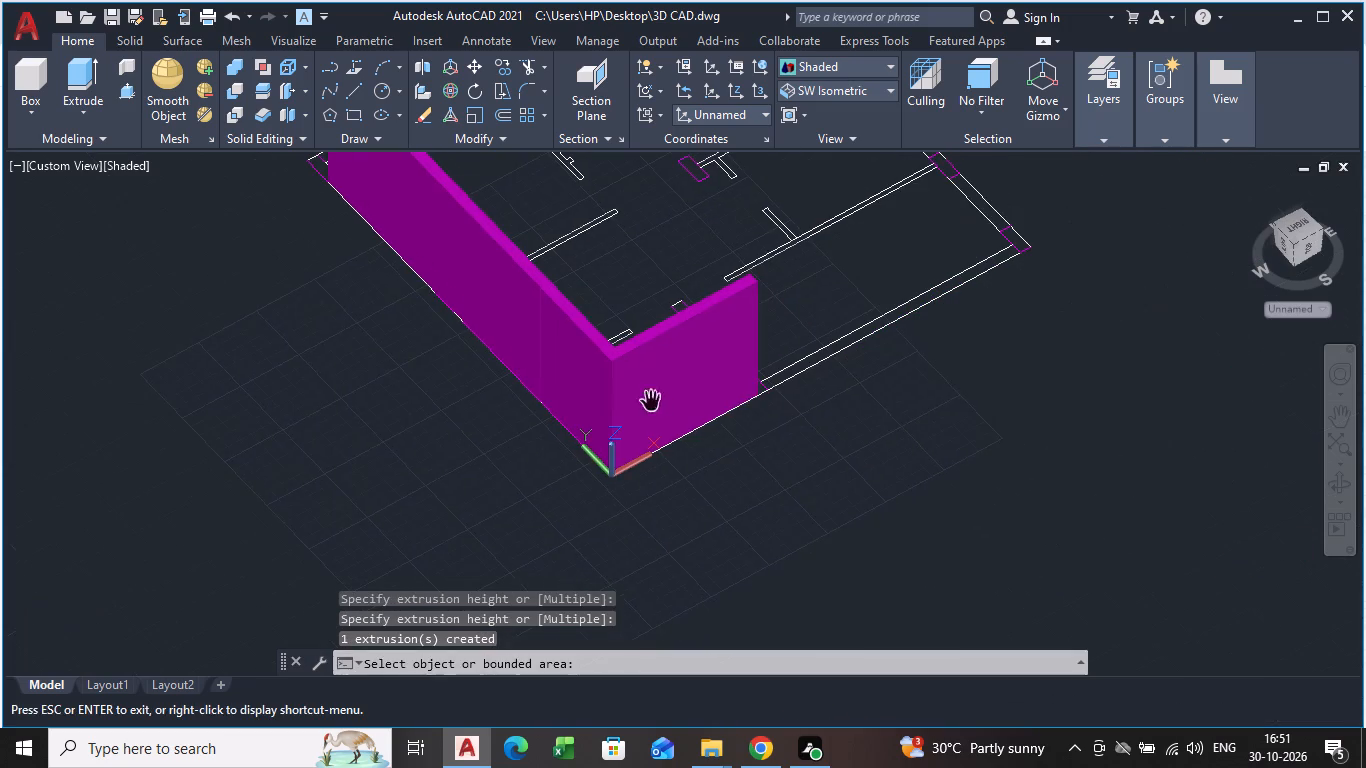
{"action": "scroll", "coordinate": [783, 367], "scroll_direction": "up", "scroll_amount": 2}
{"action": "middle_click_drag", "start_coordinate": [780, 402], "coordinate": [868, 409]}
{"action": "scroll", "coordinate": [771, 415], "scroll_direction": "down", "scroll_amount": 1}
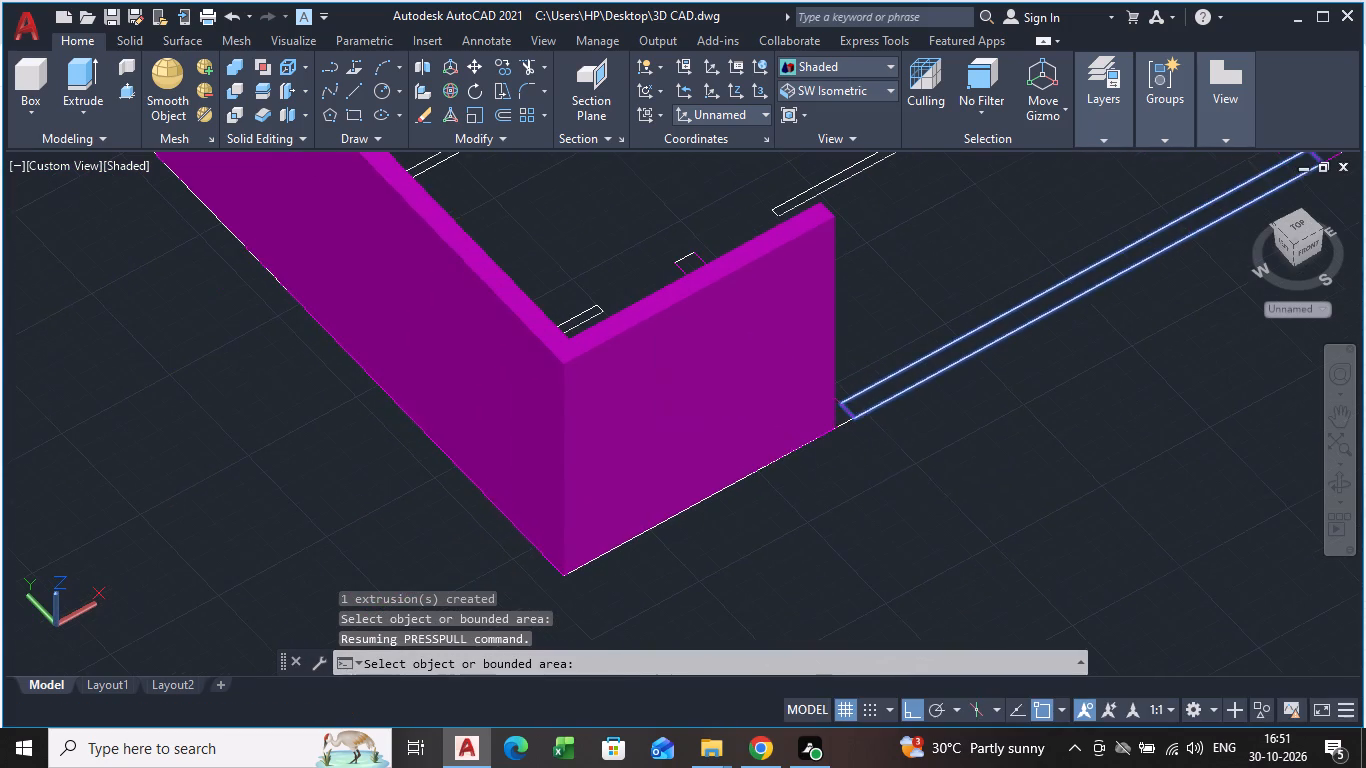
{"action": "middle_click_drag", "start_coordinate": [874, 467], "coordinate": [862, 401]}
{"action": "scroll", "coordinate": [819, 491], "scroll_direction": "down", "scroll_amount": 1, "text": "shift"}
{"action": "middle_click_drag", "start_coordinate": [856, 453], "coordinate": [735, 515], "text": "shift"}
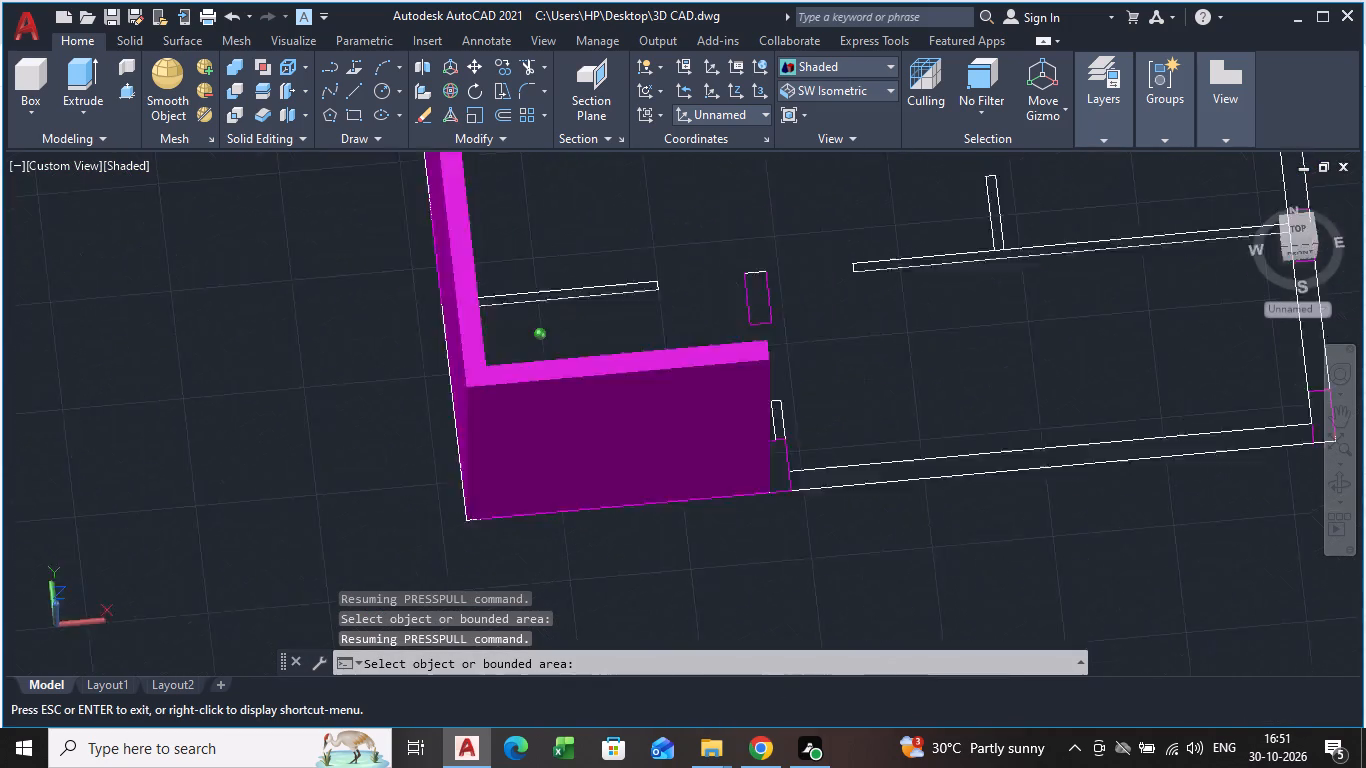
{"action": "middle_click_drag", "start_coordinate": [735, 515], "coordinate": [684, 450], "text": "shift"}
{"action": "left_click", "coordinate": [654, 497]}
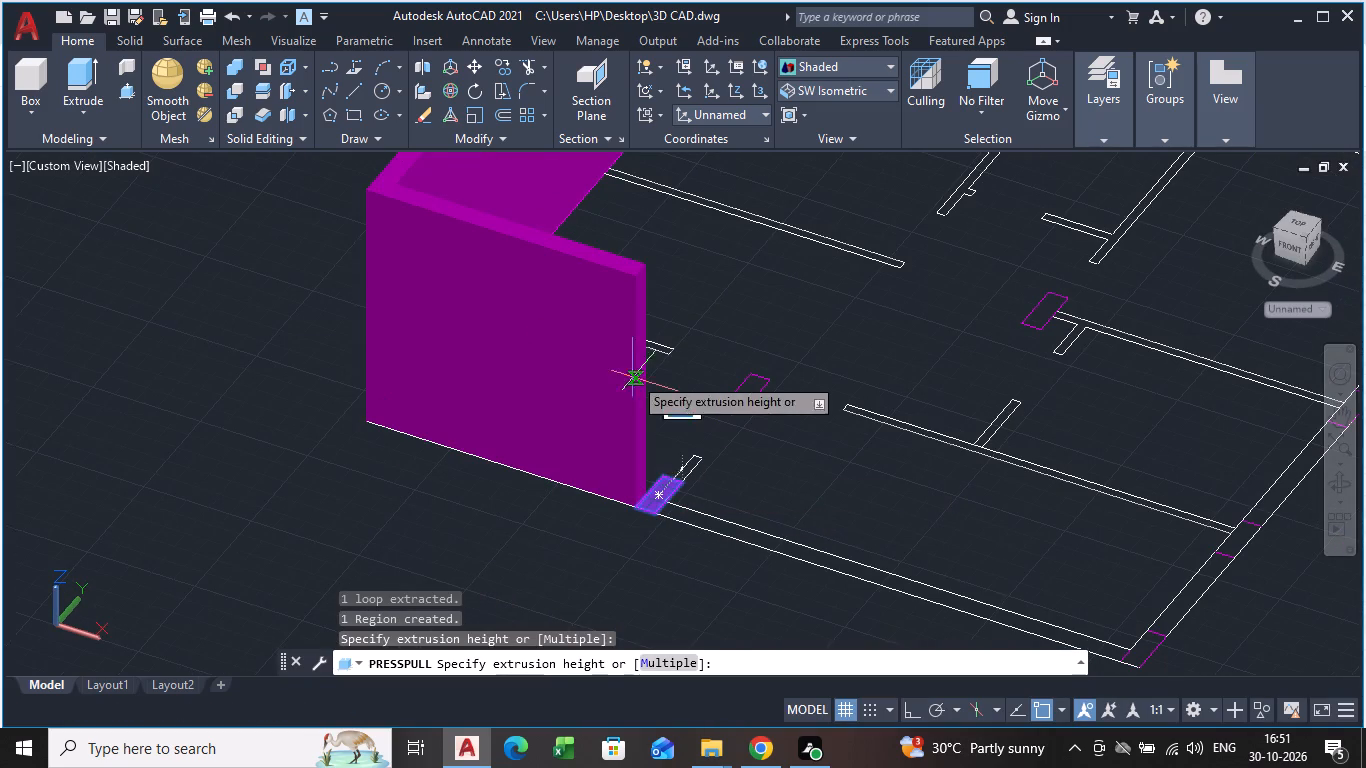
{"action": "left_click", "coordinate": [600, 263]}
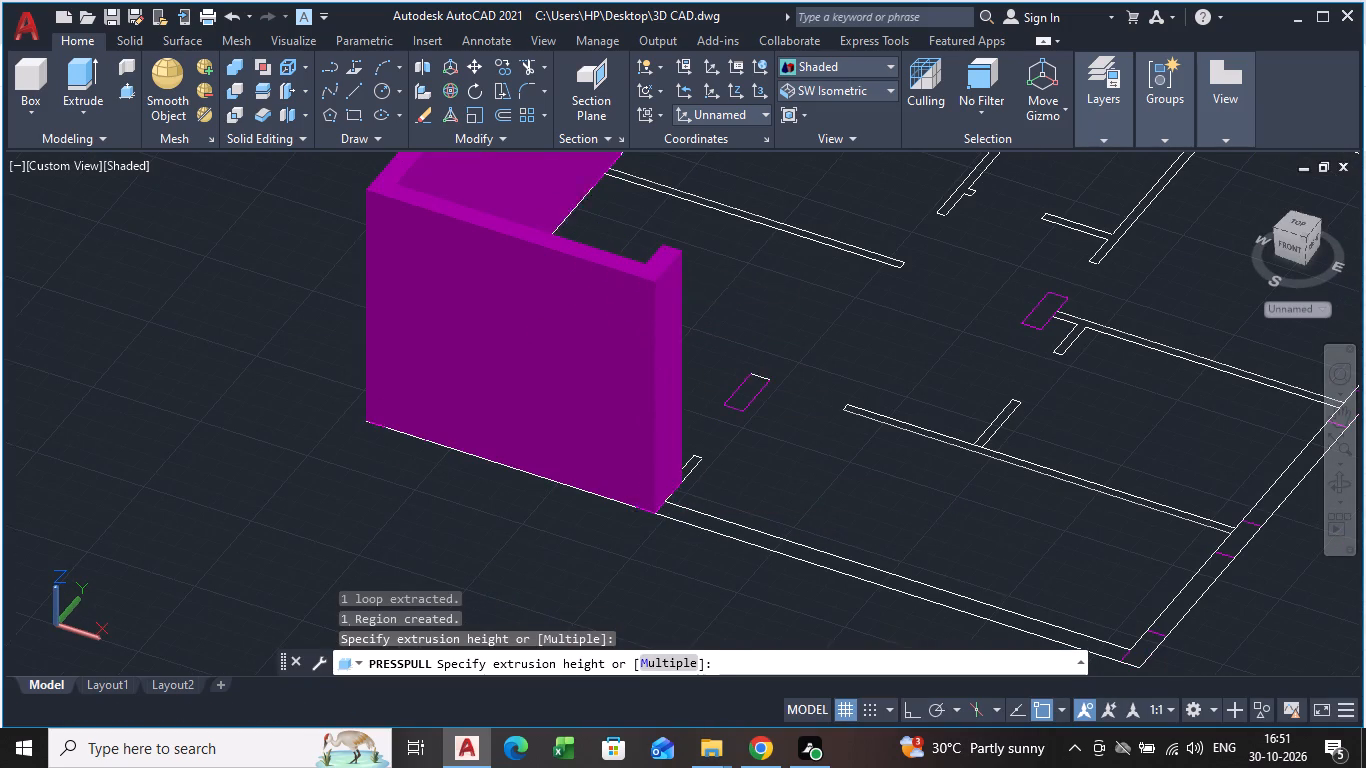
Presspull the south wall segment between the intermediate and southeast corner columns up to the top of the raised walls.
{"action": "left_click", "coordinate": [726, 532]}
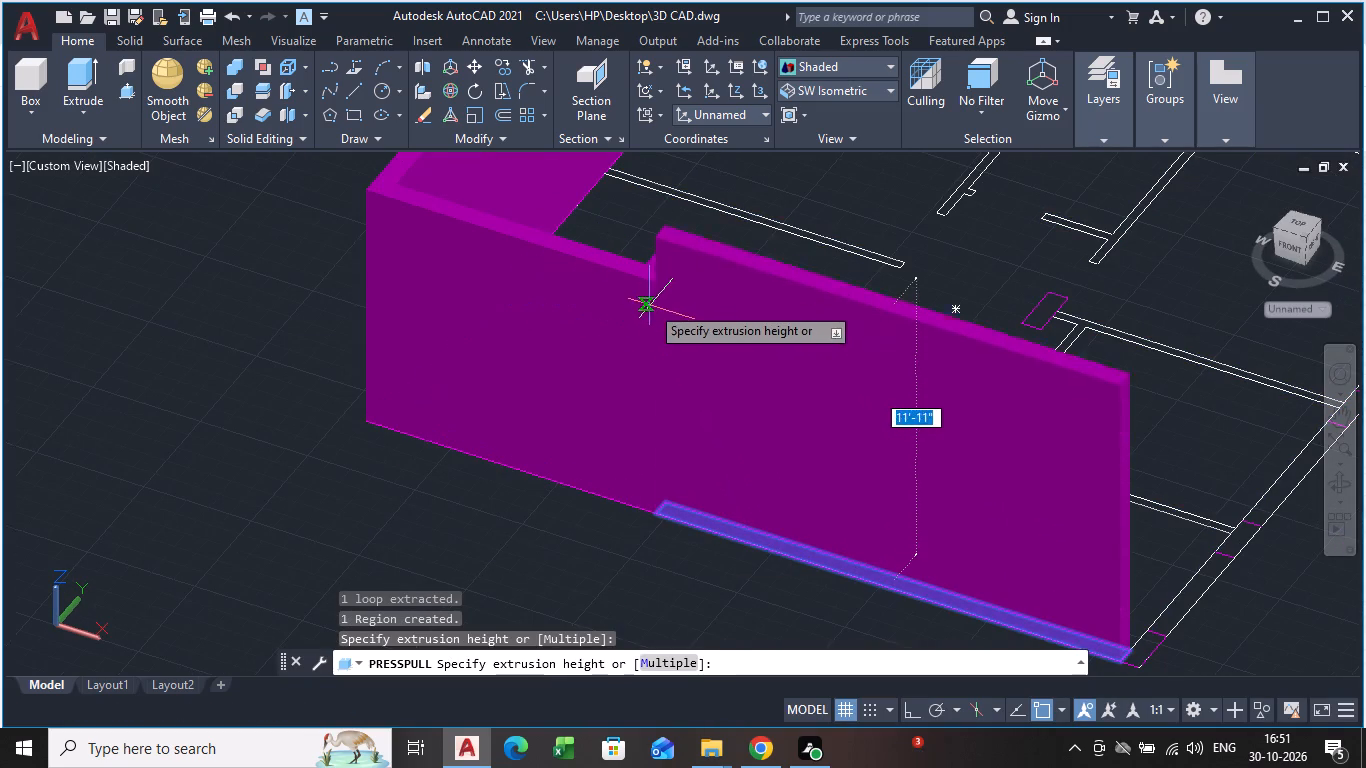
{"action": "left_click", "coordinate": [620, 272]}
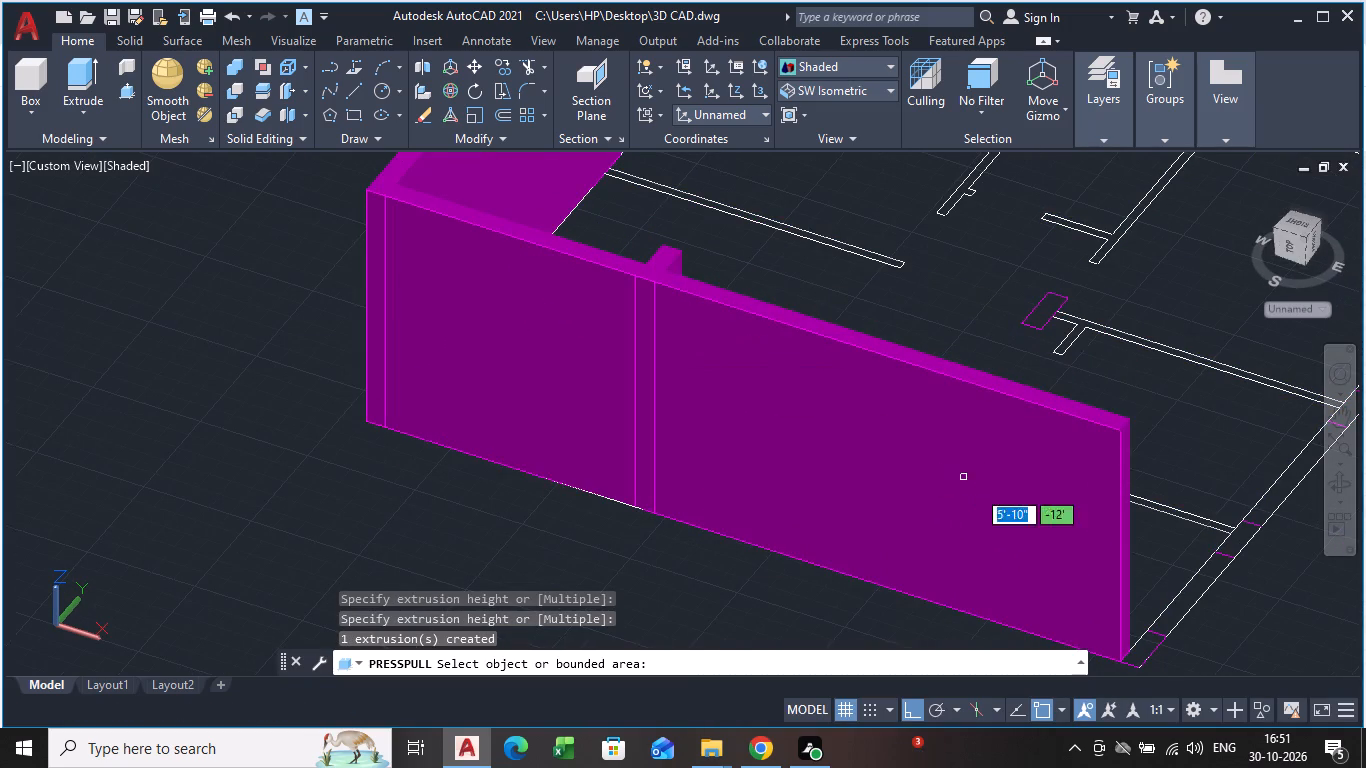
Presspull the southeast corner column up to the top of the adjoining raised south wall.
{"action": "left_click", "coordinate": [1142, 654]}
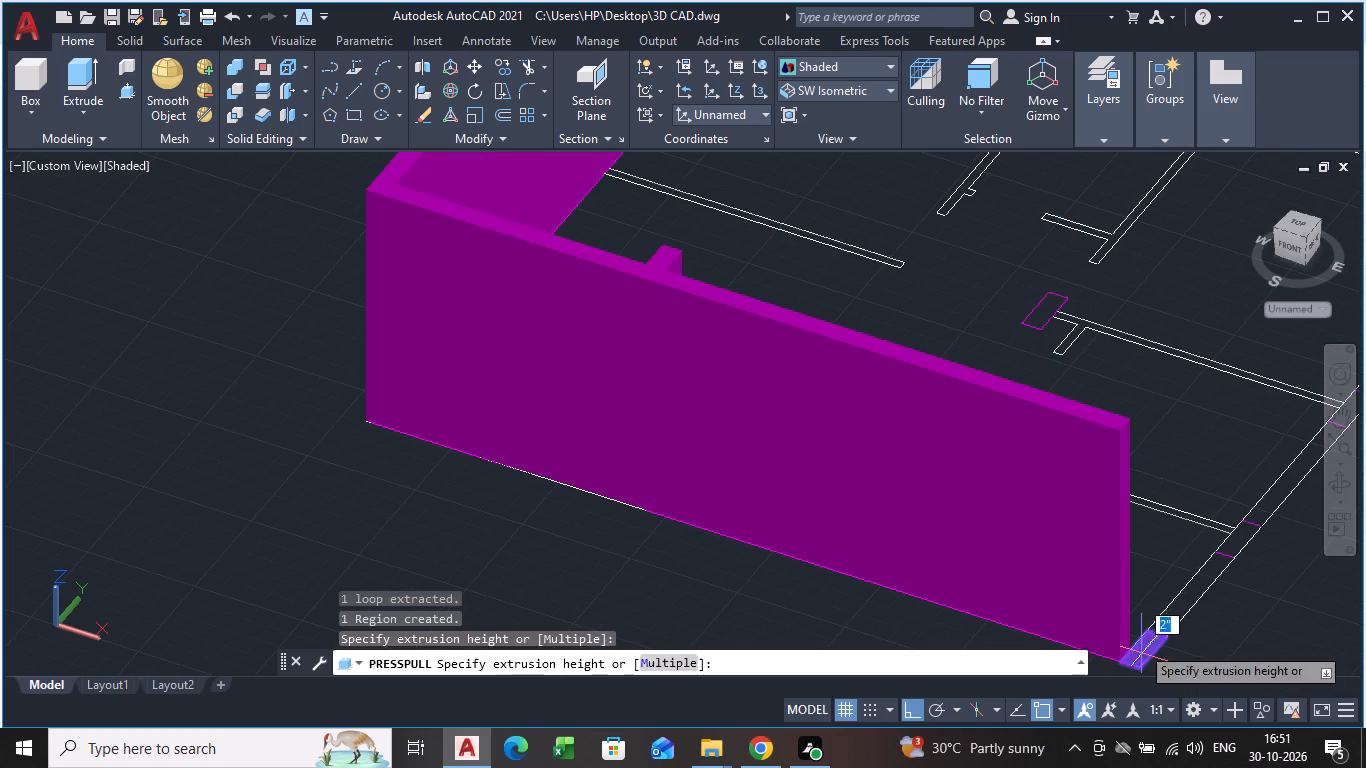
{"action": "left_click", "coordinate": [1067, 422]}
Presspull the short wall stub projecting north from the south wall's intermediate column up to the top of that column.
{"action": "scroll", "coordinate": [1150, 530], "scroll_direction": "down", "scroll_amount": 1}
{"action": "middle_click_drag", "start_coordinate": [1146, 538], "coordinate": [915, 475]}
{"action": "scroll", "coordinate": [981, 486], "scroll_direction": "up", "scroll_amount": 1}
{"action": "scroll", "coordinate": [958, 498], "scroll_direction": "down", "scroll_amount": 1}
{"action": "middle_click_drag", "start_coordinate": [958, 498], "coordinate": [918, 535]}
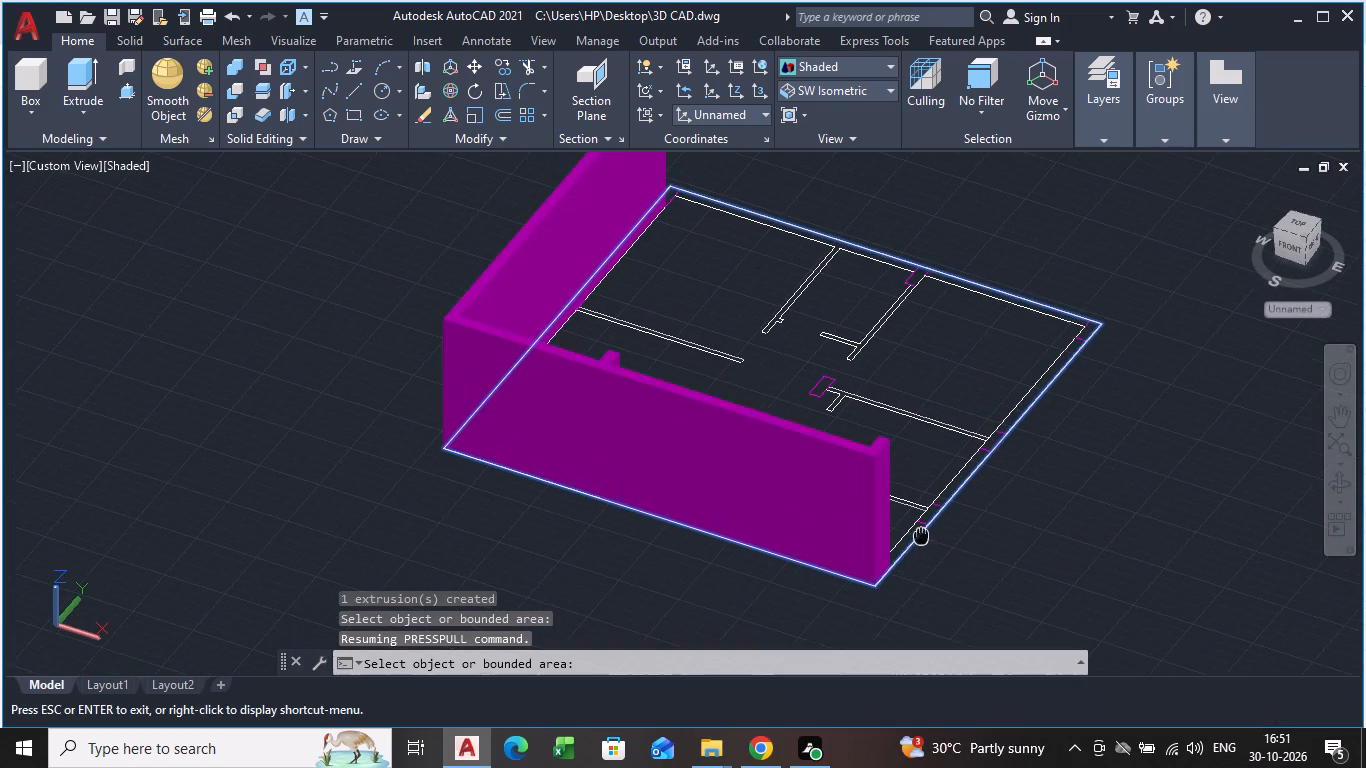
{"action": "middle_click_drag", "start_coordinate": [918, 535], "coordinate": [918, 528]}
{"action": "middle_click_drag", "start_coordinate": [919, 508], "coordinate": [694, 583], "text": "shift"}
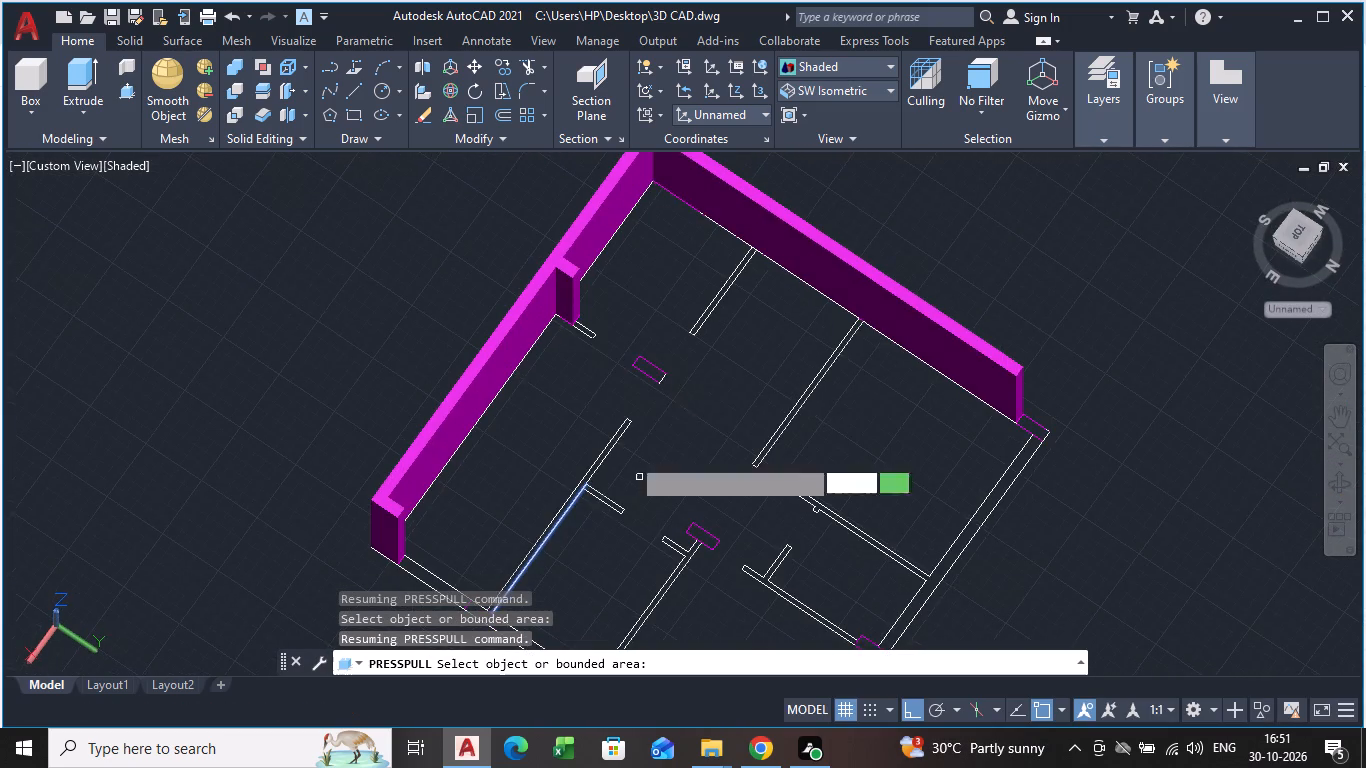
{"action": "scroll", "coordinate": [565, 332], "scroll_direction": "up", "scroll_amount": 2}
{"action": "left_click", "coordinate": [600, 330]}
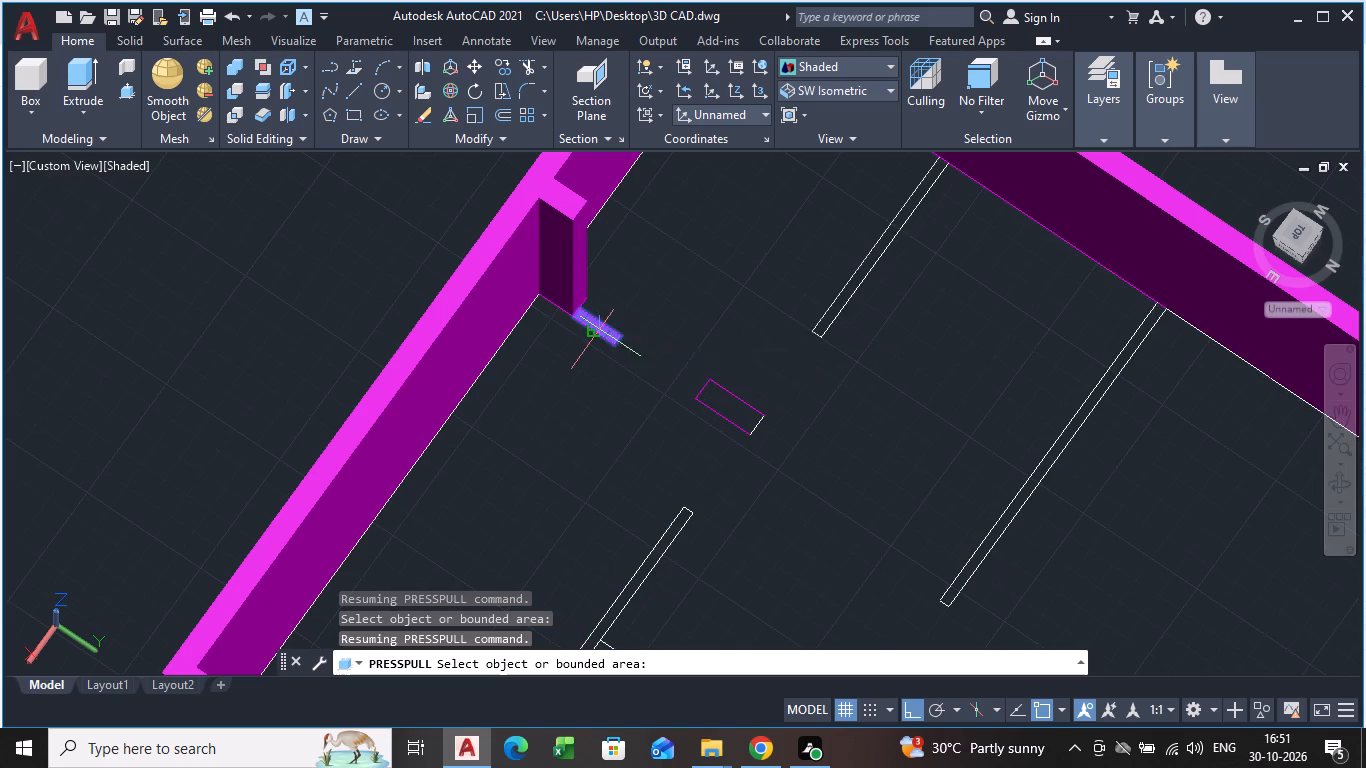
{"action": "left_click", "coordinate": [563, 213]}
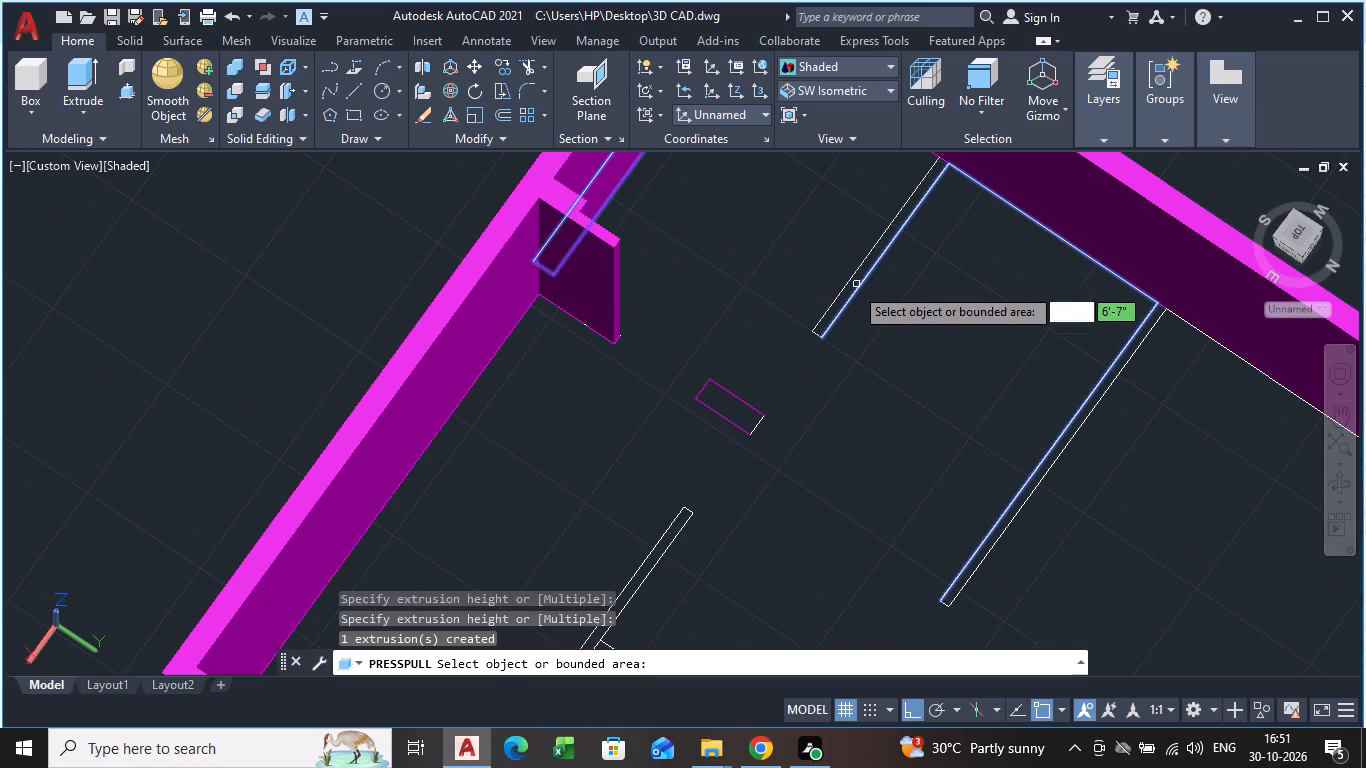
Presspull the interior wall that meets the west wall nearest the southwest corner up to the top of the raised west wall.
{"action": "left_click", "coordinate": [850, 291]}
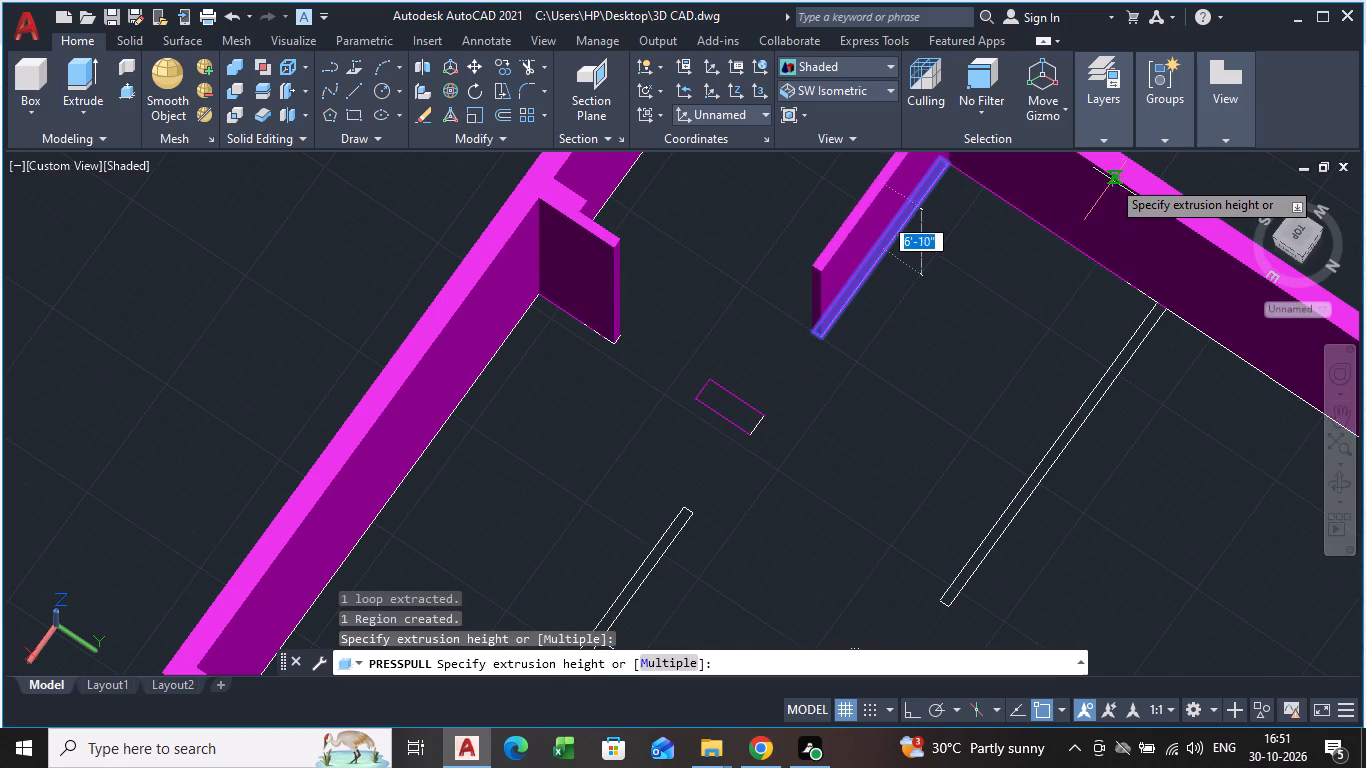
{"action": "scroll", "coordinate": [1111, 179], "scroll_direction": "down", "scroll_amount": 2}
{"action": "middle_click_drag", "start_coordinate": [1109, 181], "coordinate": [1076, 271]}
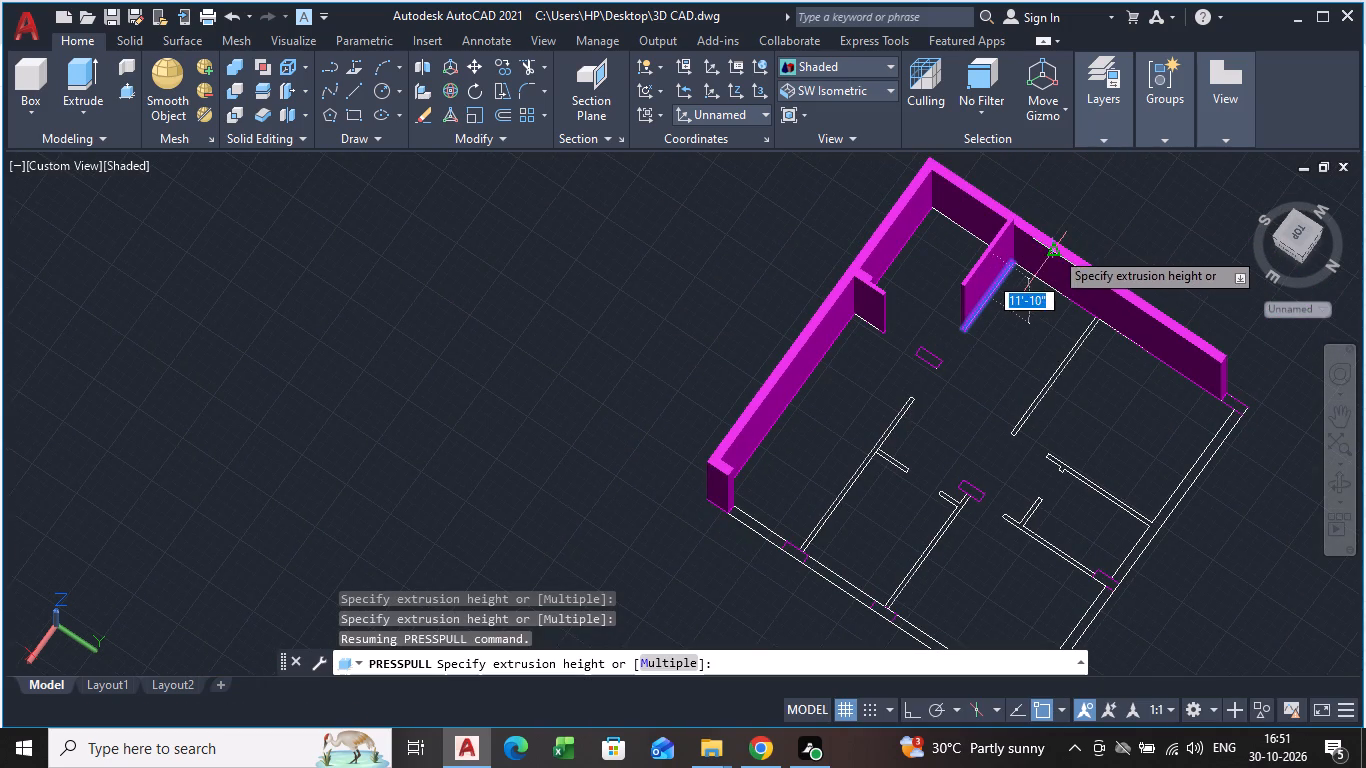
{"action": "scroll", "coordinate": [1044, 247], "scroll_direction": "up", "scroll_amount": 2}
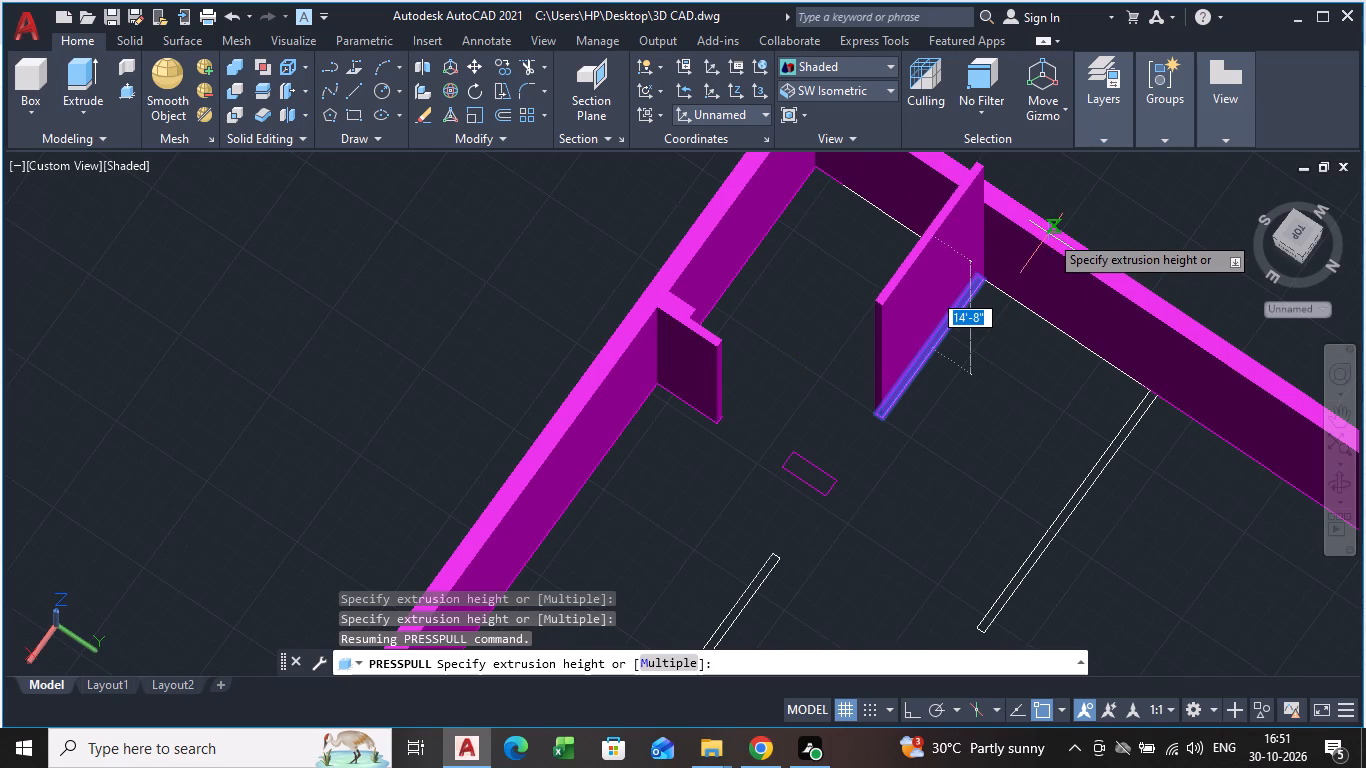
{"action": "left_click", "coordinate": [1052, 254]}
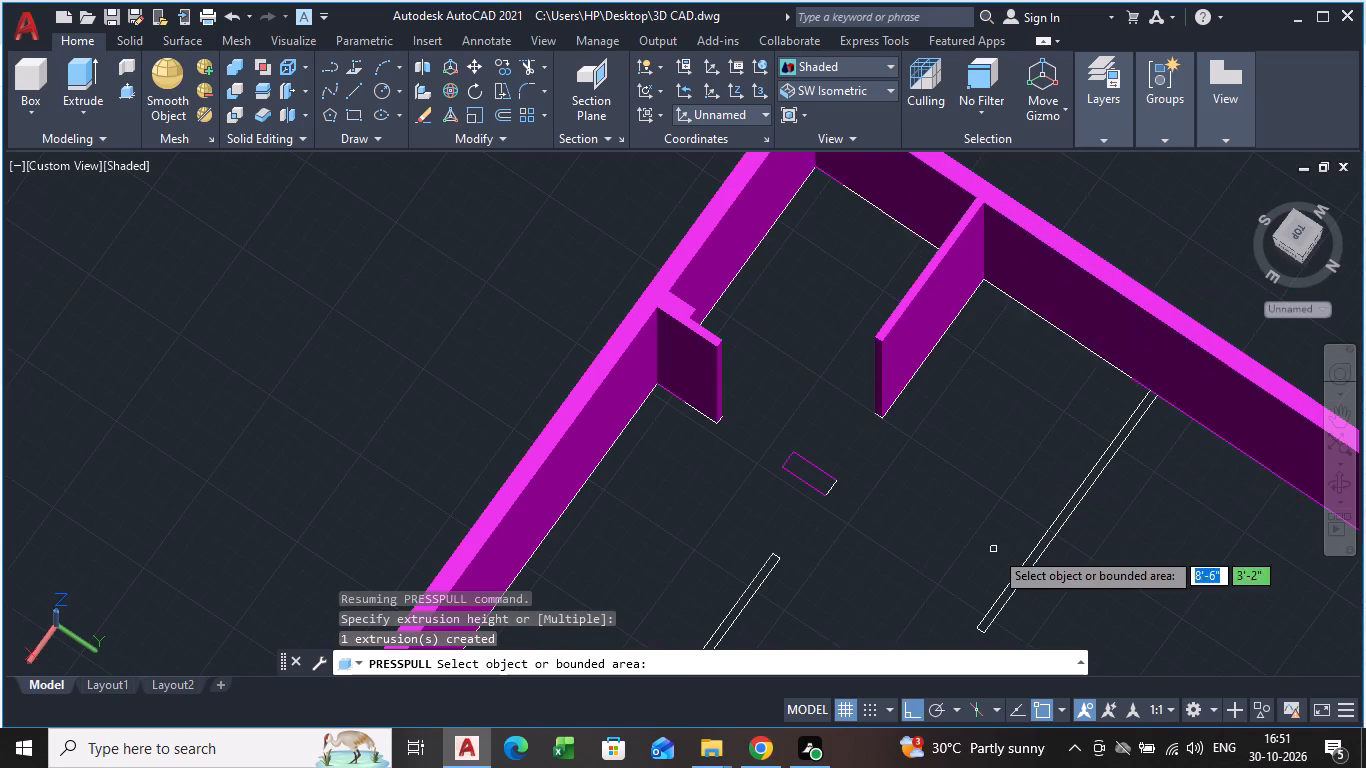
{"action": "key", "text": "space"}
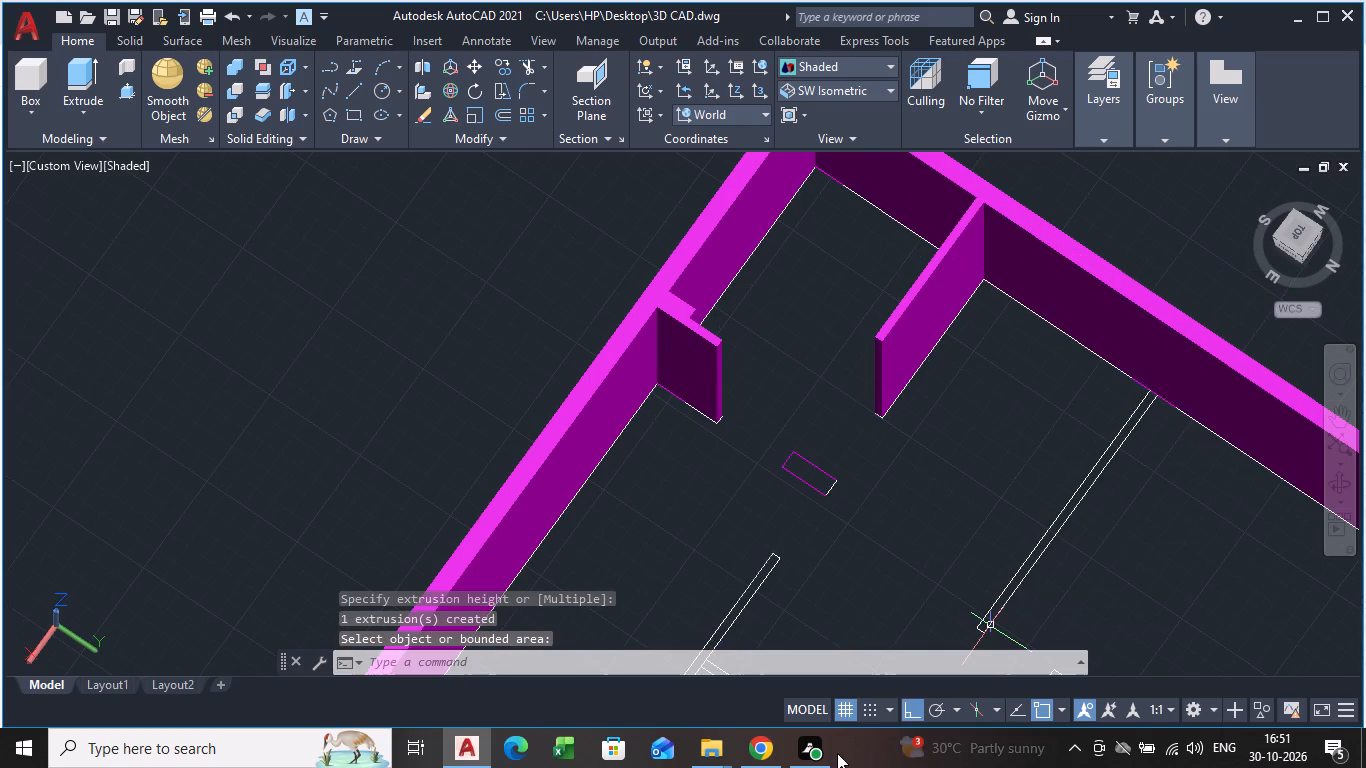
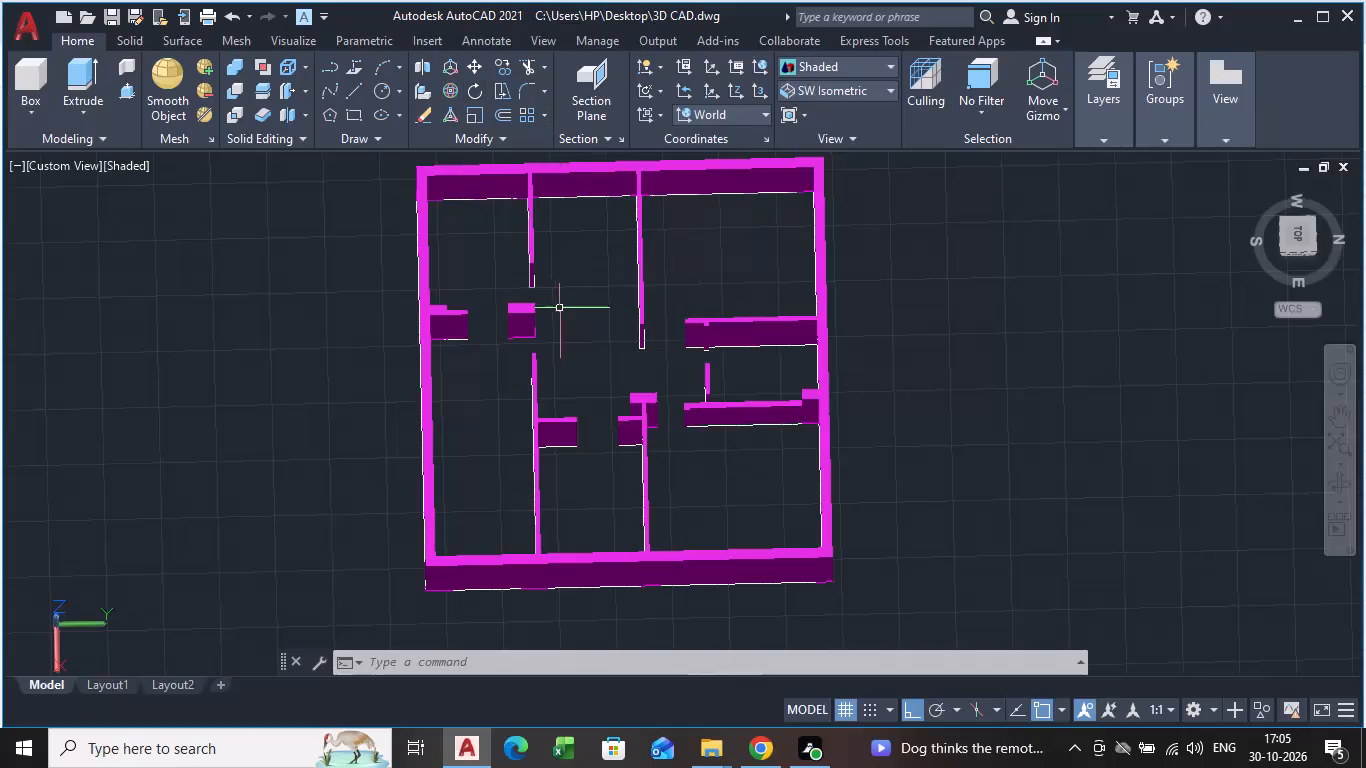
Examine the raised interior walls and columns from above, around the wall ends and door openings.
{"action": "scroll", "coordinate": [551, 308], "scroll_direction": "up", "scroll_amount": 2}
{"action": "scroll", "coordinate": [531, 315], "scroll_direction": "down", "scroll_amount": 1}
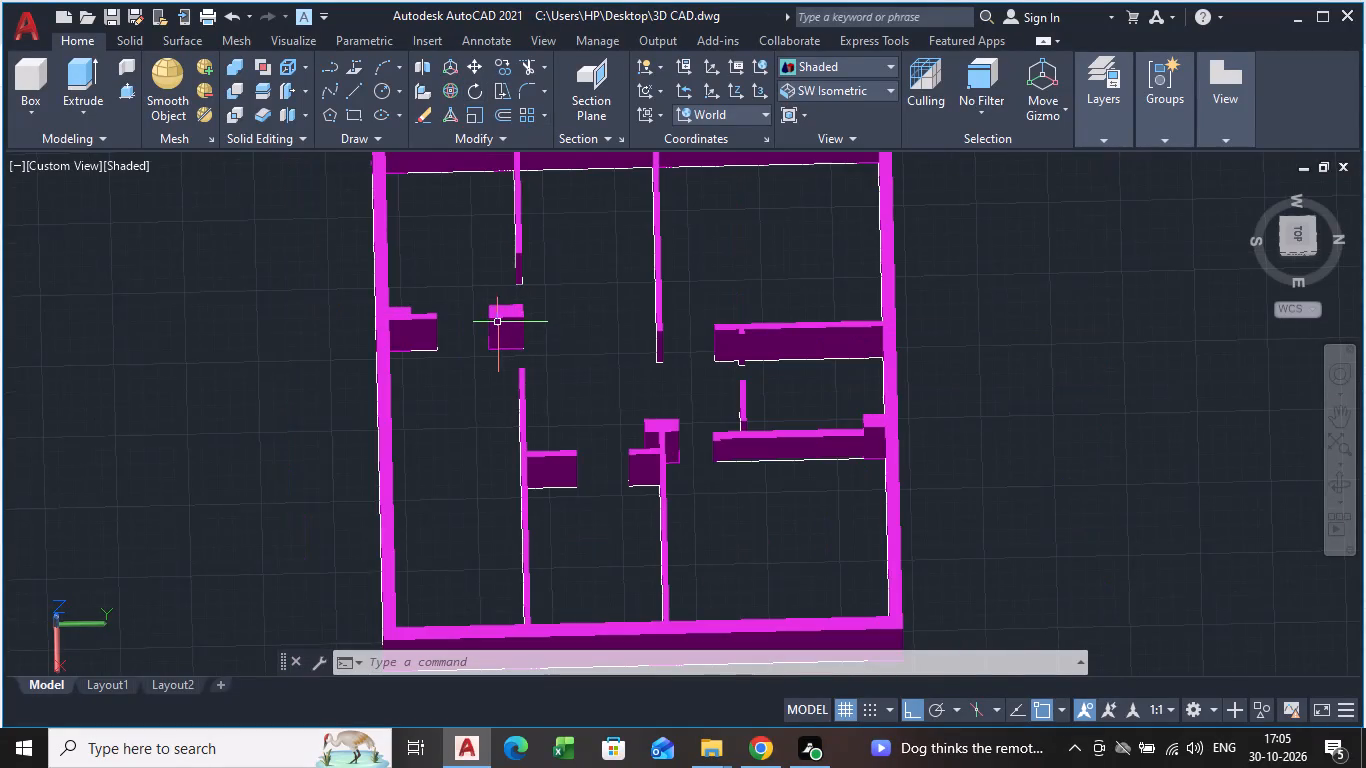
{"action": "scroll", "coordinate": [498, 323], "scroll_direction": "up", "scroll_amount": 1}
{"action": "middle_click_drag", "start_coordinate": [371, 311], "coordinate": [385, 354]}
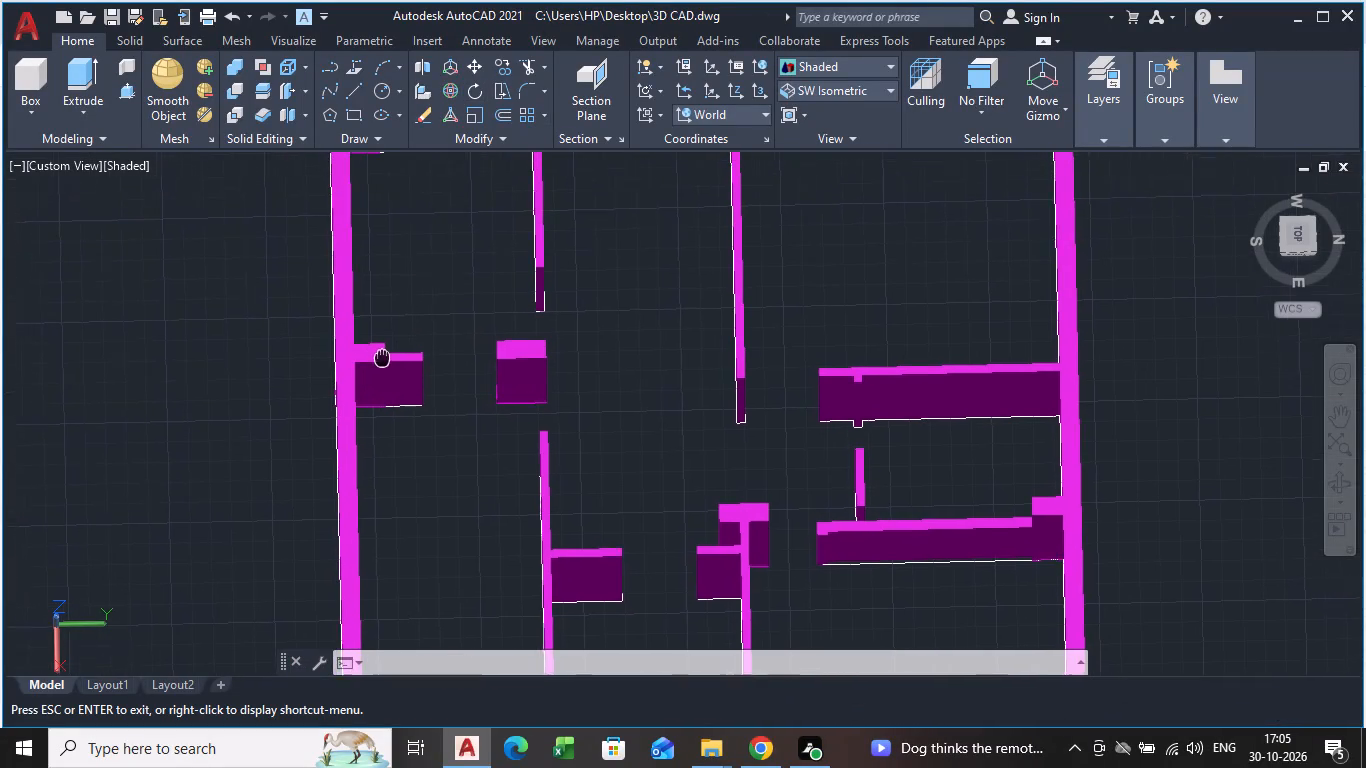
{"action": "middle_click_drag", "start_coordinate": [385, 354], "coordinate": [358, 346]}
{"action": "scroll", "coordinate": [819, 471], "scroll_direction": "up", "scroll_amount": 2}
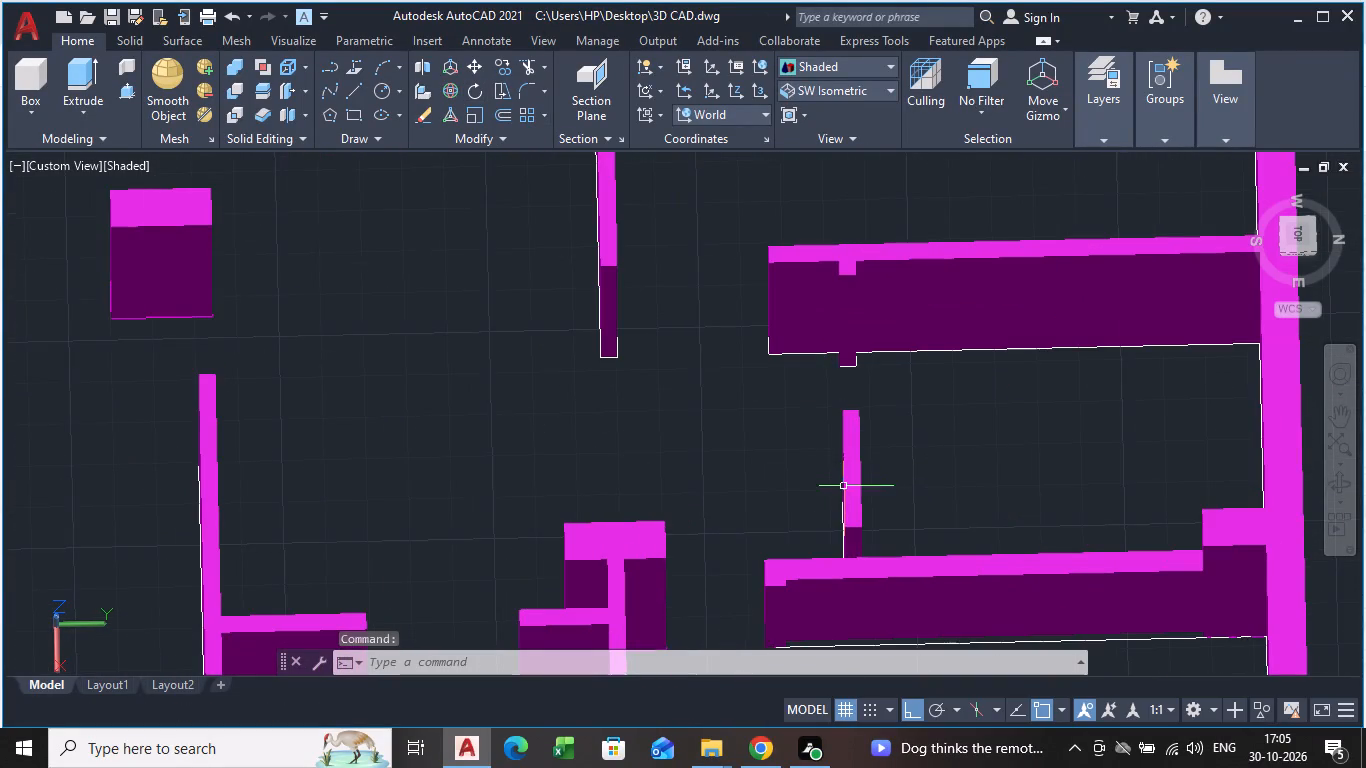
{"action": "middle_click_drag", "start_coordinate": [844, 488], "coordinate": [717, 380]}
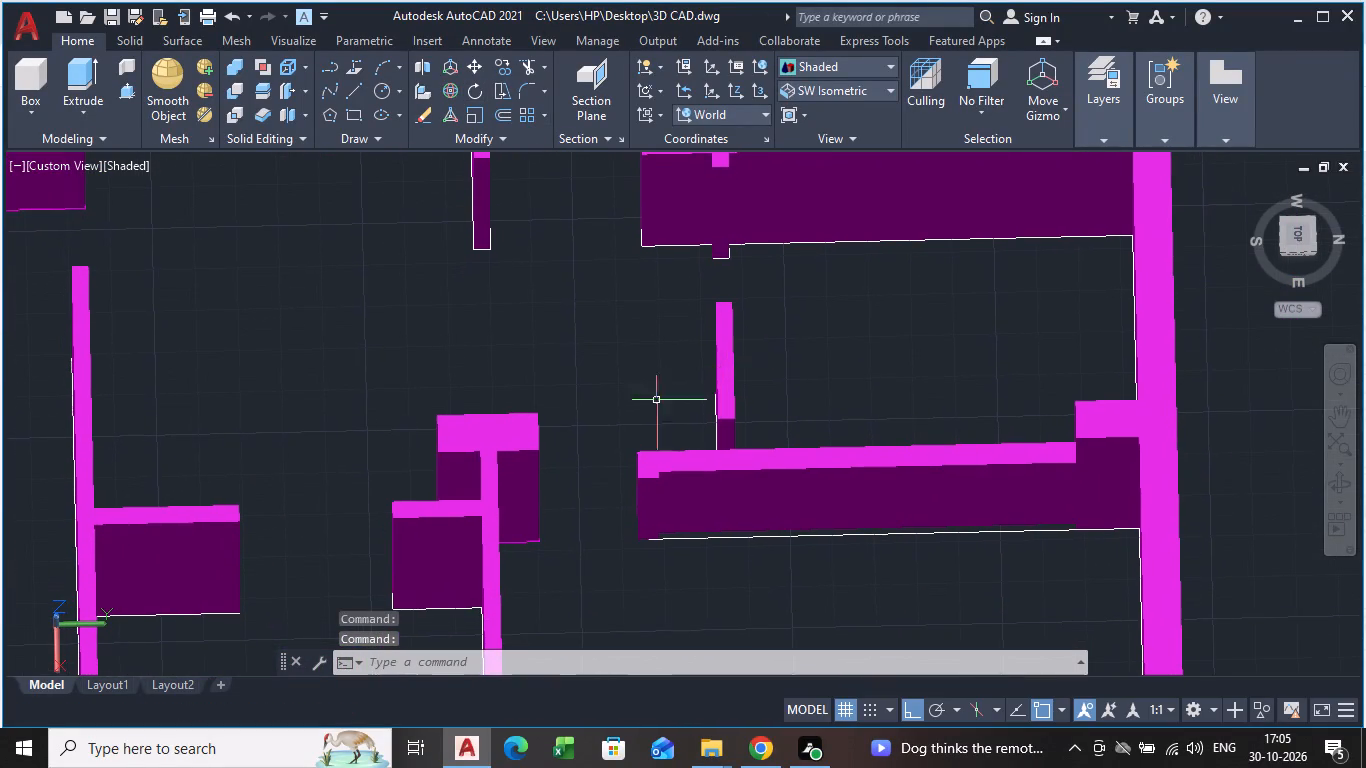
{"action": "scroll", "coordinate": [548, 448], "scroll_direction": "down", "scroll_amount": 3}
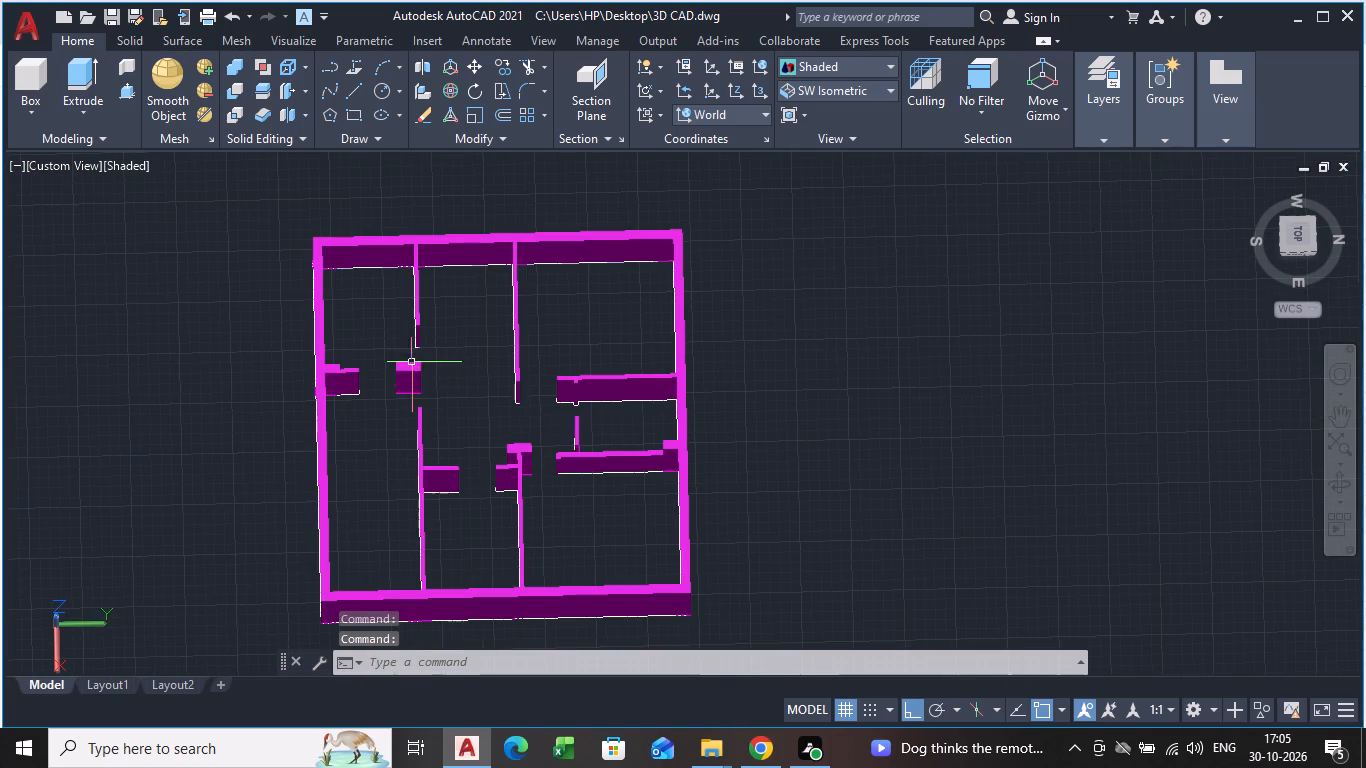
{"action": "scroll", "coordinate": [410, 338], "scroll_direction": "up", "scroll_amount": 3}
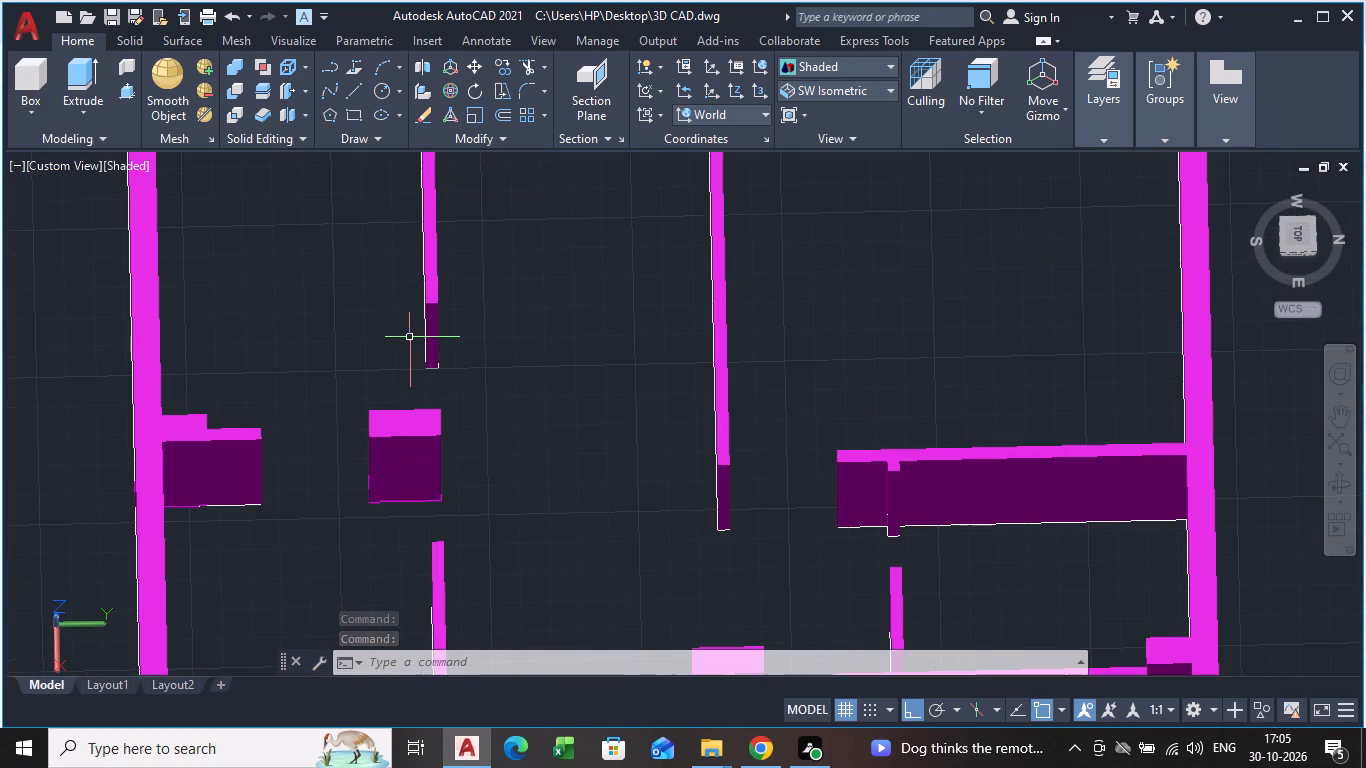
{"action": "scroll", "coordinate": [410, 338], "scroll_direction": "down", "scroll_amount": 2}
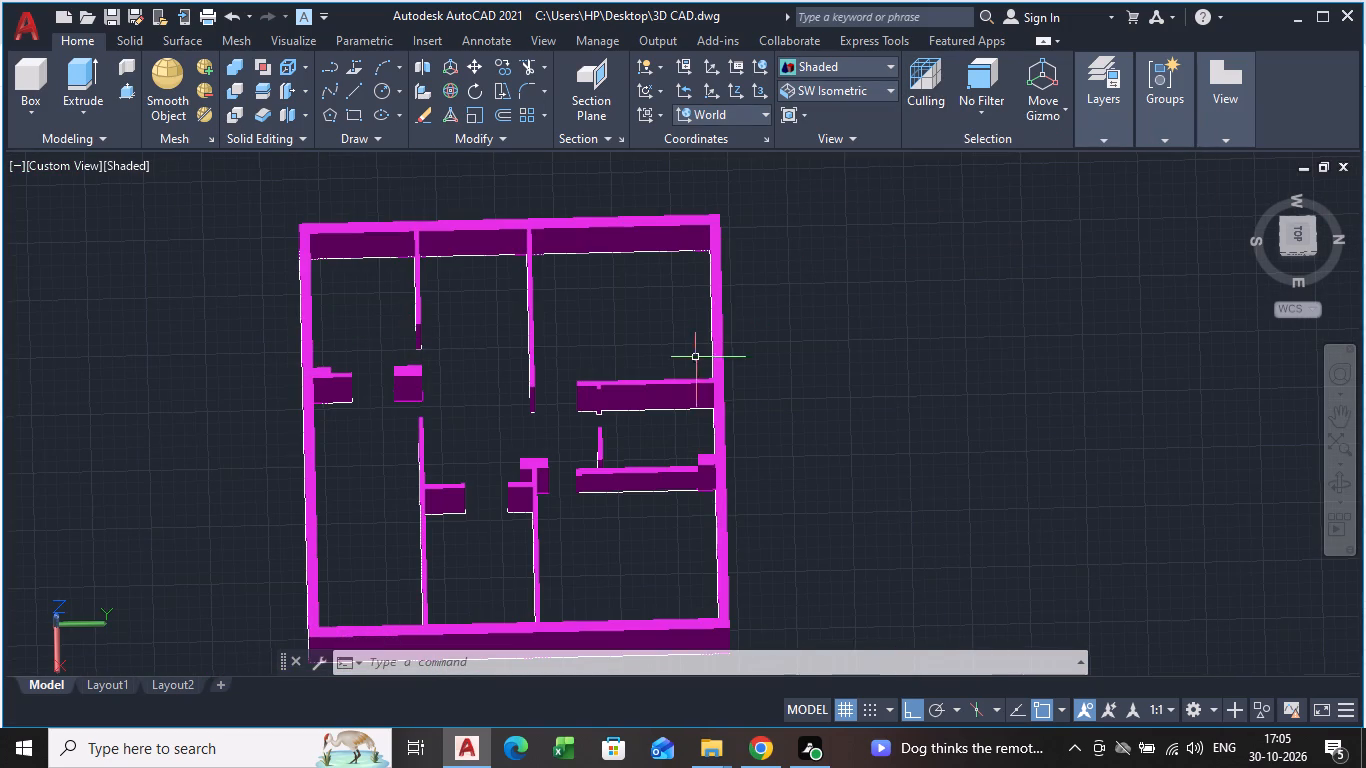
Draw a rectangle around the building footprint on the underside, from the southwest outer corner to the northeast outer corner.
{"action": "middle_click_drag", "start_coordinate": [653, 518], "coordinate": [800, 309], "text": "shift"}
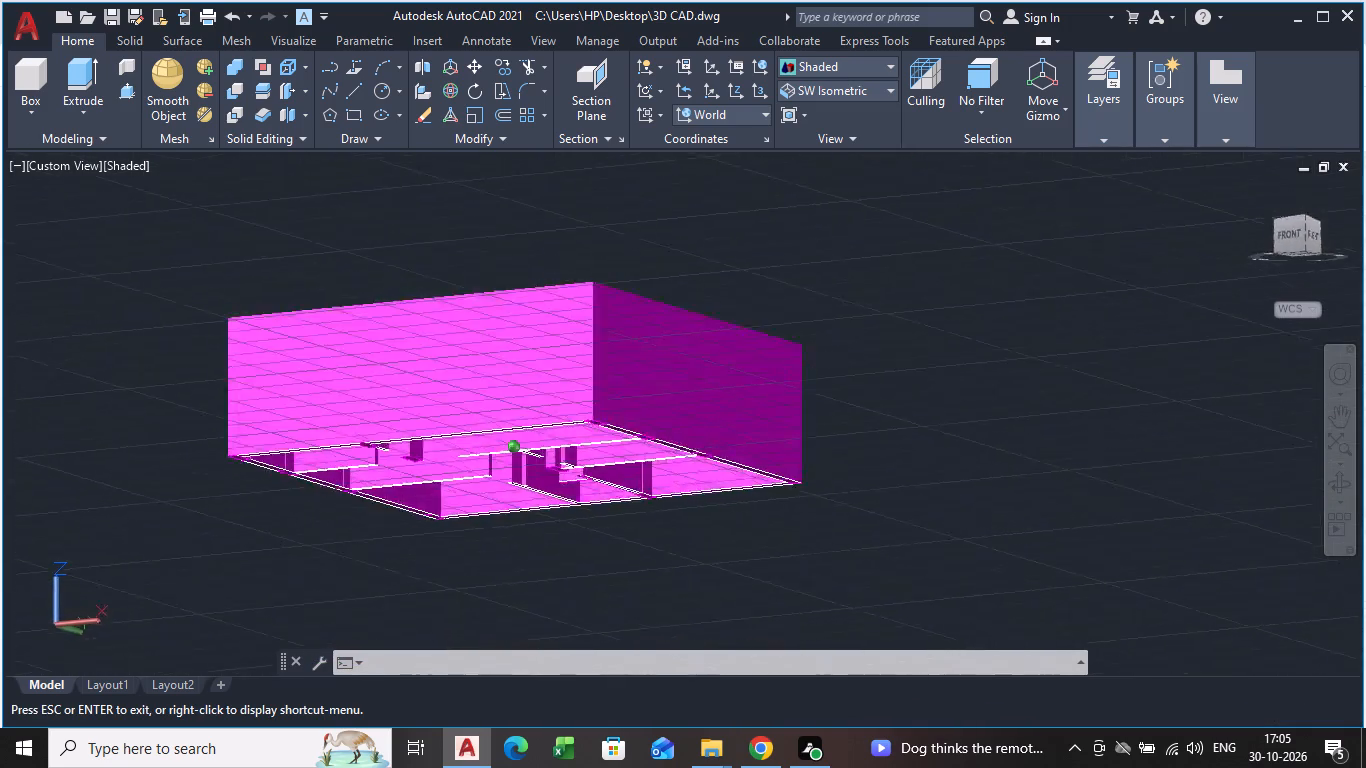
{"action": "middle_click_drag", "start_coordinate": [800, 309], "coordinate": [860, 148], "text": "shift"}
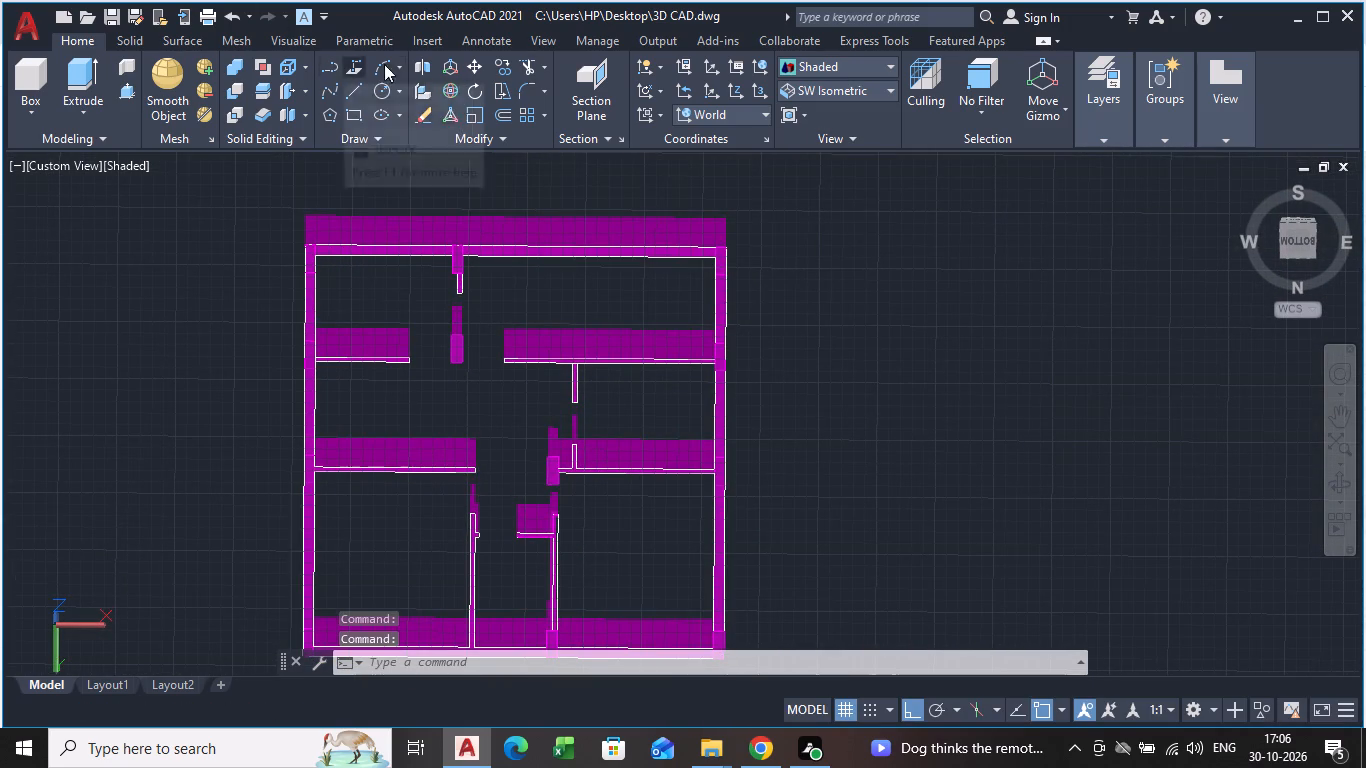
{"action": "scroll", "coordinate": [401, 217], "scroll_direction": "down", "scroll_amount": 1}
{"action": "middle_click_drag", "start_coordinate": [401, 217], "coordinate": [414, 284]}
{"action": "scroll", "coordinate": [401, 217], "scroll_direction": "down", "scroll_amount": 1}
{"action": "scroll", "coordinate": [416, 260], "scroll_direction": "down", "scroll_amount": 1, "text": "shift"}
{"action": "middle_click_drag", "start_coordinate": [416, 260], "coordinate": [416, 304], "text": "shift"}
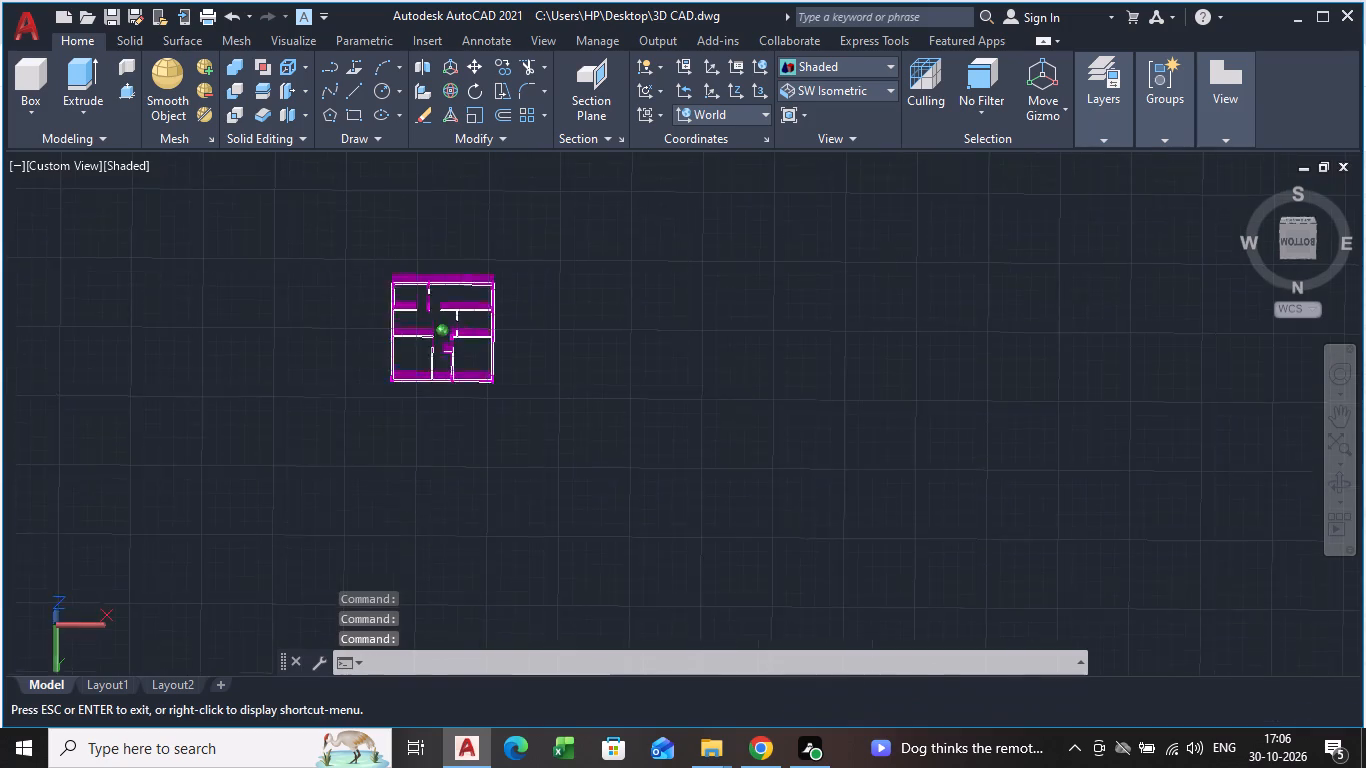
{"action": "middle_click_drag", "start_coordinate": [416, 304], "coordinate": [444, 573], "text": "shift"}
{"action": "scroll", "coordinate": [446, 288], "scroll_direction": "up", "scroll_amount": 3}
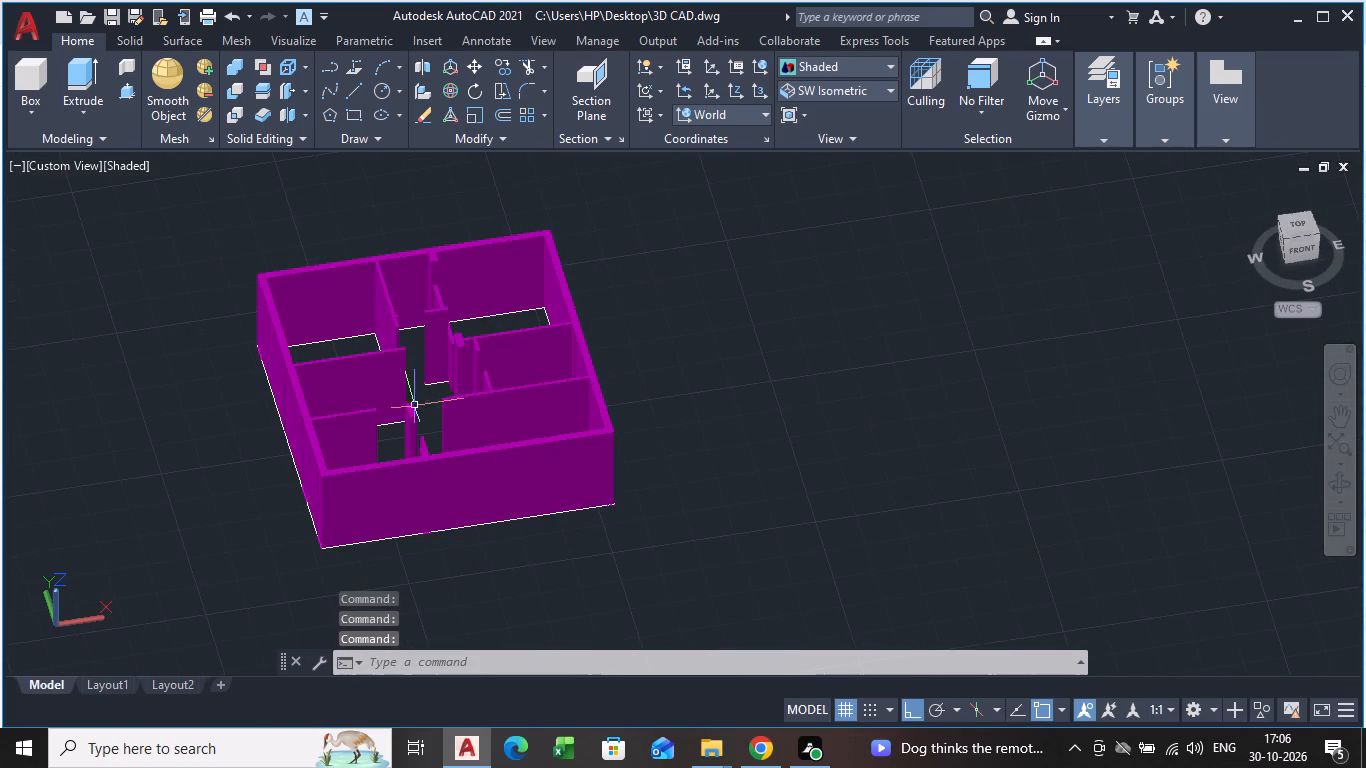
{"action": "middle_click_drag", "start_coordinate": [482, 515], "coordinate": [439, 267], "text": "shift"}
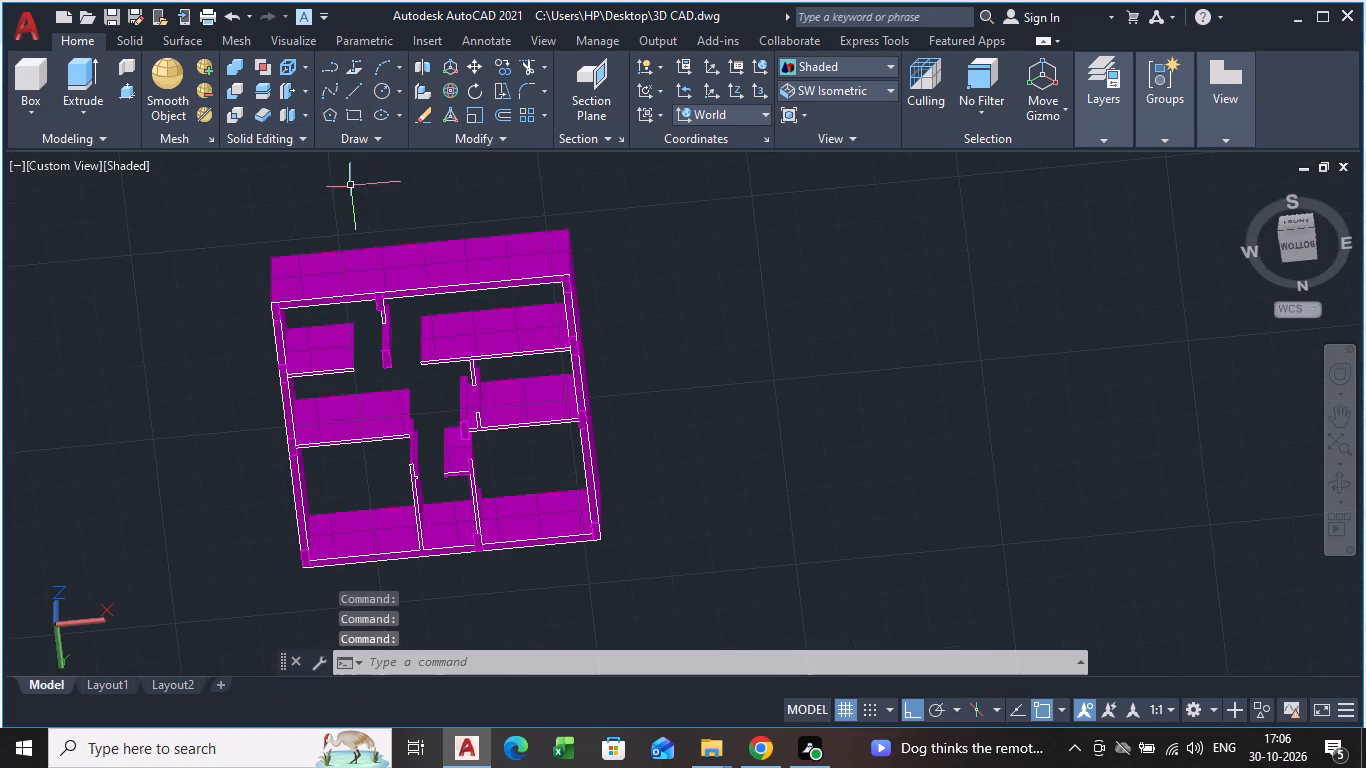
{"action": "left_click", "coordinate": [353, 114]}
{"action": "scroll", "coordinate": [262, 351], "scroll_direction": "up", "scroll_amount": 3}
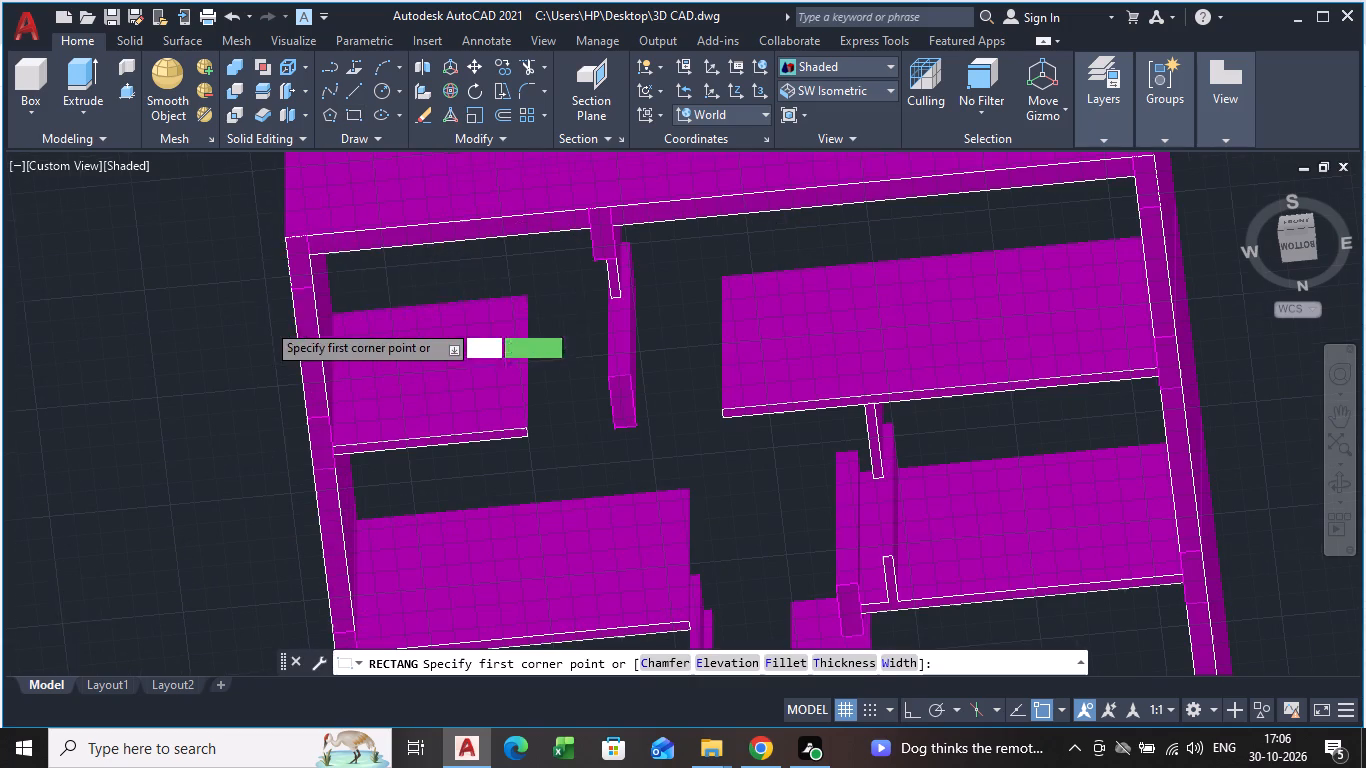
{"action": "left_click", "coordinate": [282, 237]}
{"action": "scroll", "coordinate": [473, 388], "scroll_direction": "down", "scroll_amount": 3}
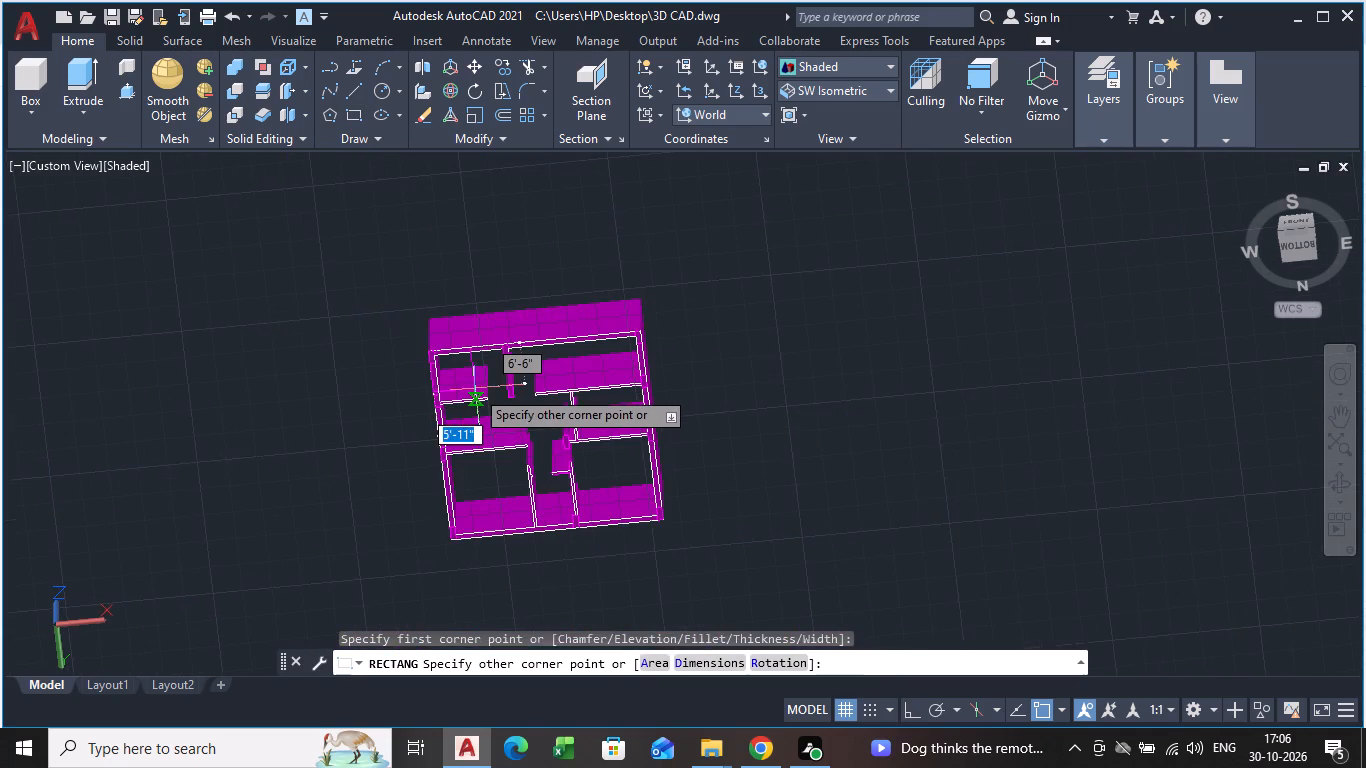
{"action": "middle_click_drag", "start_coordinate": [475, 389], "coordinate": [451, 320]}
{"action": "scroll", "coordinate": [544, 382], "scroll_direction": "up", "scroll_amount": 4}
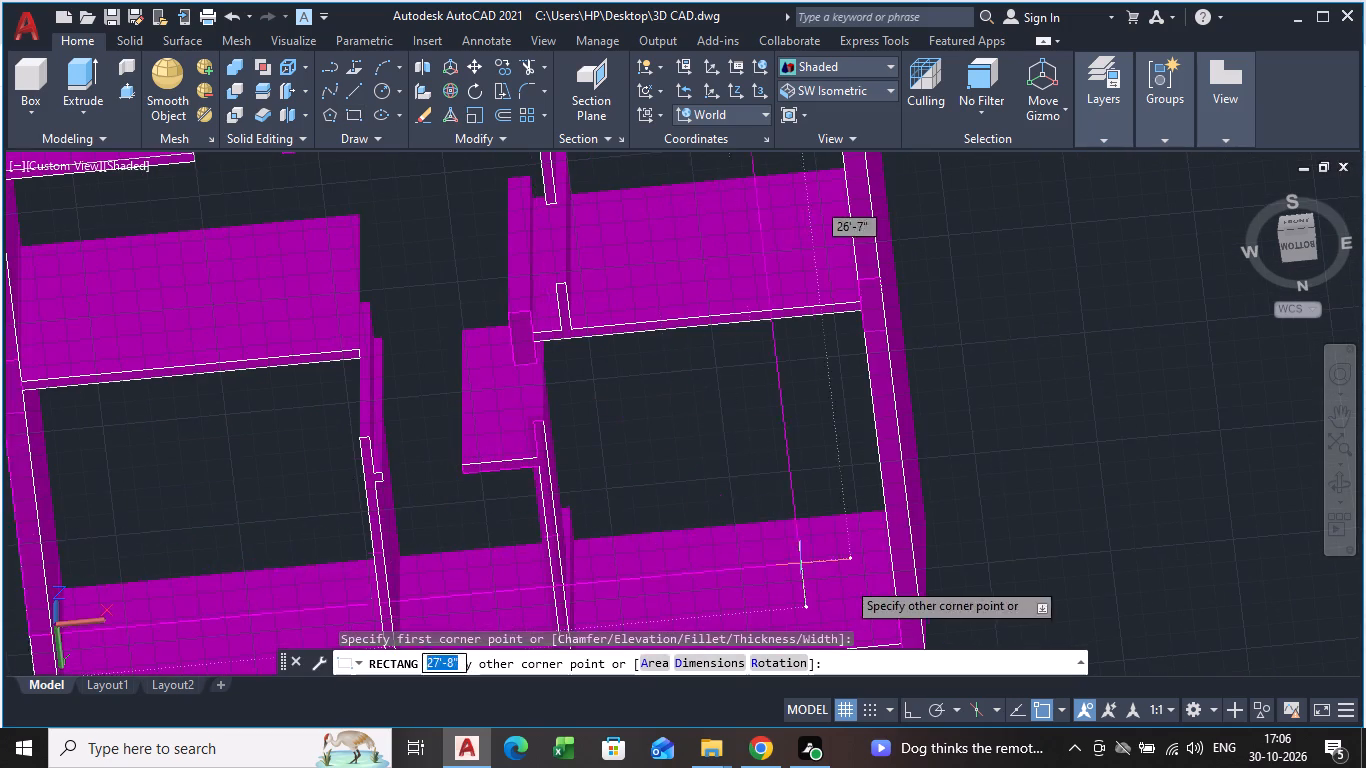
{"action": "scroll", "coordinate": [812, 549], "scroll_direction": "down", "scroll_amount": 2}
{"action": "middle_click_drag", "start_coordinate": [807, 546], "coordinate": [763, 459], "text": "shift"}
{"action": "scroll", "coordinate": [845, 538], "scroll_direction": "up", "scroll_amount": 2}
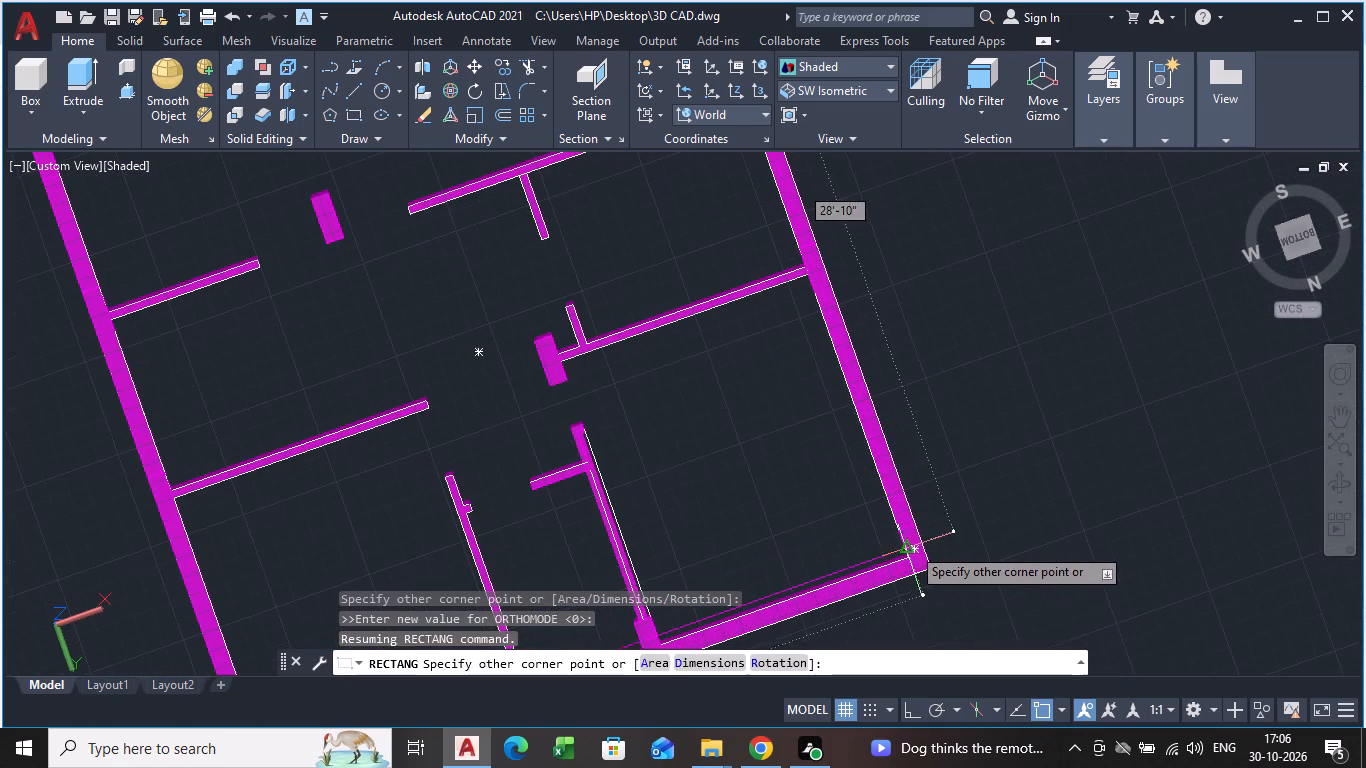
{"action": "left_click", "coordinate": [933, 567]}
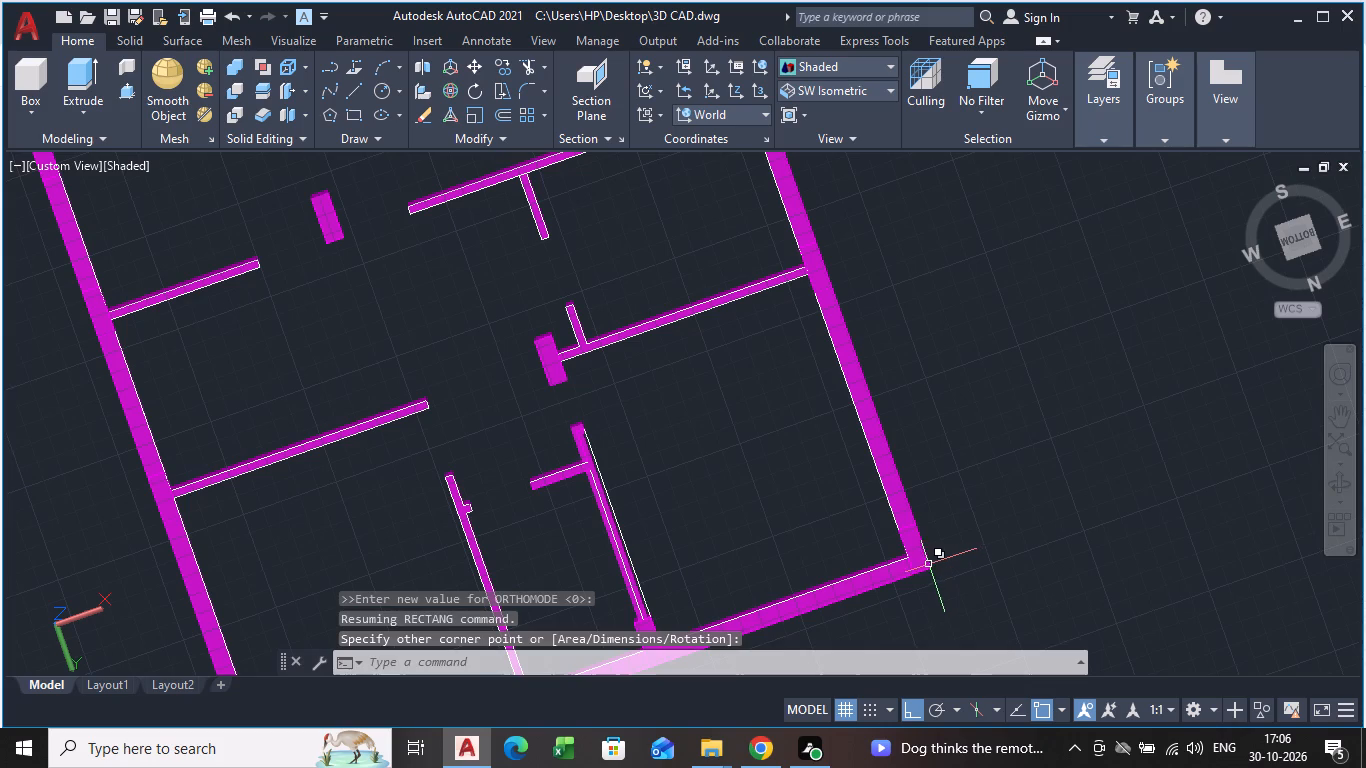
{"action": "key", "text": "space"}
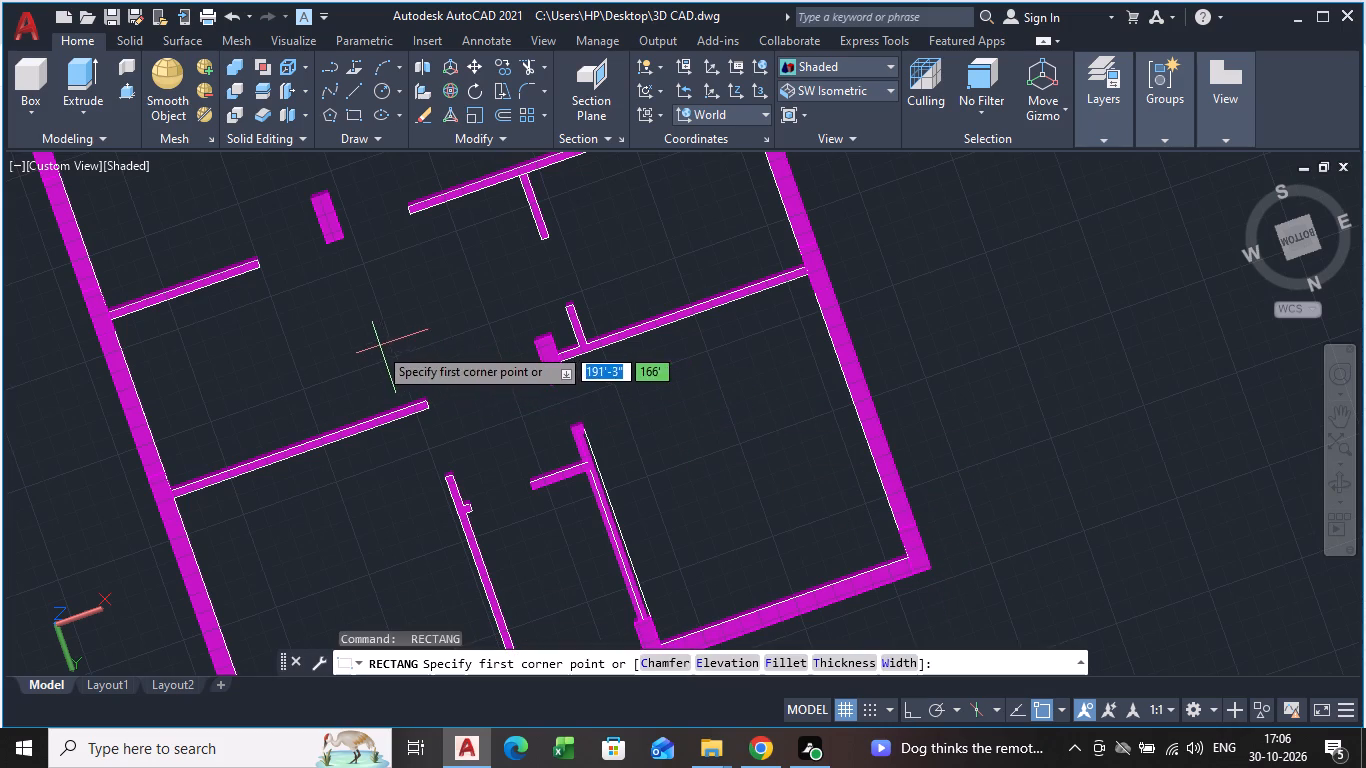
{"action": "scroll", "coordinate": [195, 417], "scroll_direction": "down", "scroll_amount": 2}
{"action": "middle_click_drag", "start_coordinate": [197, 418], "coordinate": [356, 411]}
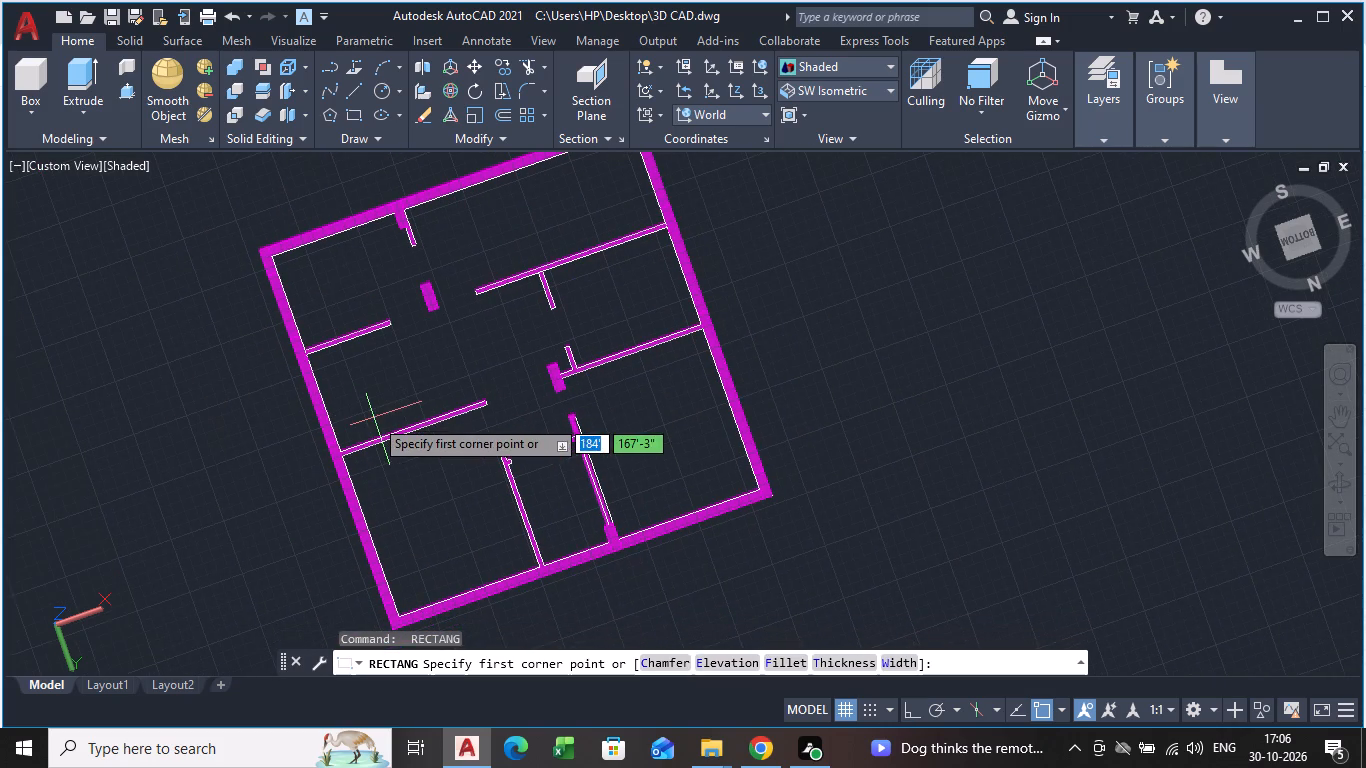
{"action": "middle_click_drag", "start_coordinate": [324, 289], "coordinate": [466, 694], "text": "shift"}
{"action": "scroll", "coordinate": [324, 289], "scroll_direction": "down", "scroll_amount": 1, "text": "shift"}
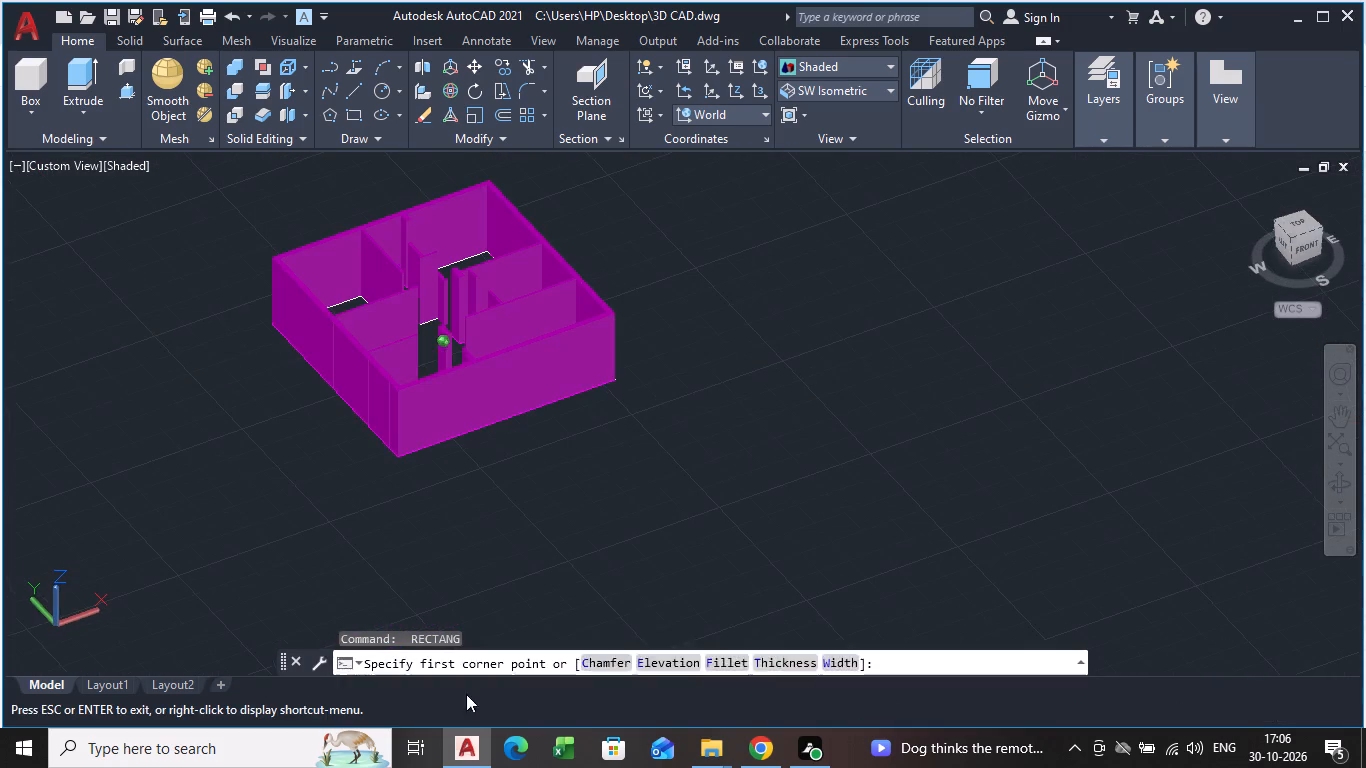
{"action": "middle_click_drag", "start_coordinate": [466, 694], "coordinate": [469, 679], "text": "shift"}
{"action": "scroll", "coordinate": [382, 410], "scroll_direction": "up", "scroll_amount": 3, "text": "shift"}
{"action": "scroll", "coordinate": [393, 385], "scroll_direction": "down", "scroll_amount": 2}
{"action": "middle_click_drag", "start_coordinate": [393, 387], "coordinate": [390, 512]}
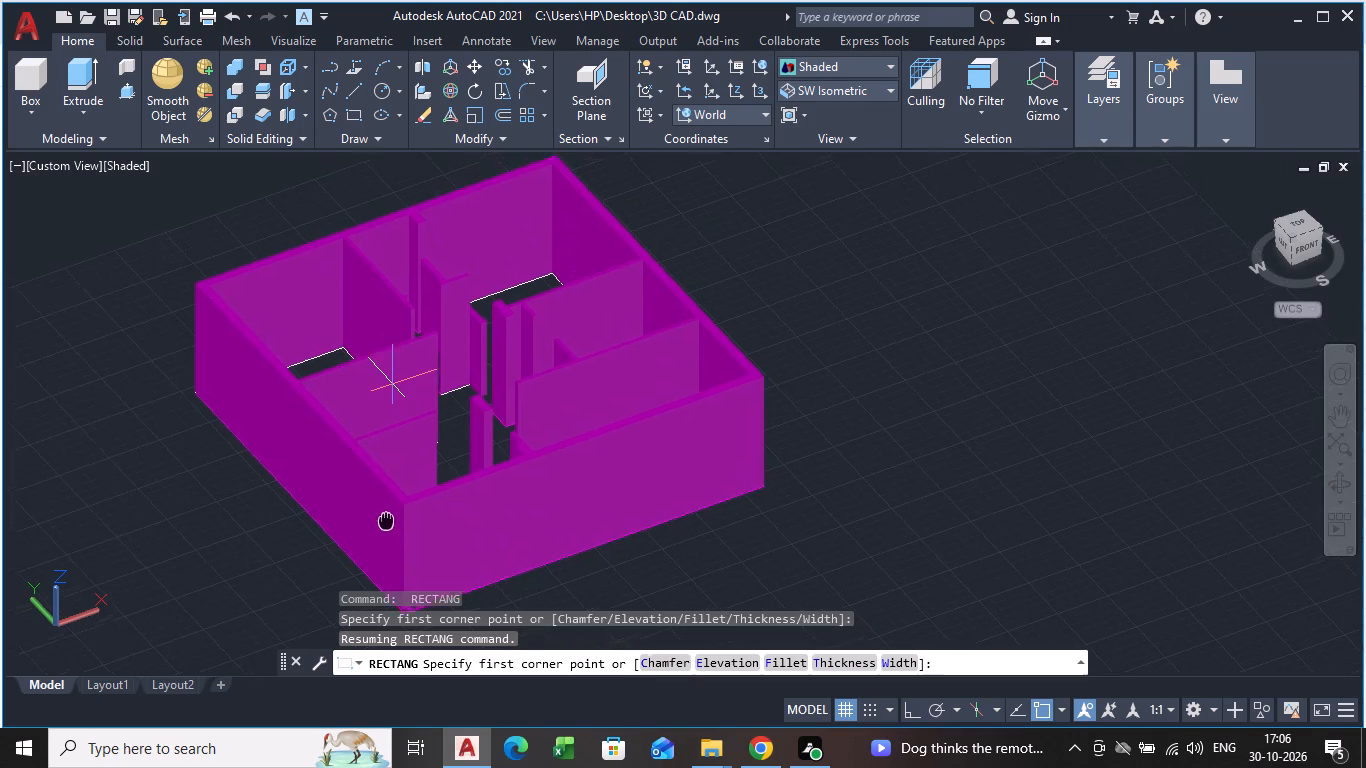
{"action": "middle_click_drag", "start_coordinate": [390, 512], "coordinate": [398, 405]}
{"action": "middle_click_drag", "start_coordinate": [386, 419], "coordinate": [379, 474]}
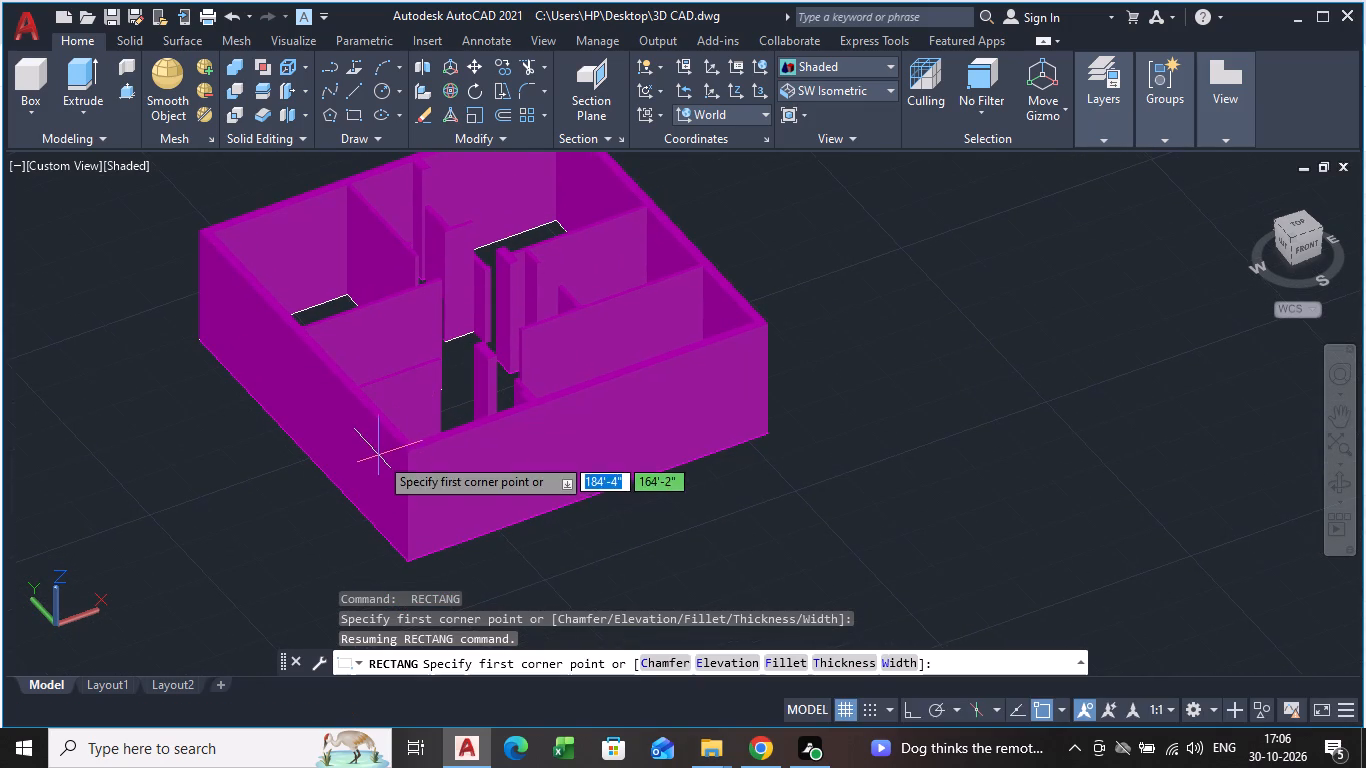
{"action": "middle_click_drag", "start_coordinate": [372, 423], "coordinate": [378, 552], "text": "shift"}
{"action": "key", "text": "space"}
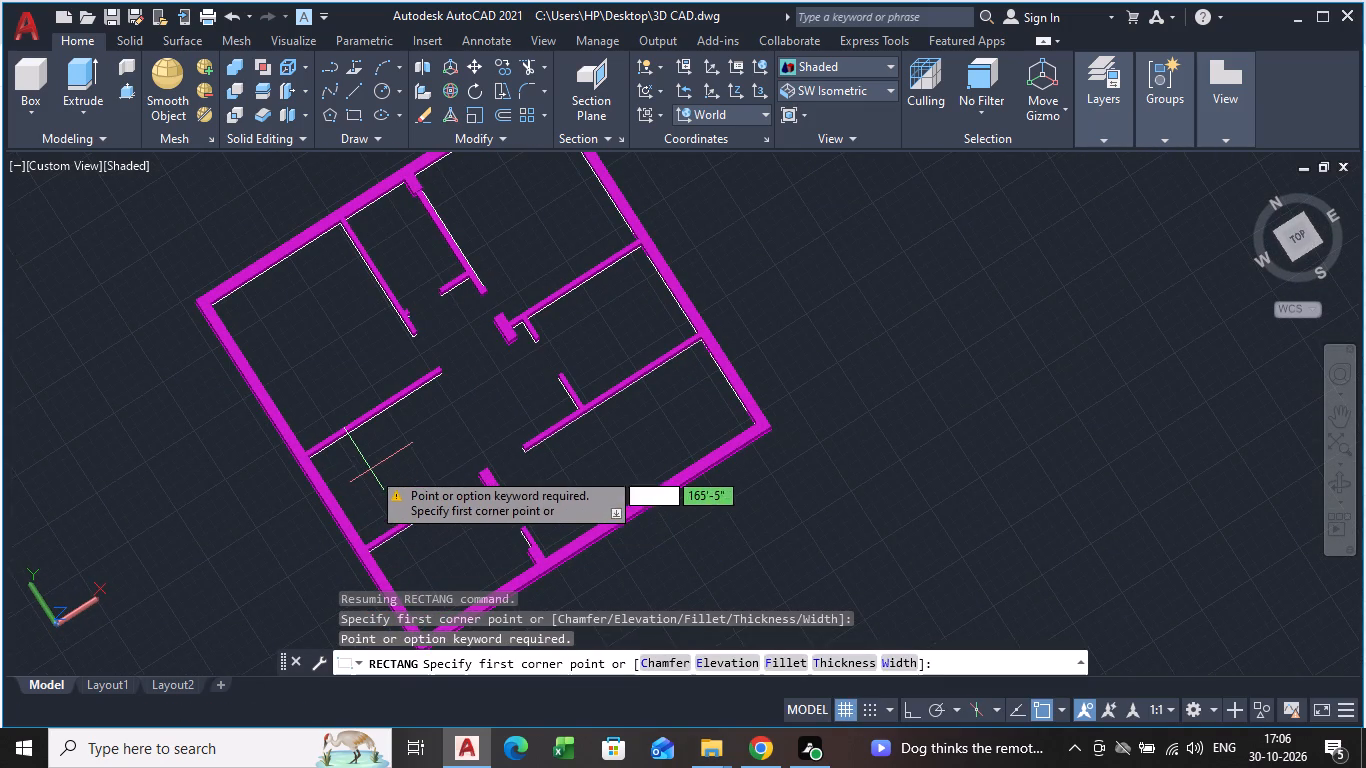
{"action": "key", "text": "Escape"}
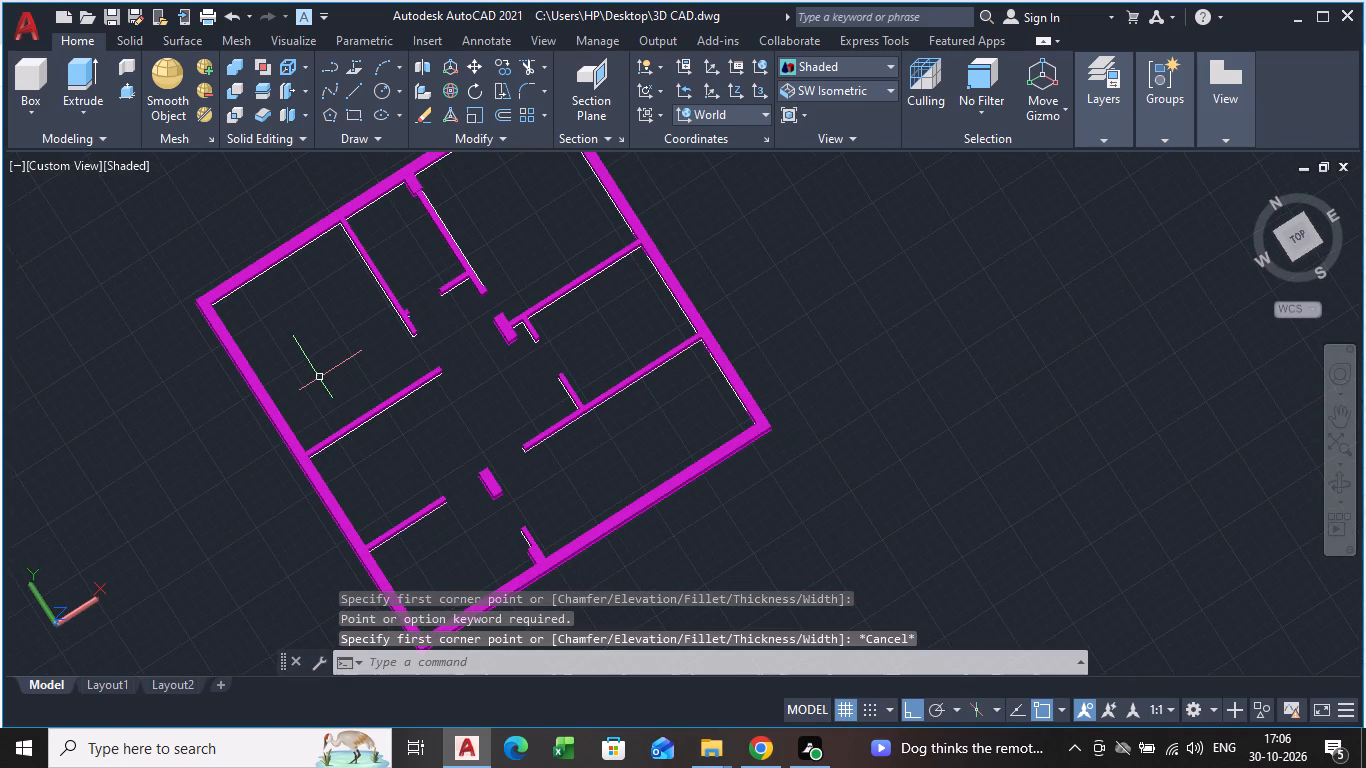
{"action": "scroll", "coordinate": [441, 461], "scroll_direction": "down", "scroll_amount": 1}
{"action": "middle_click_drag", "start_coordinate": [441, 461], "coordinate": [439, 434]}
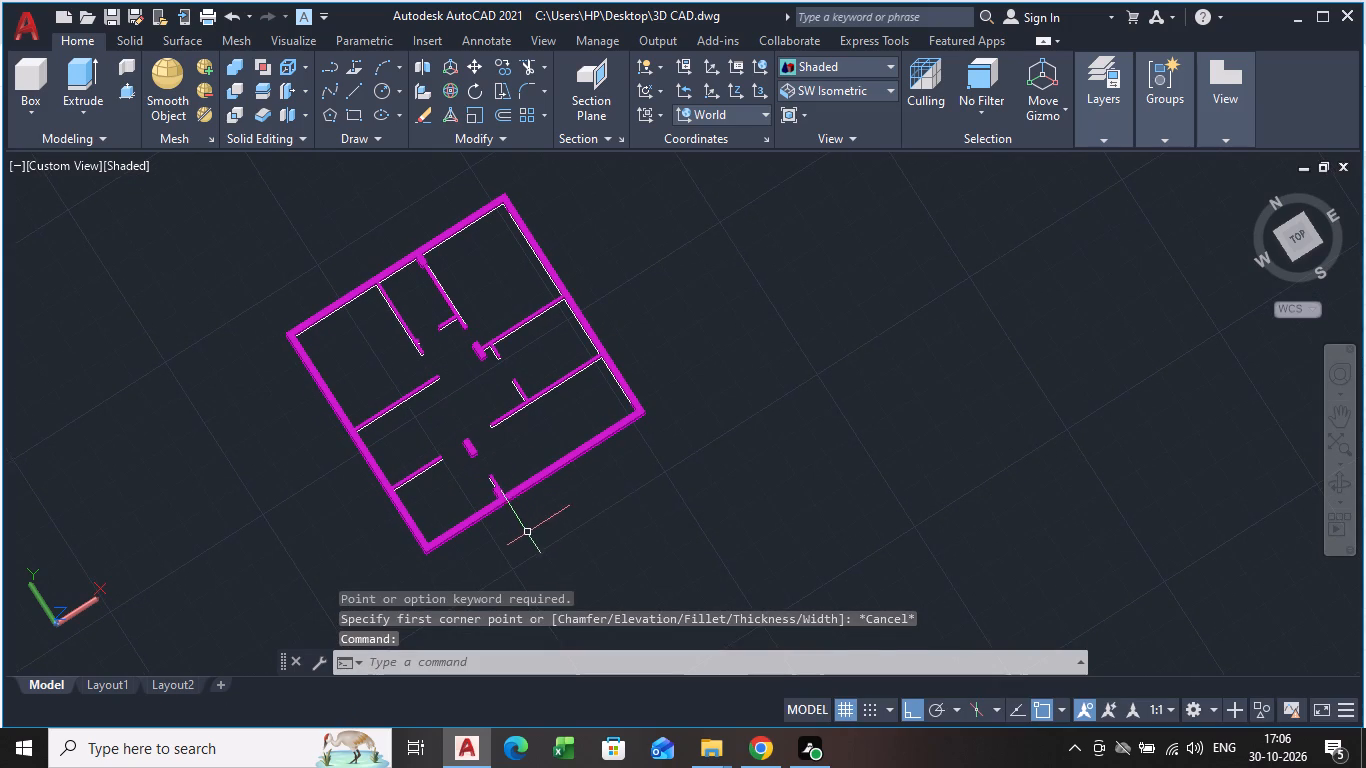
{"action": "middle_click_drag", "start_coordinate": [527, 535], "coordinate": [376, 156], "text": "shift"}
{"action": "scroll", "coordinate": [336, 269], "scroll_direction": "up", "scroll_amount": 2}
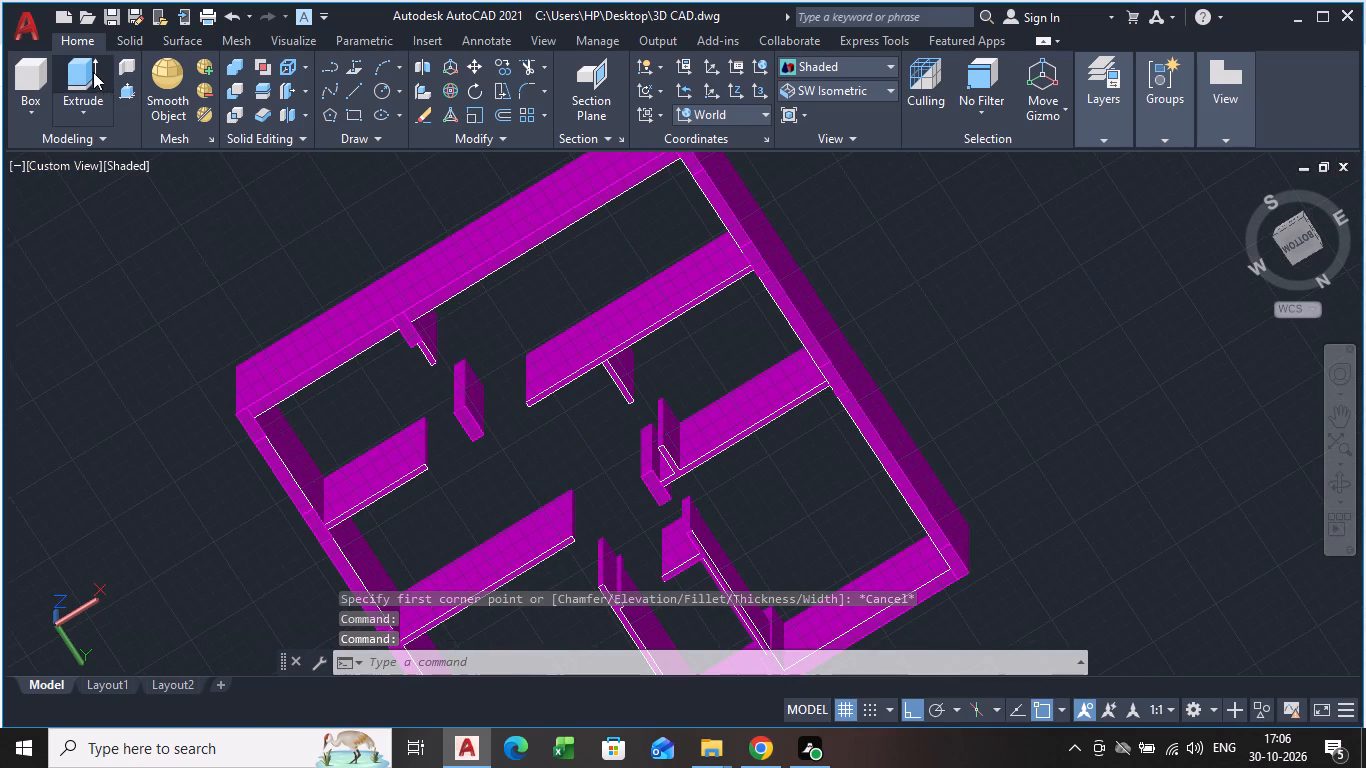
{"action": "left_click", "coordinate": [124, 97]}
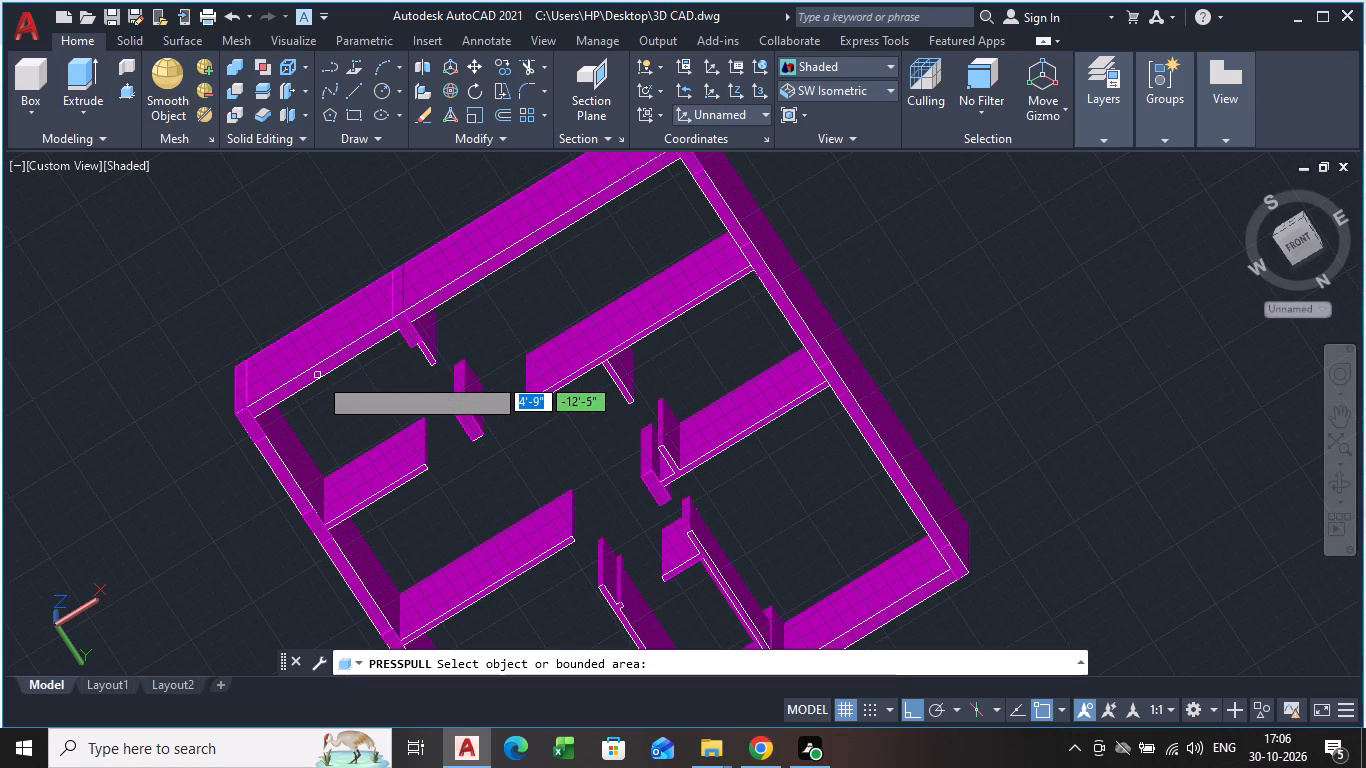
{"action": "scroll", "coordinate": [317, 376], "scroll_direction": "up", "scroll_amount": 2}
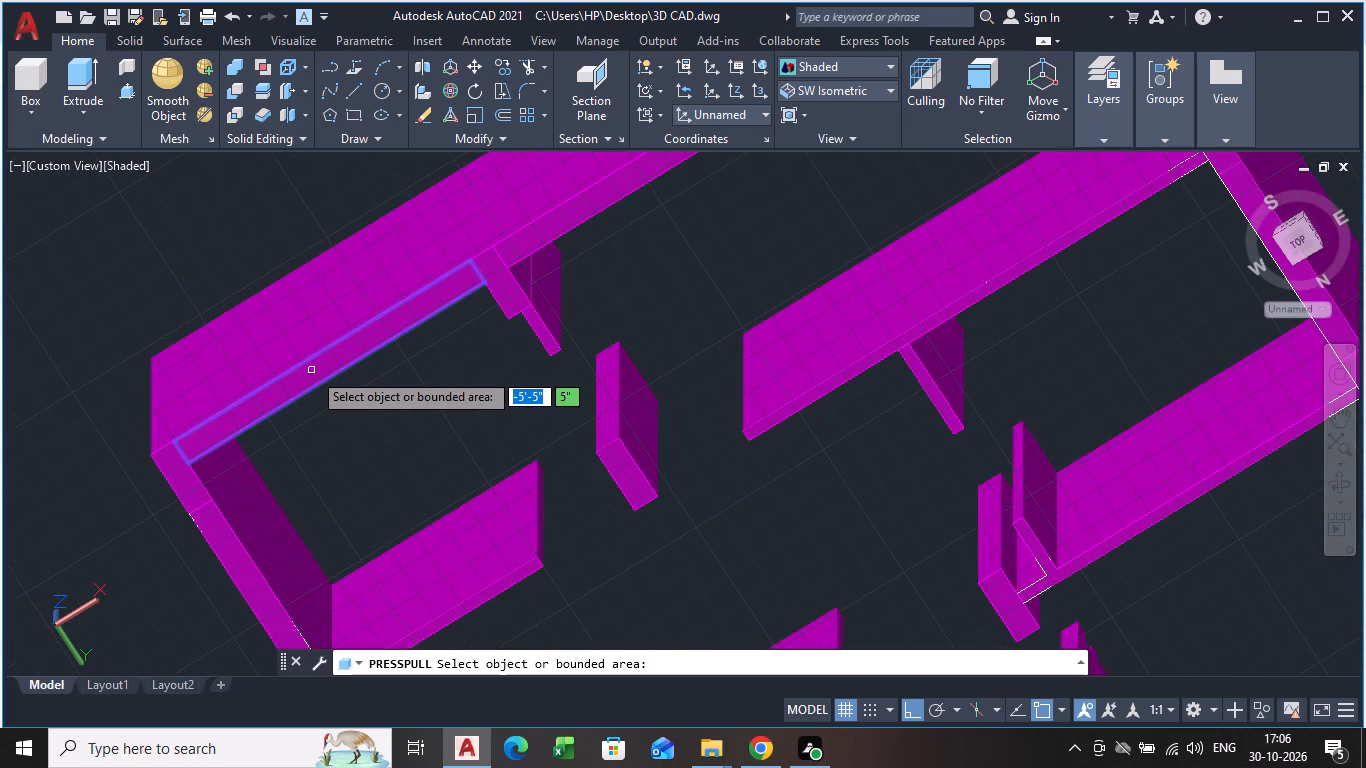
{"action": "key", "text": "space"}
Draw a Box covering the whole building footprint from underneath, from the southwest outer corner to the northeast outer corner.
{"action": "scroll", "coordinate": [311, 385], "scroll_direction": "down", "scroll_amount": 3}
{"action": "middle_click_drag", "start_coordinate": [310, 387], "coordinate": [293, 294], "text": "shift"}
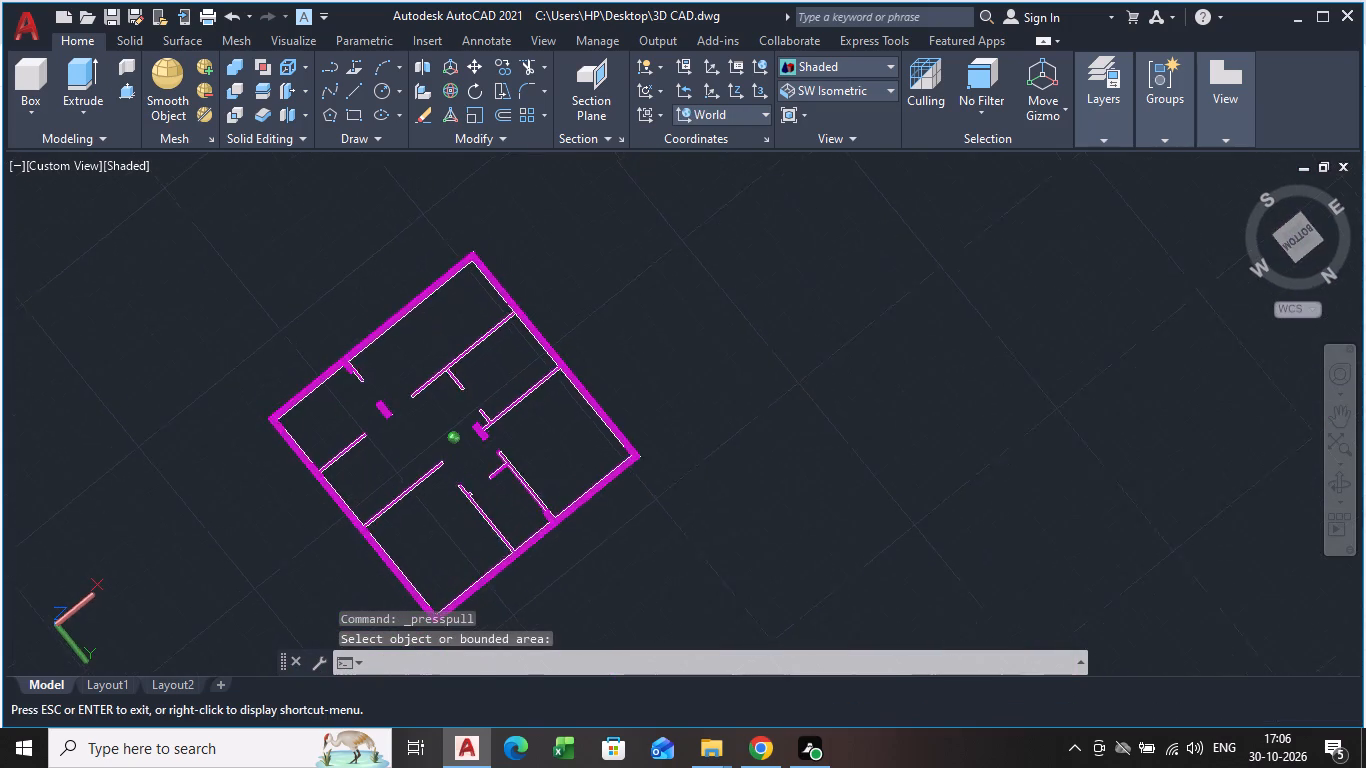
{"action": "middle_click_drag", "start_coordinate": [293, 294], "coordinate": [275, 280], "text": "shift"}
{"action": "scroll", "coordinate": [385, 479], "scroll_direction": "up", "scroll_amount": 2}
{"action": "scroll", "coordinate": [376, 479], "scroll_direction": "down", "scroll_amount": 1}
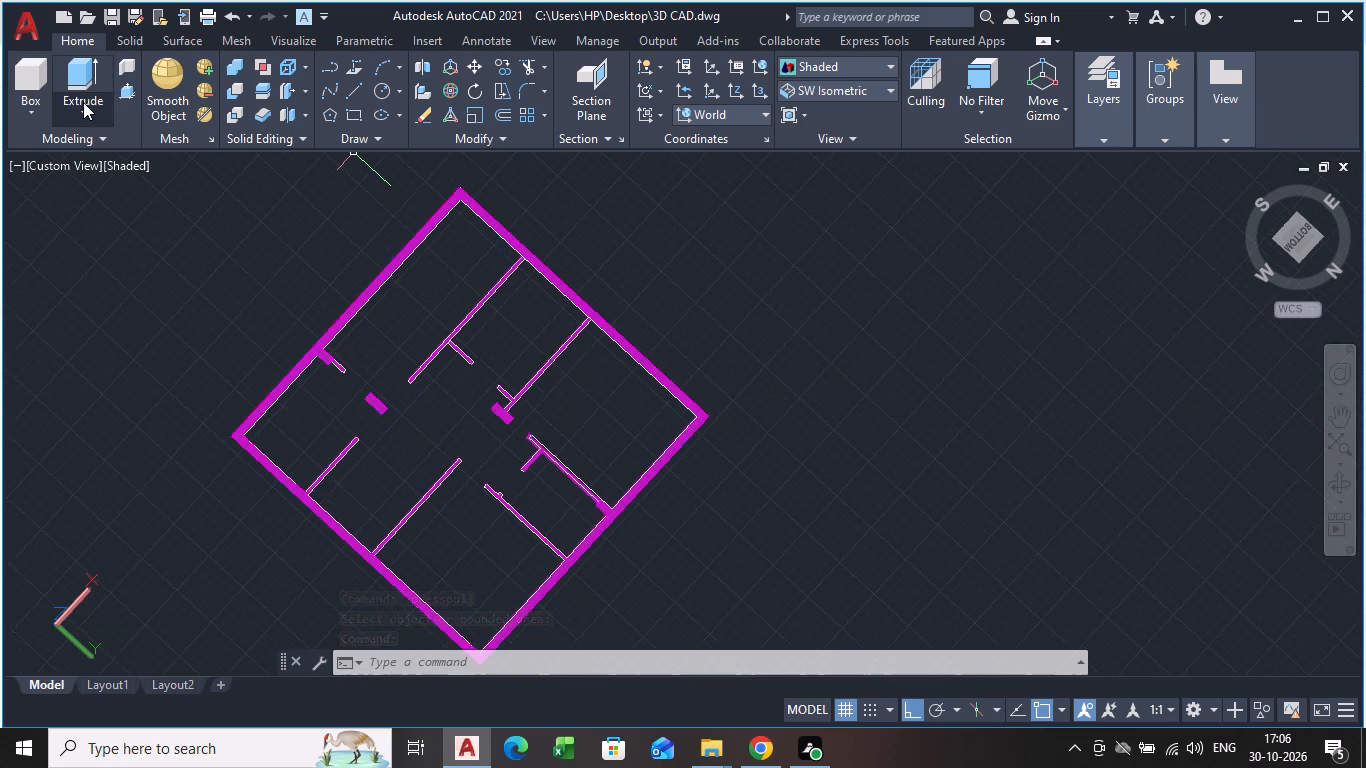
{"action": "left_click", "coordinate": [37, 82]}
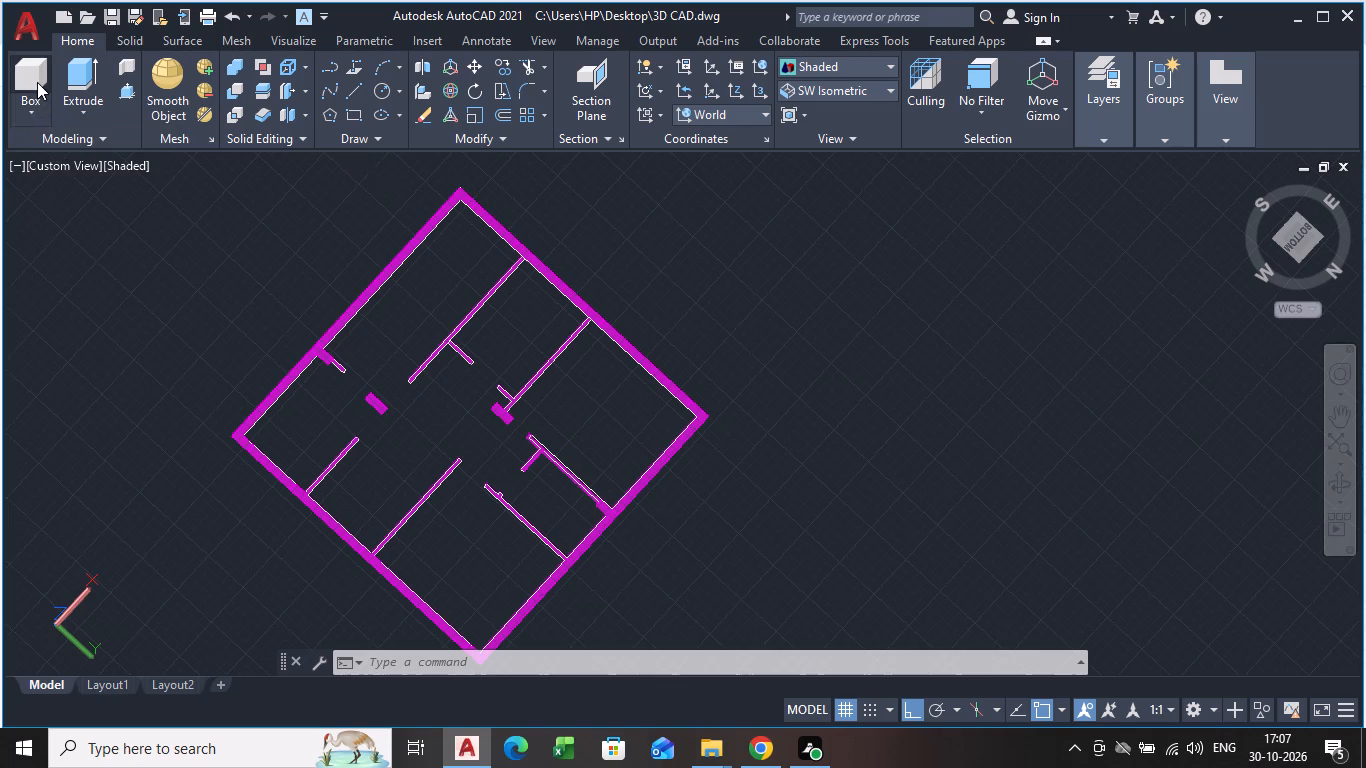
{"action": "left_click_drag", "start_coordinate": [230, 433], "coordinate": [238, 422]}
{"action": "left_click", "coordinate": [710, 417]}
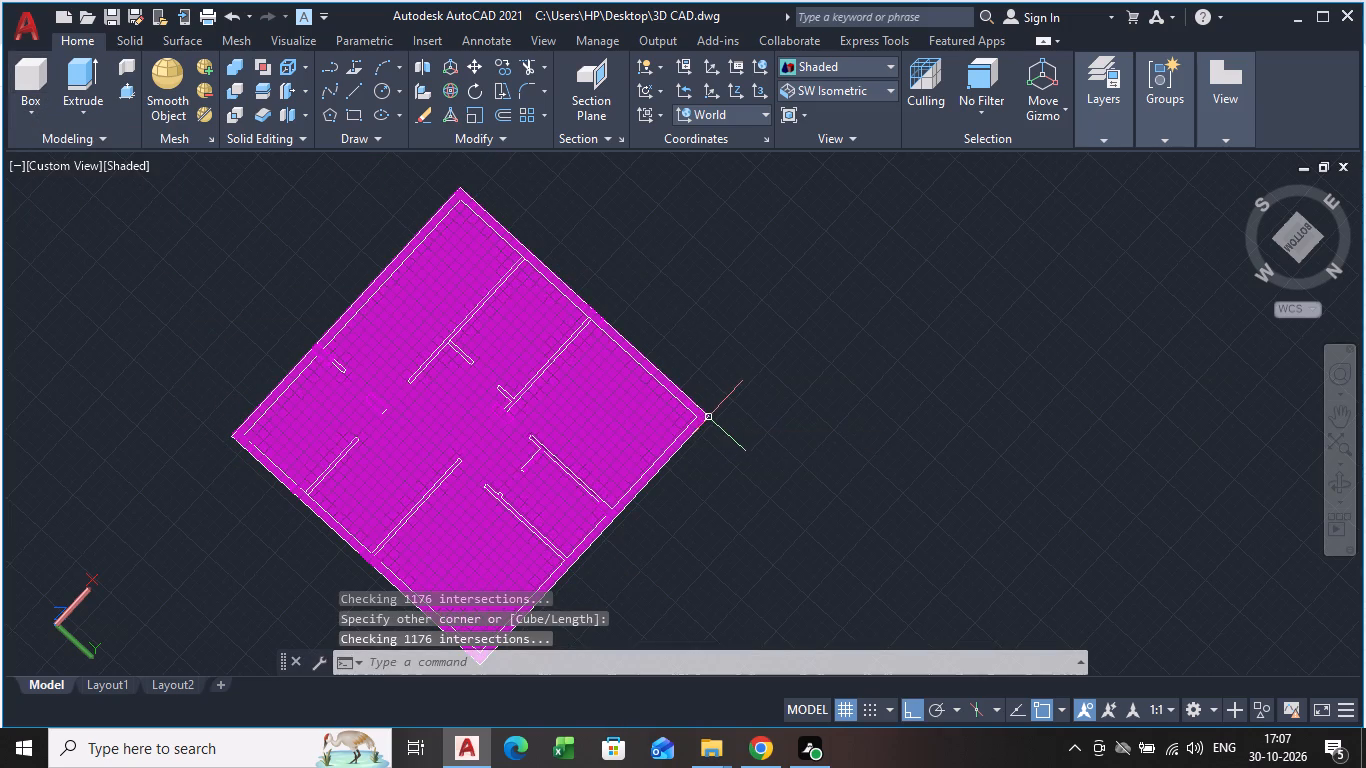
Draw a second, small box on top of the building block, accepting the default height of -5'-0".
{"action": "key", "text": "space"}
{"action": "scroll", "coordinate": [338, 375], "scroll_direction": "down", "scroll_amount": 2}
{"action": "middle_click_drag", "start_coordinate": [337, 379], "coordinate": [403, 321]}
{"action": "scroll", "coordinate": [404, 318], "scroll_direction": "down", "scroll_amount": 1, "text": "shift"}
{"action": "middle_click_drag", "start_coordinate": [404, 318], "coordinate": [593, 686], "text": "shift"}
{"action": "scroll", "coordinate": [420, 332], "scroll_direction": "up", "scroll_amount": 3}
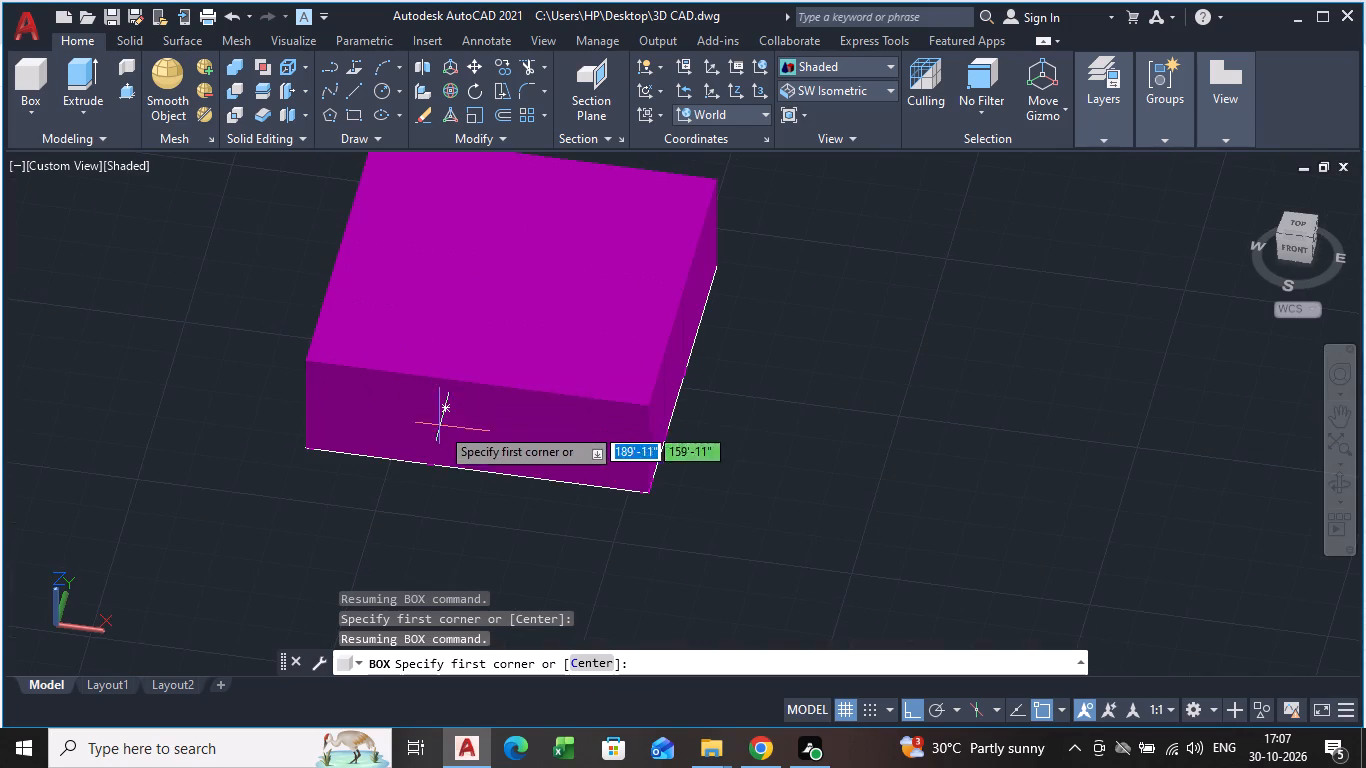
{"action": "middle_click_drag", "start_coordinate": [445, 458], "coordinate": [445, 470], "text": "shift"}
{"action": "key", "text": "space"}
{"action": "left_click", "coordinate": [469, 332]}
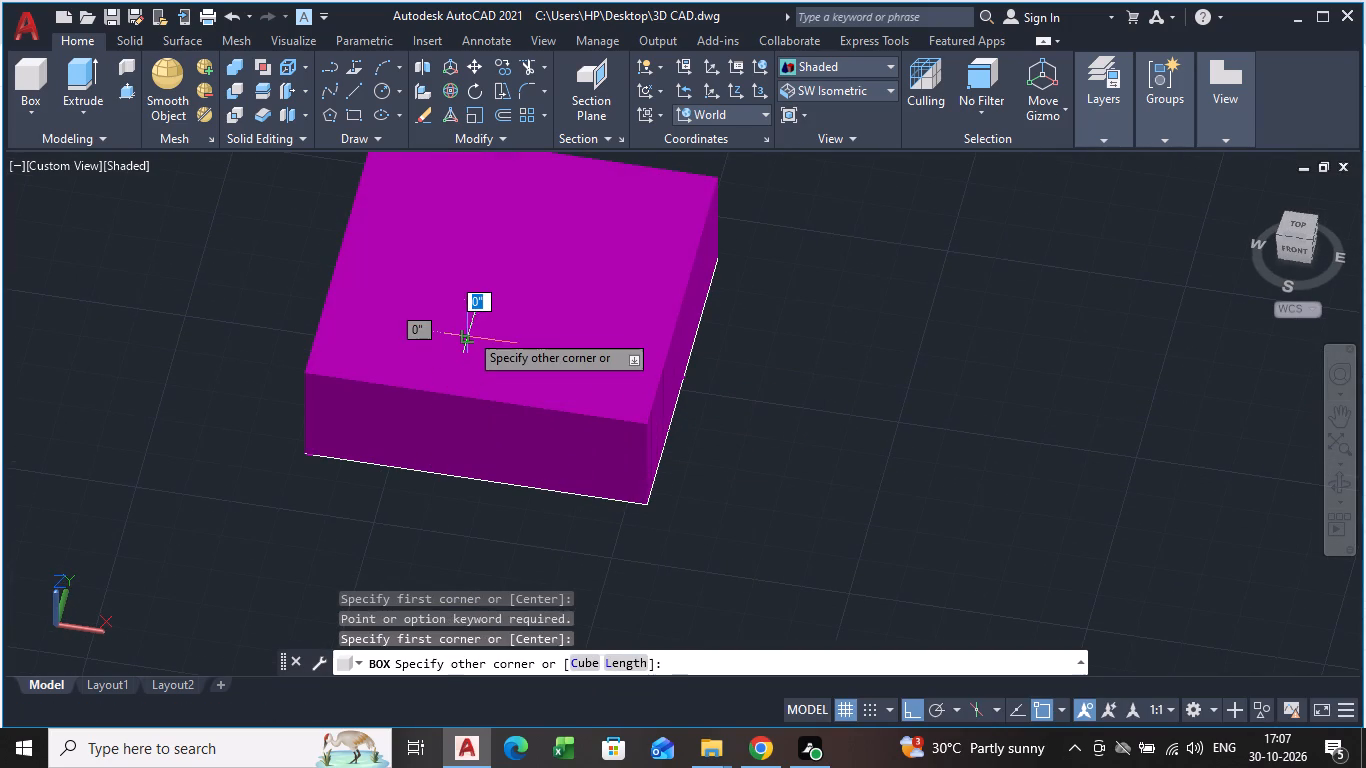
{"action": "key", "text": "space"}
{"action": "left_click", "coordinate": [469, 366]}
{"action": "key", "text": "space"}
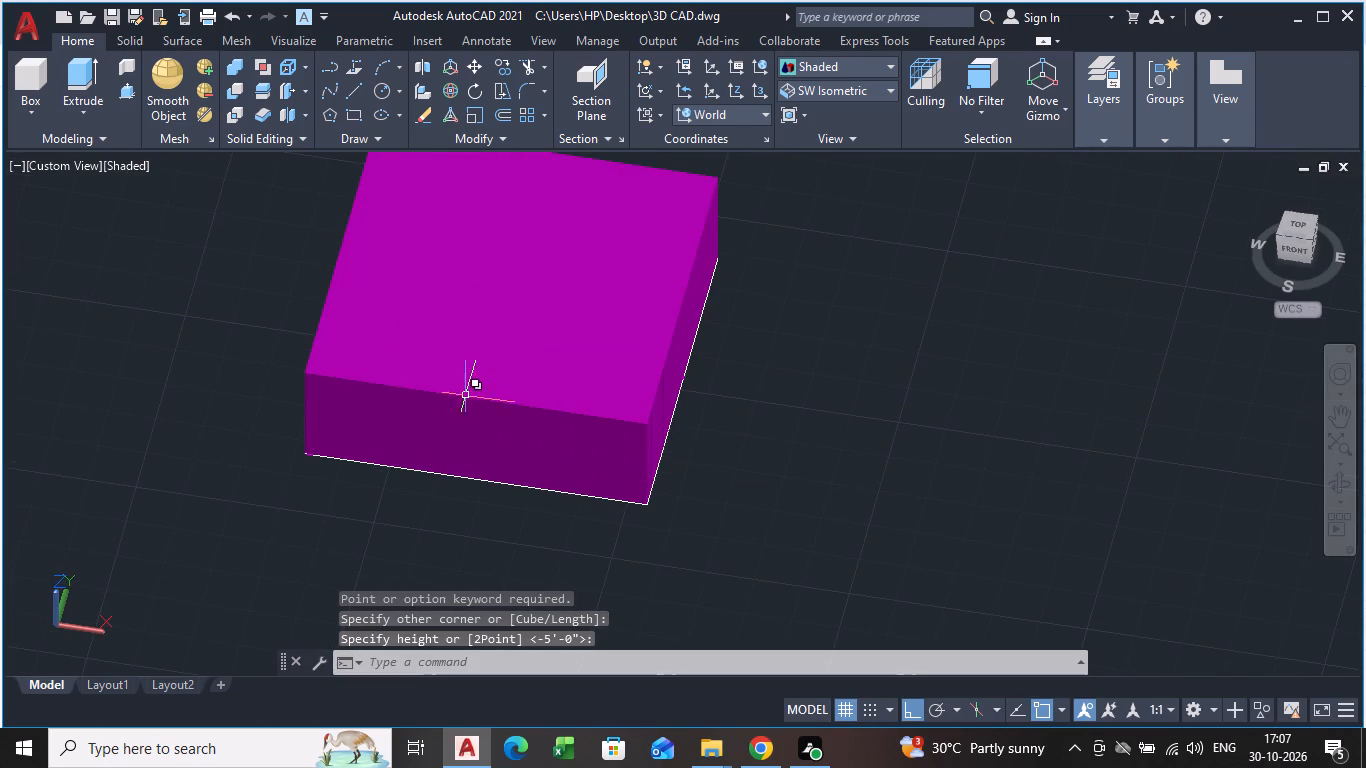
Undo the boxes drawn over the building footprint so only the raised walls and columns remain.
{"action": "key", "text": "Escape"}
{"action": "key", "text": "space"}
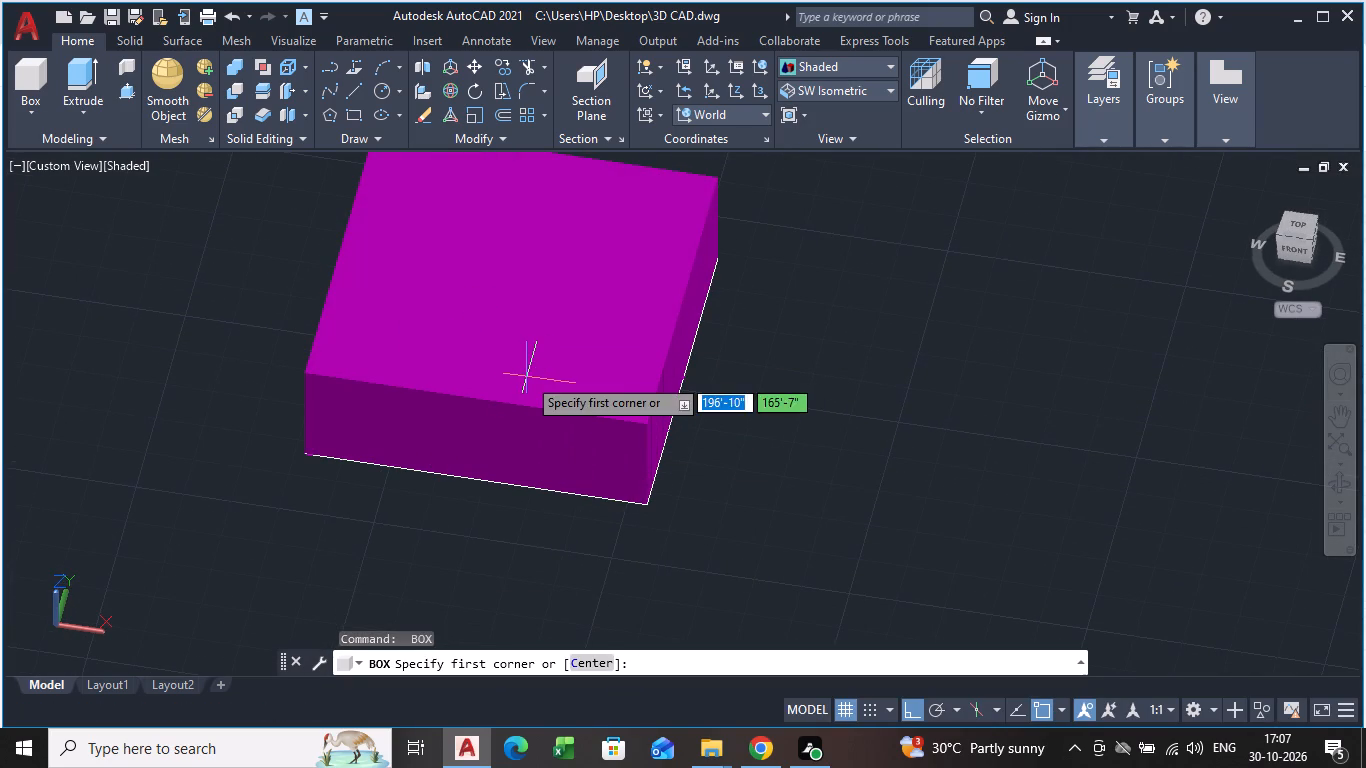
{"action": "key", "text": "ctrl+z"}
{"action": "key", "text": "ctrl+z"}
{"action": "key", "text": "ctrl+z"}
{"action": "key", "text": "ctrl+z"}
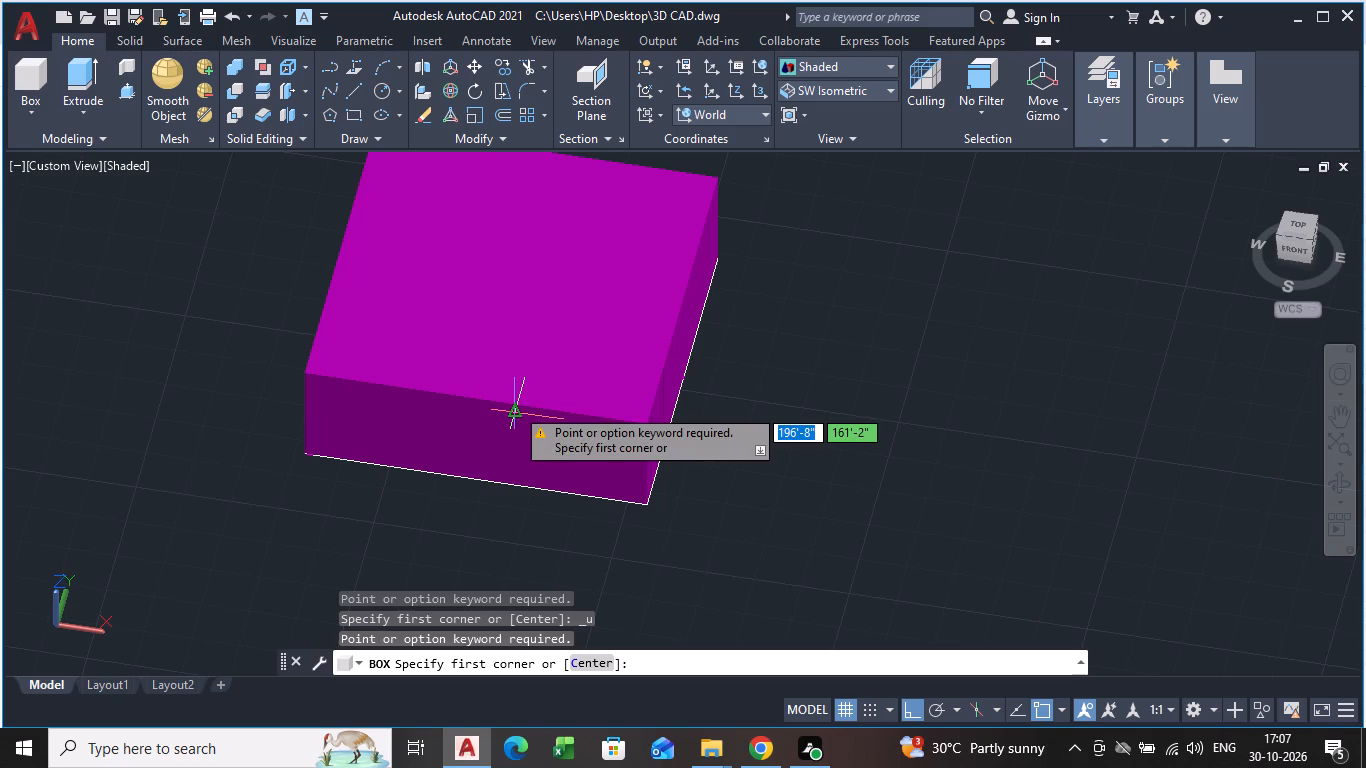
{"action": "key", "text": "Escape"}
{"action": "key", "text": "ctrl+z"}
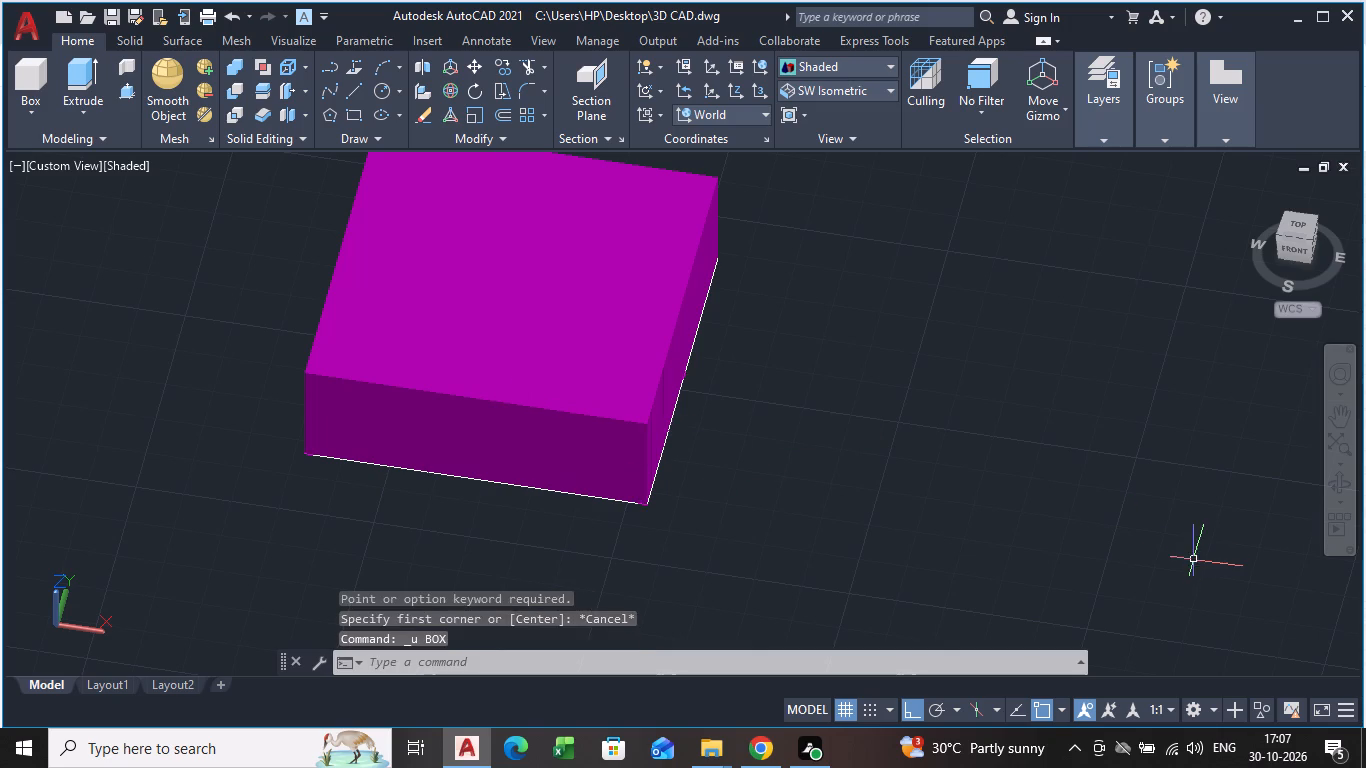
{"action": "key", "text": "ctrl+z"}
{"action": "key", "text": "ctrl+z"}
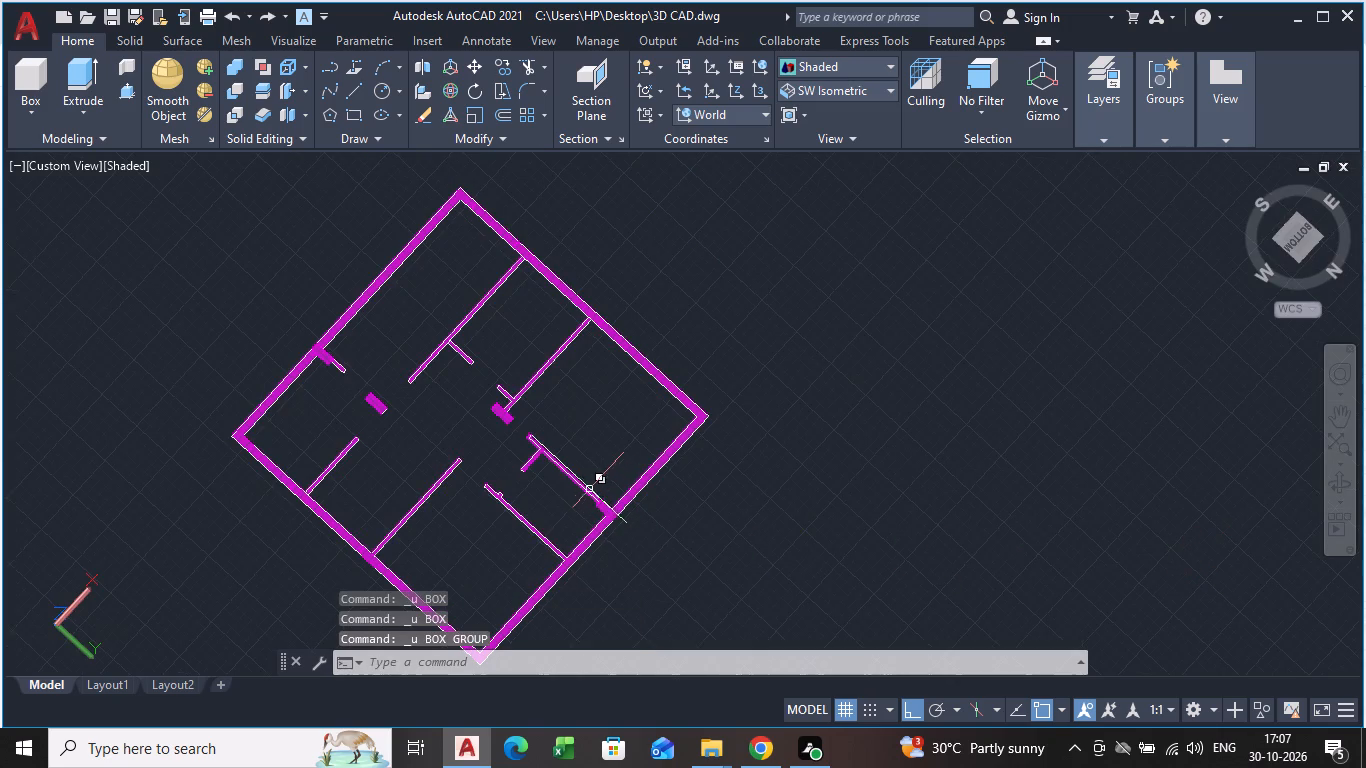
{"action": "key", "text": "space"}
Examine the raised walls and columns from the side and from above.
{"action": "scroll", "coordinate": [466, 329], "scroll_direction": "down", "scroll_amount": 2, "text": "shift"}
{"action": "middle_click_drag", "start_coordinate": [466, 329], "coordinate": [585, 767], "text": "shift"}
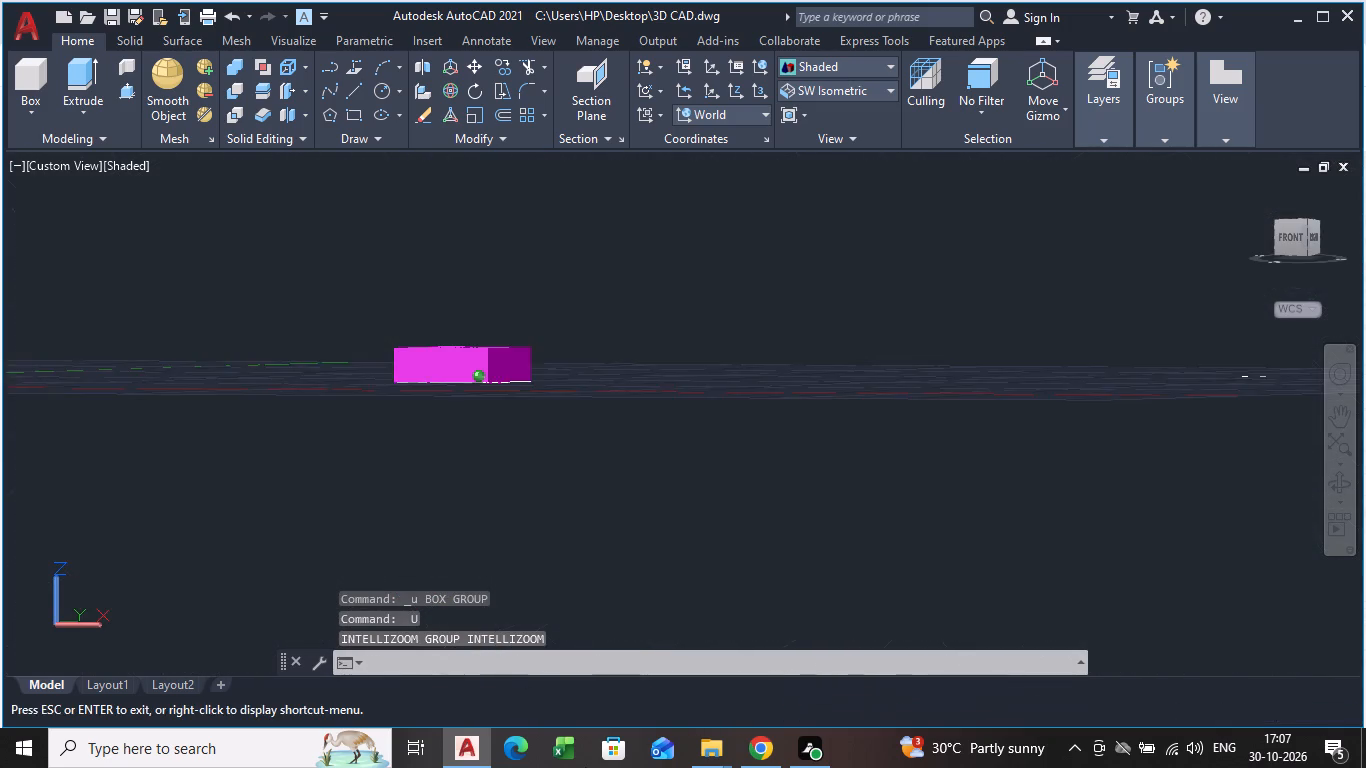
{"action": "middle_click_drag", "start_coordinate": [585, 767], "coordinate": [684, 748], "text": "shift"}
{"action": "scroll", "coordinate": [469, 330], "scroll_direction": "up", "scroll_amount": 2}
{"action": "middle_click_drag", "start_coordinate": [461, 388], "coordinate": [533, 422]}
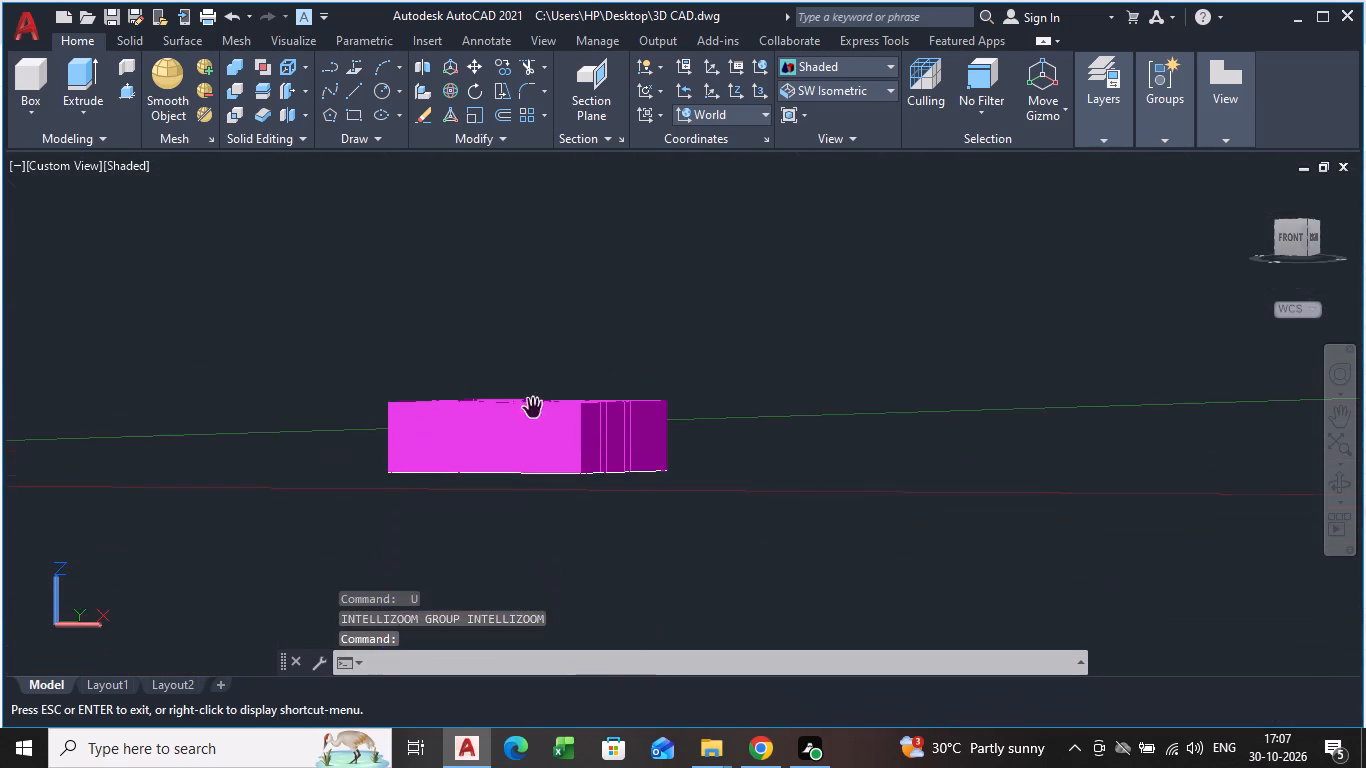
{"action": "middle_click_drag", "start_coordinate": [534, 381], "coordinate": [602, 615], "text": "shift"}
{"action": "scroll", "coordinate": [534, 395], "scroll_direction": "down", "scroll_amount": 1, "text": "shift"}
{"action": "scroll", "coordinate": [575, 473], "scroll_direction": "up", "scroll_amount": 3}
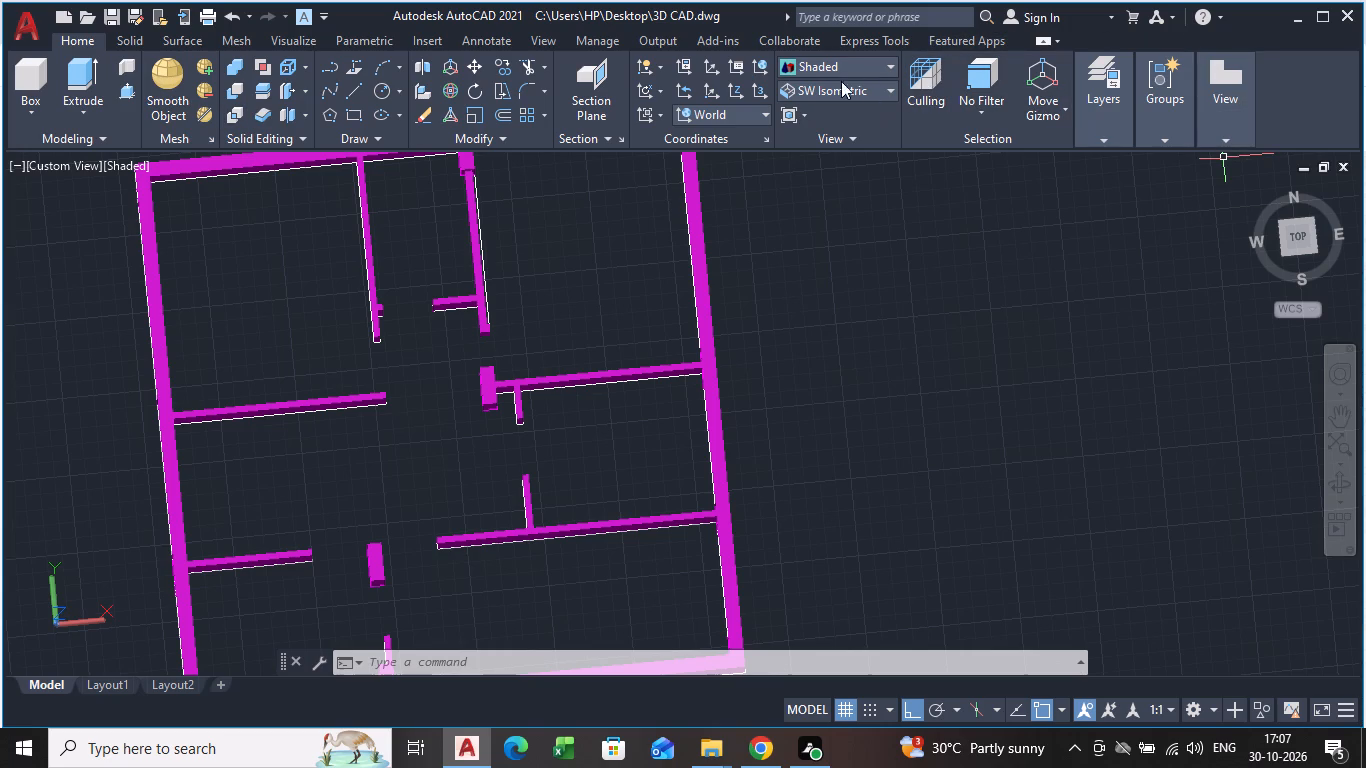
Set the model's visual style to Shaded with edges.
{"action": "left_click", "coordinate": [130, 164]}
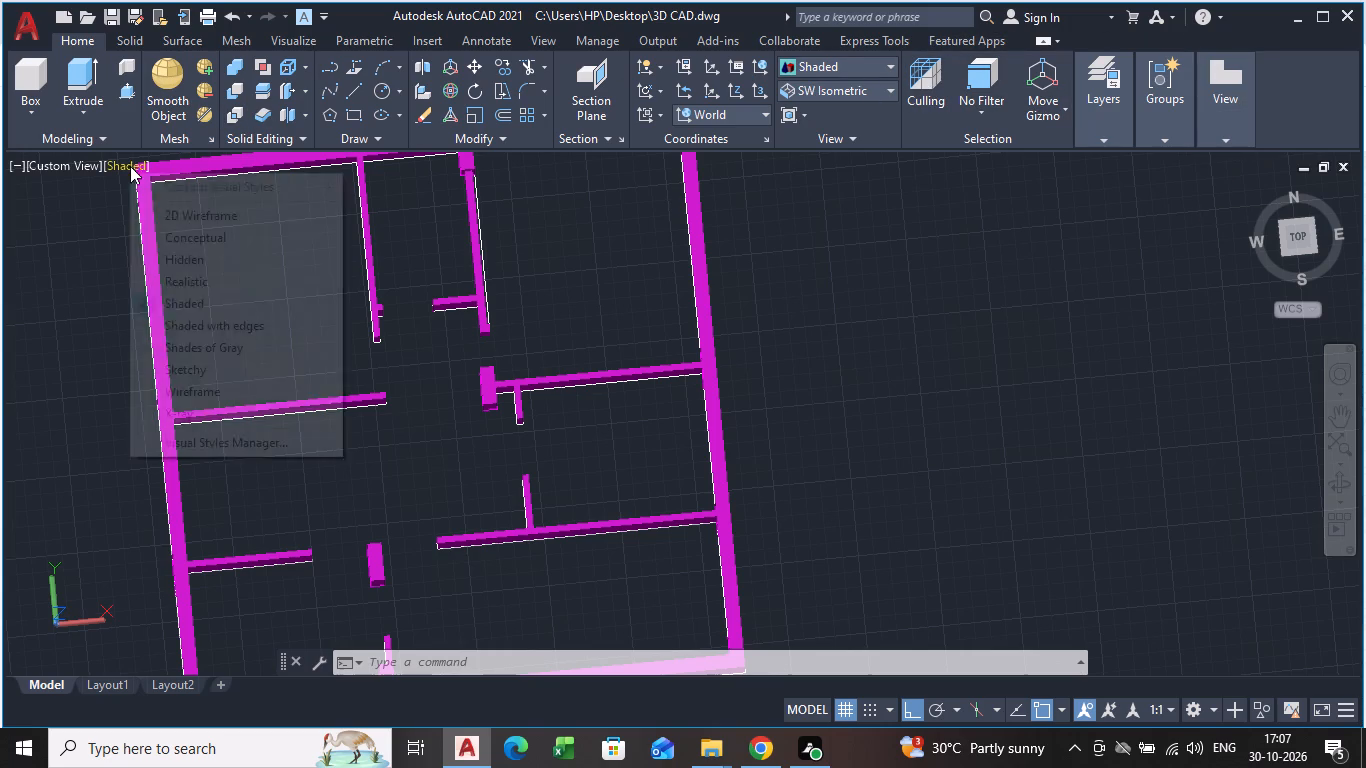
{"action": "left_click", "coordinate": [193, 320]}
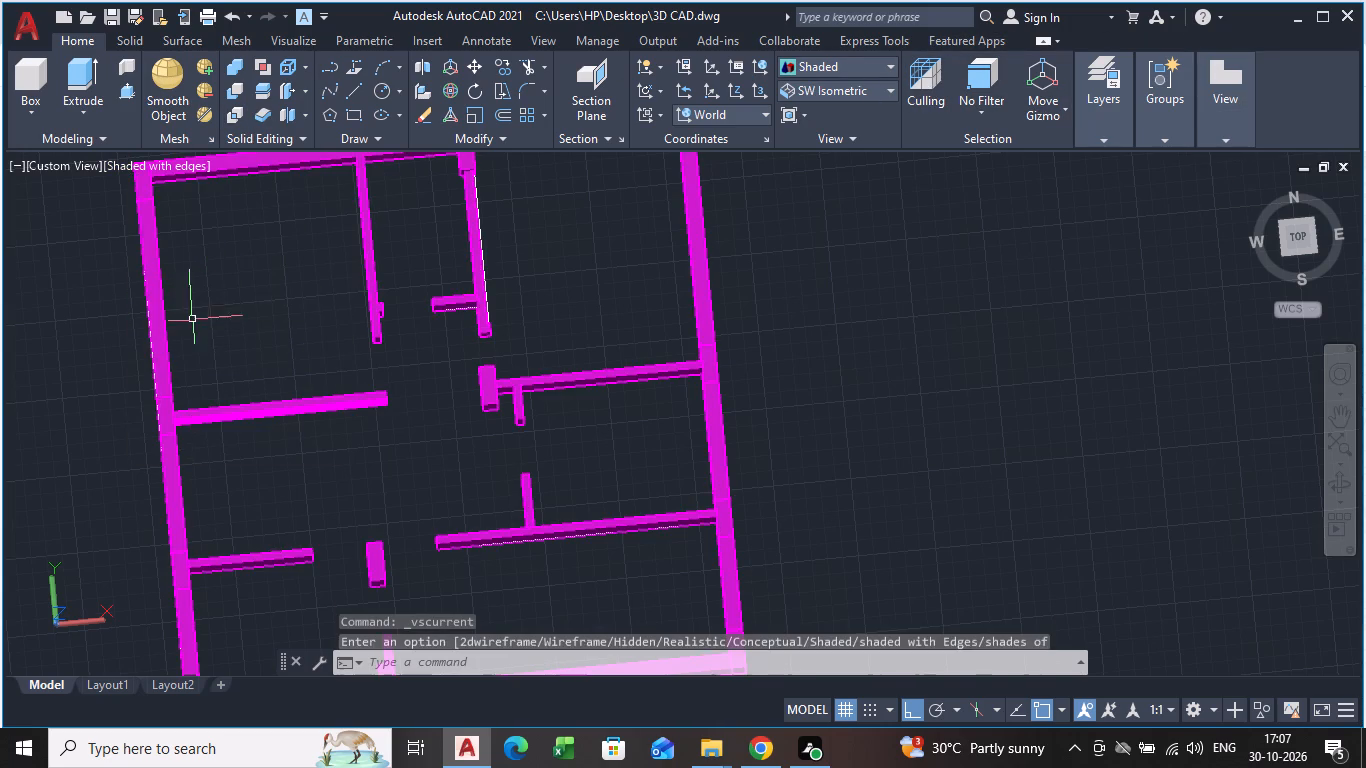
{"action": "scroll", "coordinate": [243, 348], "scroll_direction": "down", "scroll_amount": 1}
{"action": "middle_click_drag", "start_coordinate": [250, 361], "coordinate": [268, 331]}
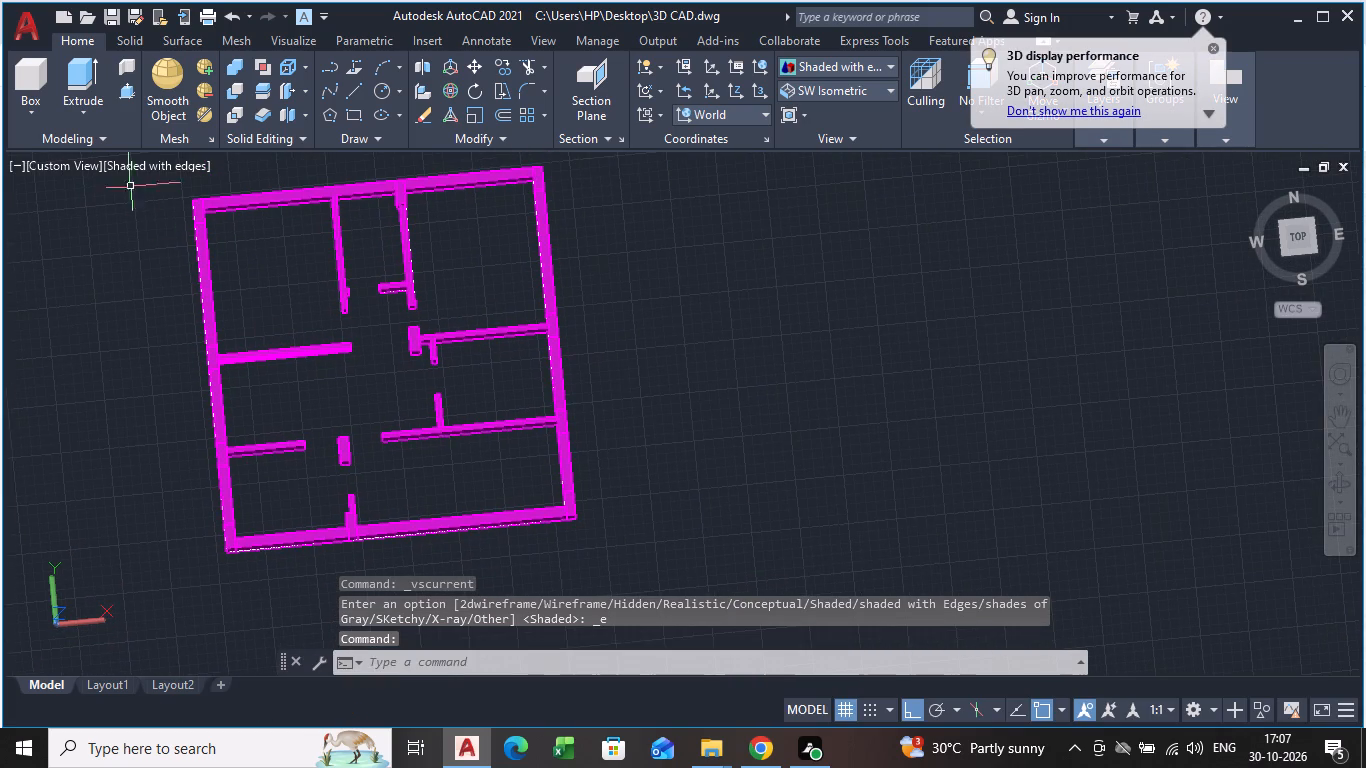
Set the model's visual style to Shades of Gray and view the building's outer walls from the side.
{"action": "left_click", "coordinate": [144, 167]}
{"action": "left_click", "coordinate": [208, 339]}
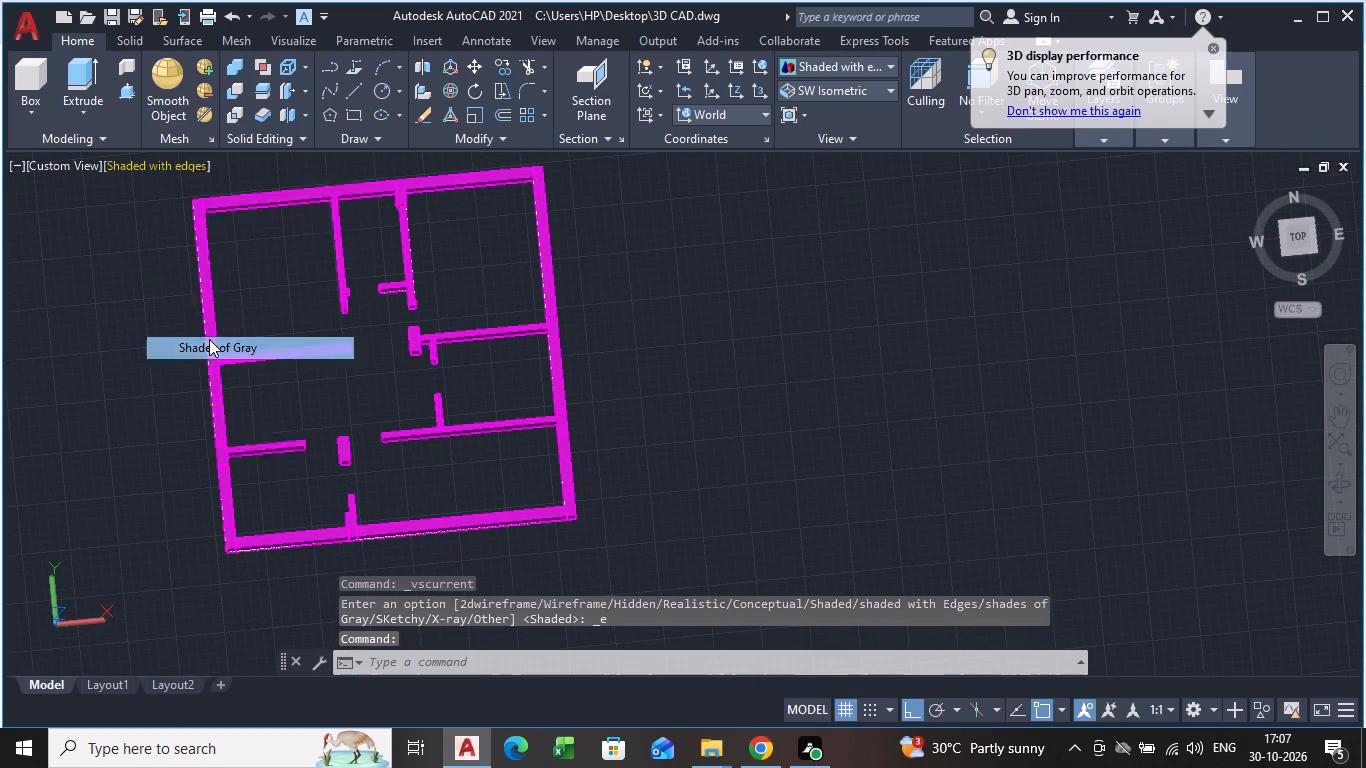
{"action": "scroll", "coordinate": [335, 456], "scroll_direction": "down", "scroll_amount": 1, "text": "shift"}
{"action": "middle_click_drag", "start_coordinate": [335, 456], "coordinate": [401, 260], "text": "shift"}
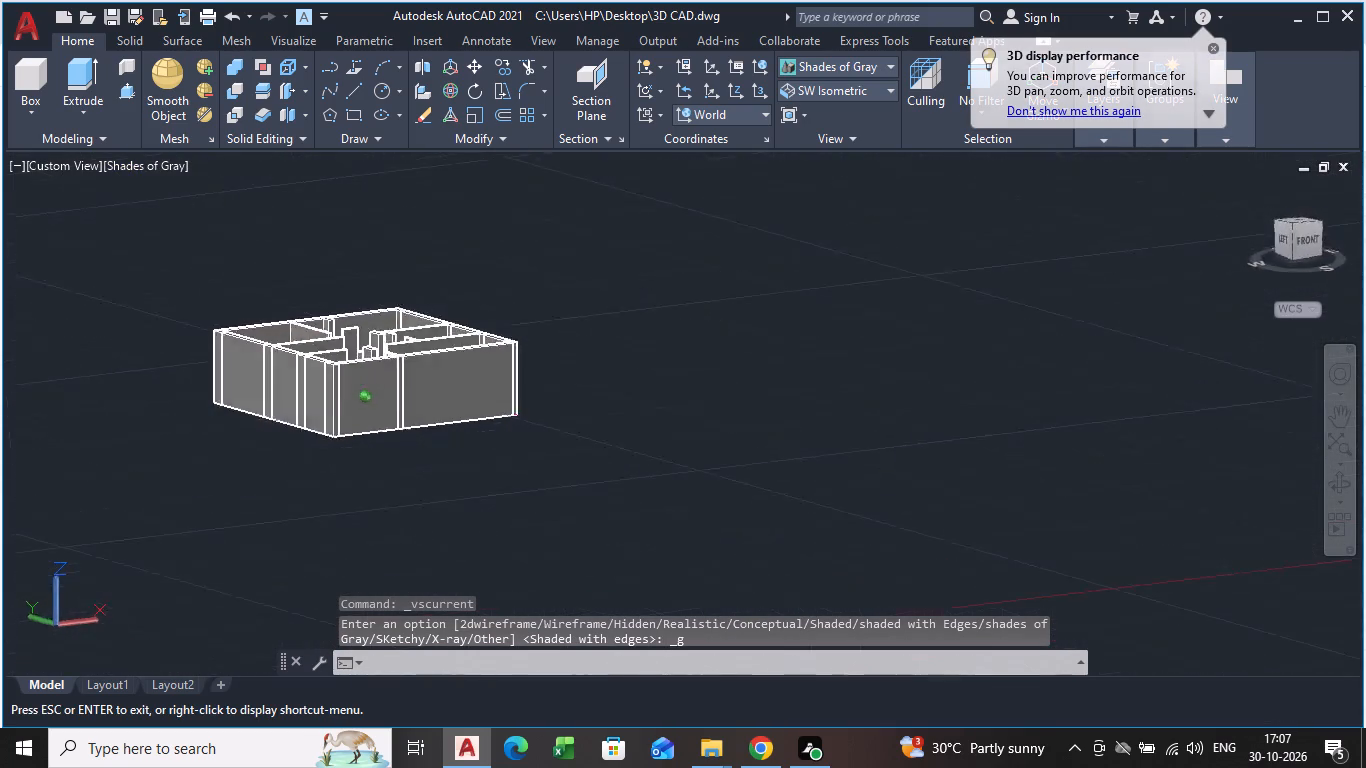
{"action": "middle_click_drag", "start_coordinate": [401, 260], "coordinate": [501, 267], "text": "shift"}
{"action": "scroll", "coordinate": [342, 361], "scroll_direction": "up", "scroll_amount": 3}
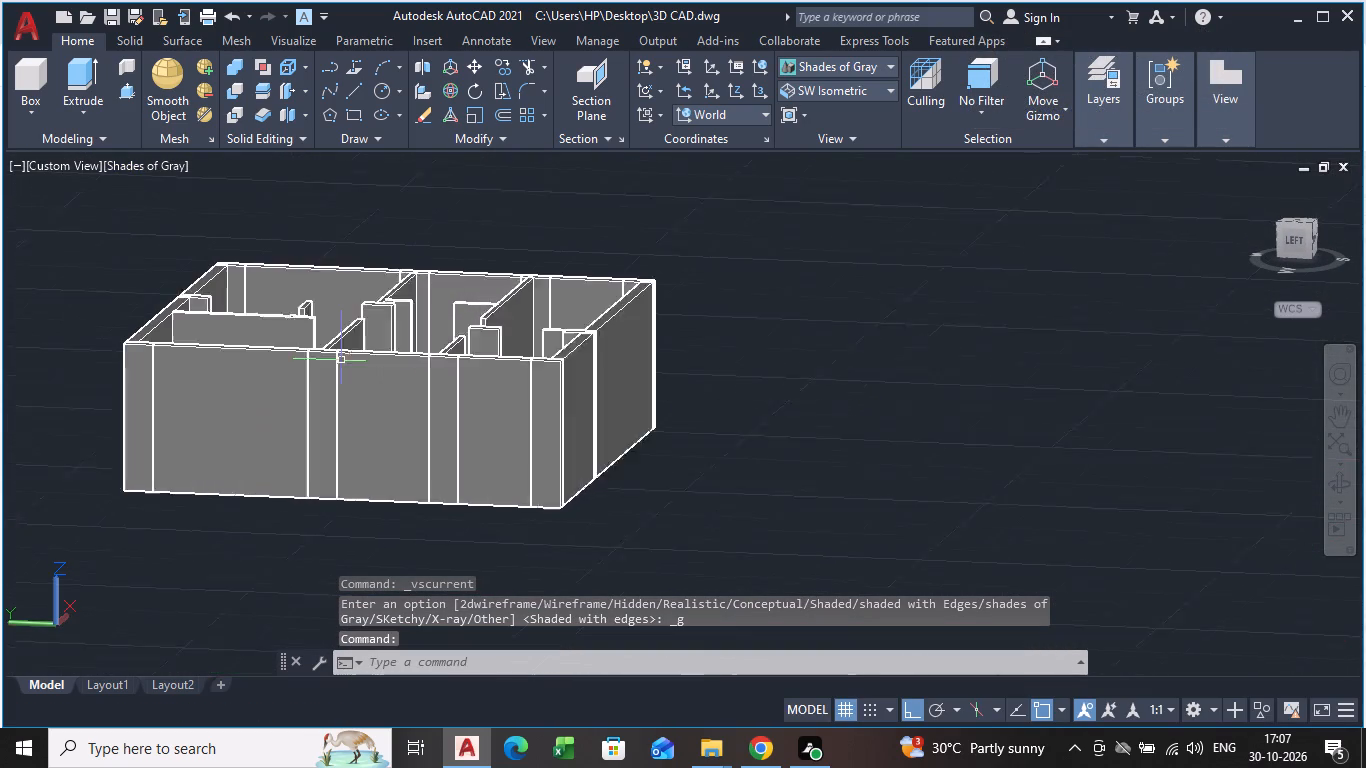
{"action": "scroll", "coordinate": [316, 427], "scroll_direction": "up", "scroll_amount": 2}
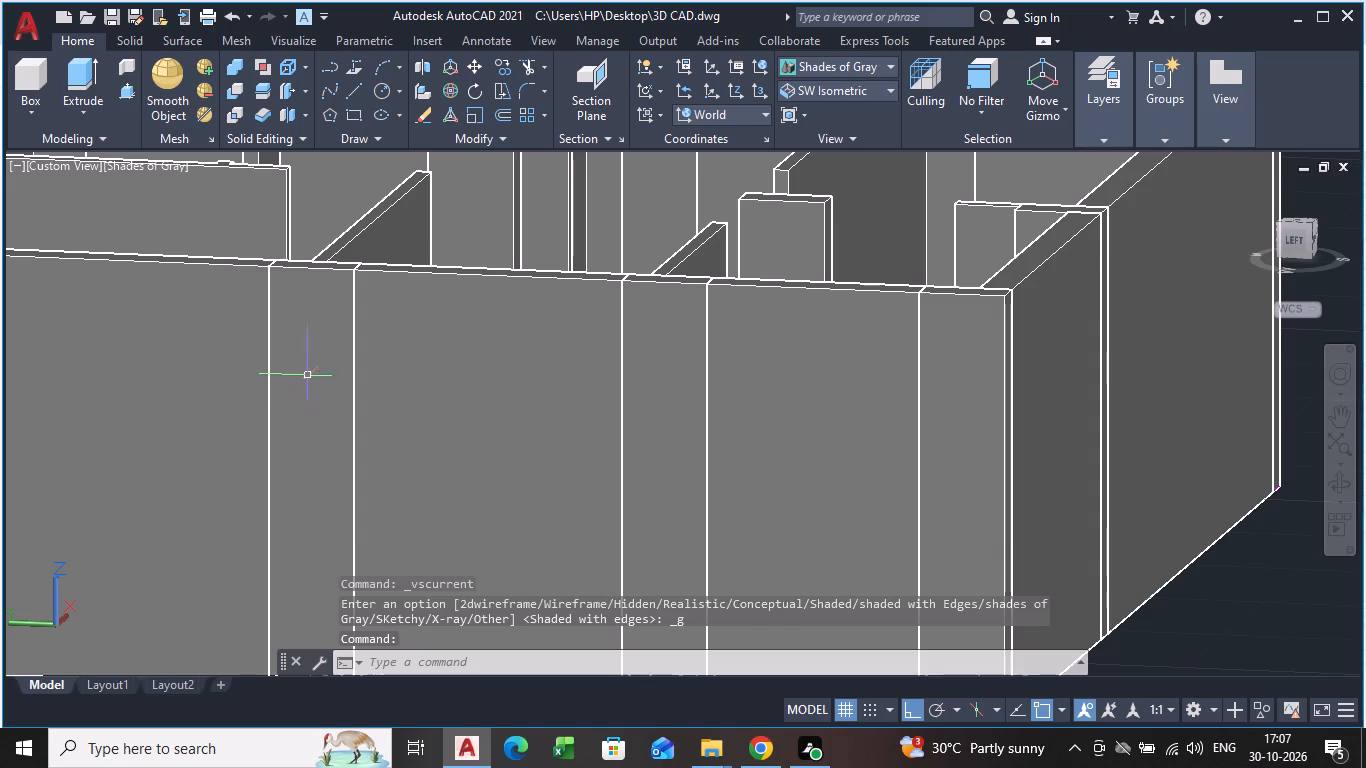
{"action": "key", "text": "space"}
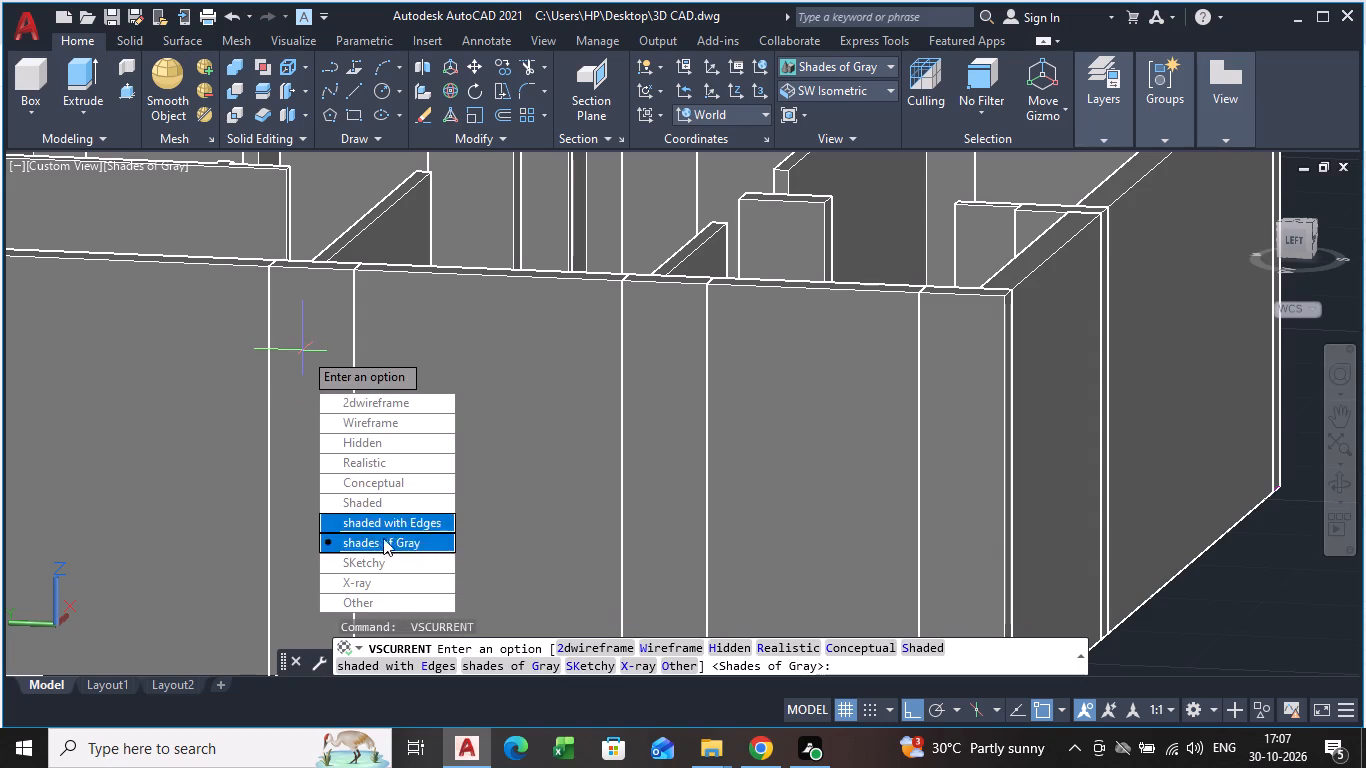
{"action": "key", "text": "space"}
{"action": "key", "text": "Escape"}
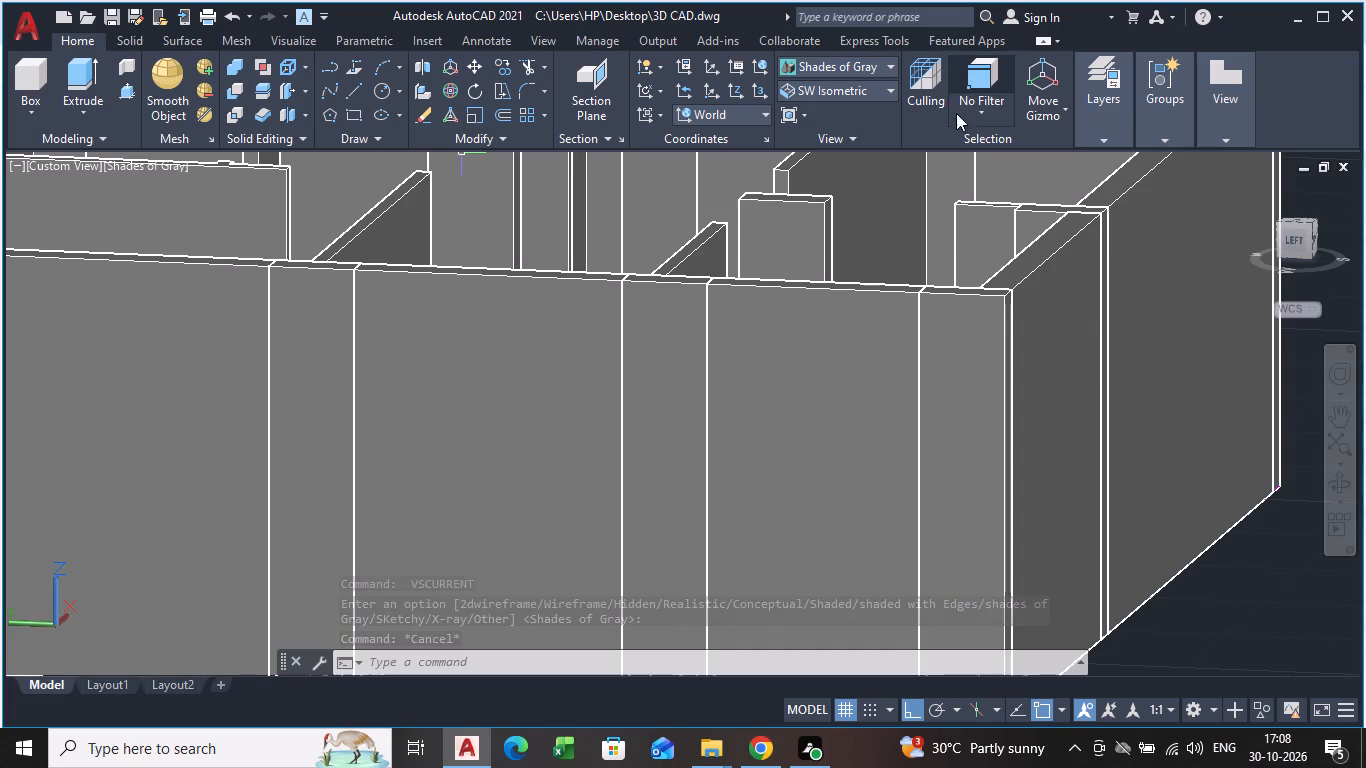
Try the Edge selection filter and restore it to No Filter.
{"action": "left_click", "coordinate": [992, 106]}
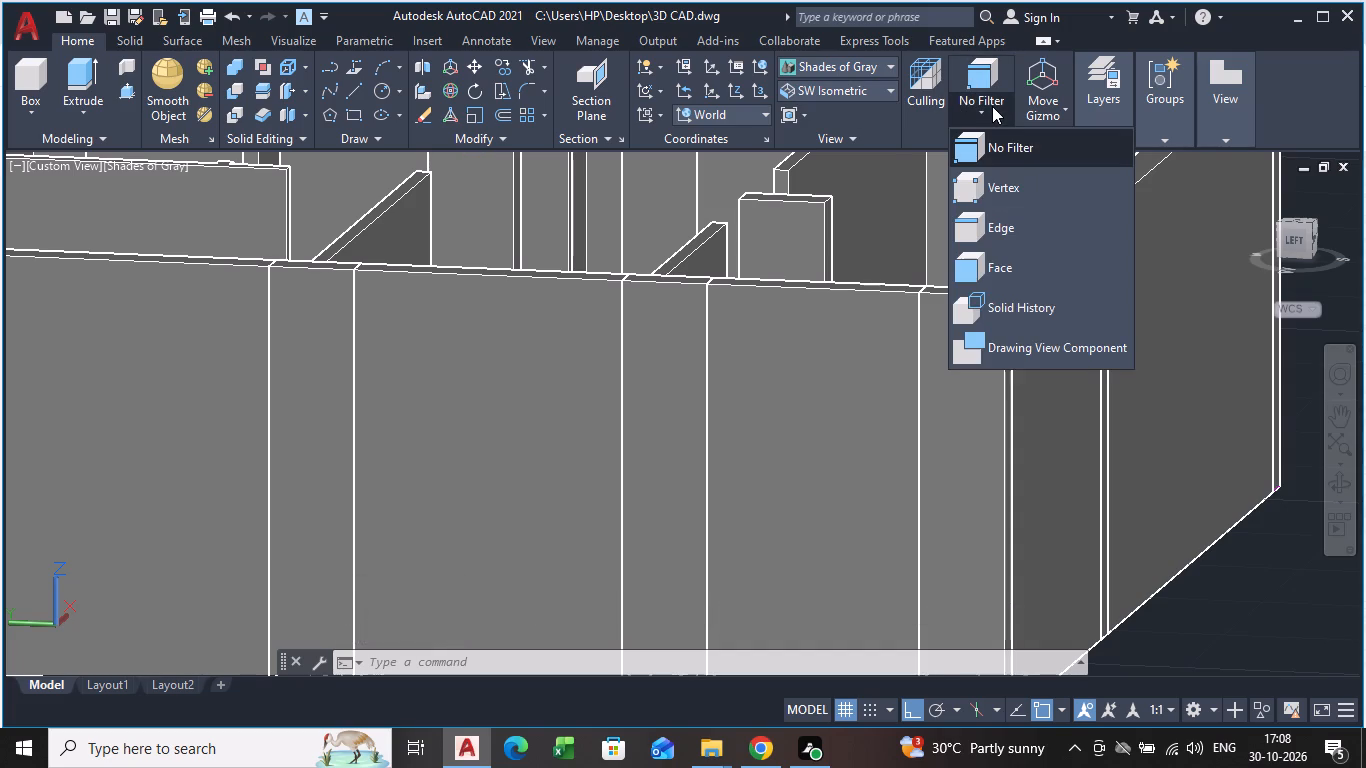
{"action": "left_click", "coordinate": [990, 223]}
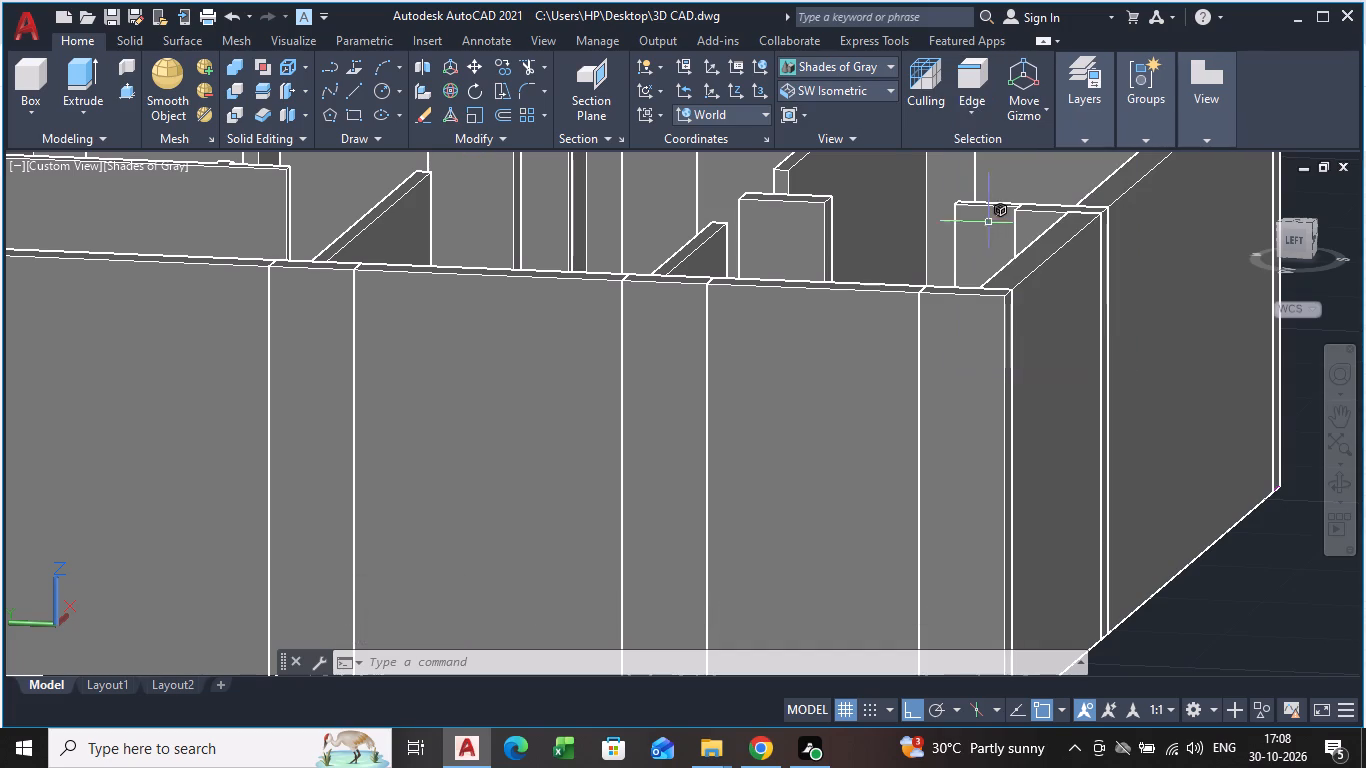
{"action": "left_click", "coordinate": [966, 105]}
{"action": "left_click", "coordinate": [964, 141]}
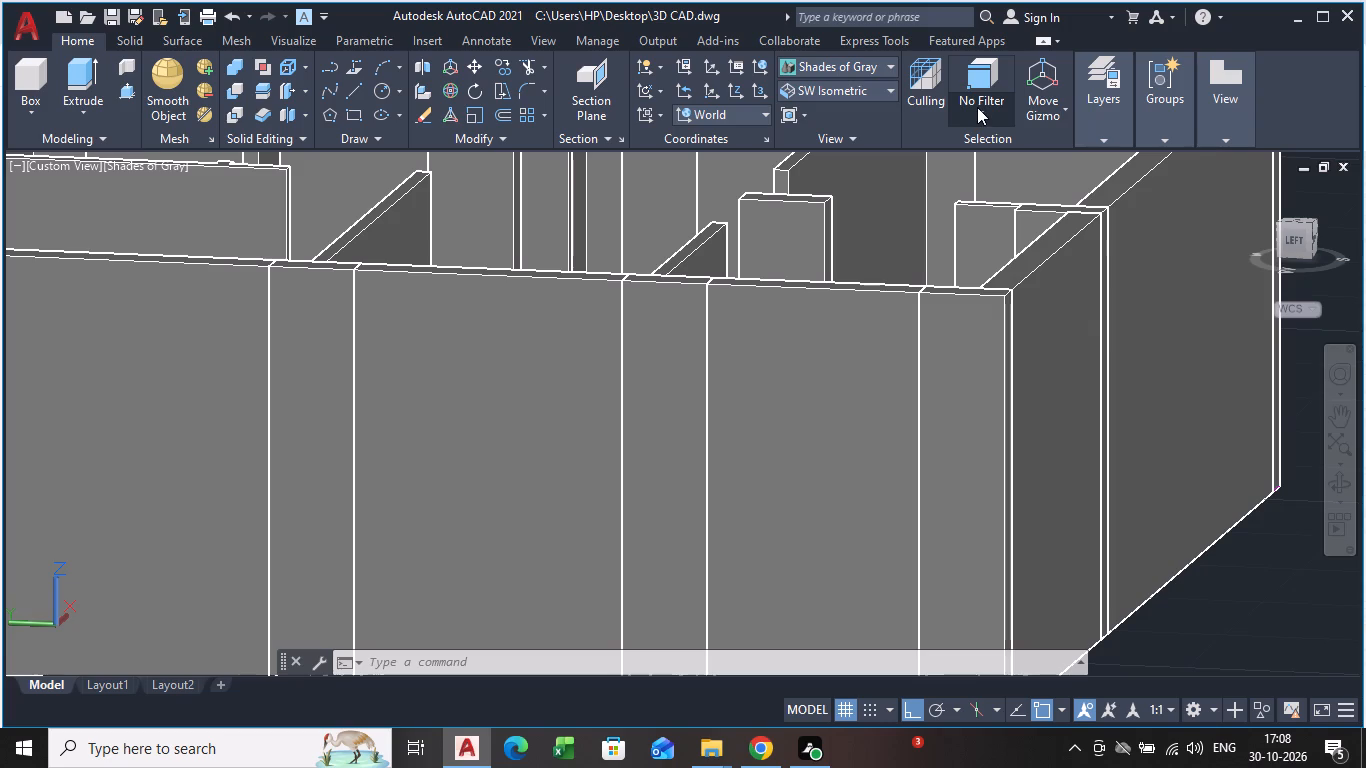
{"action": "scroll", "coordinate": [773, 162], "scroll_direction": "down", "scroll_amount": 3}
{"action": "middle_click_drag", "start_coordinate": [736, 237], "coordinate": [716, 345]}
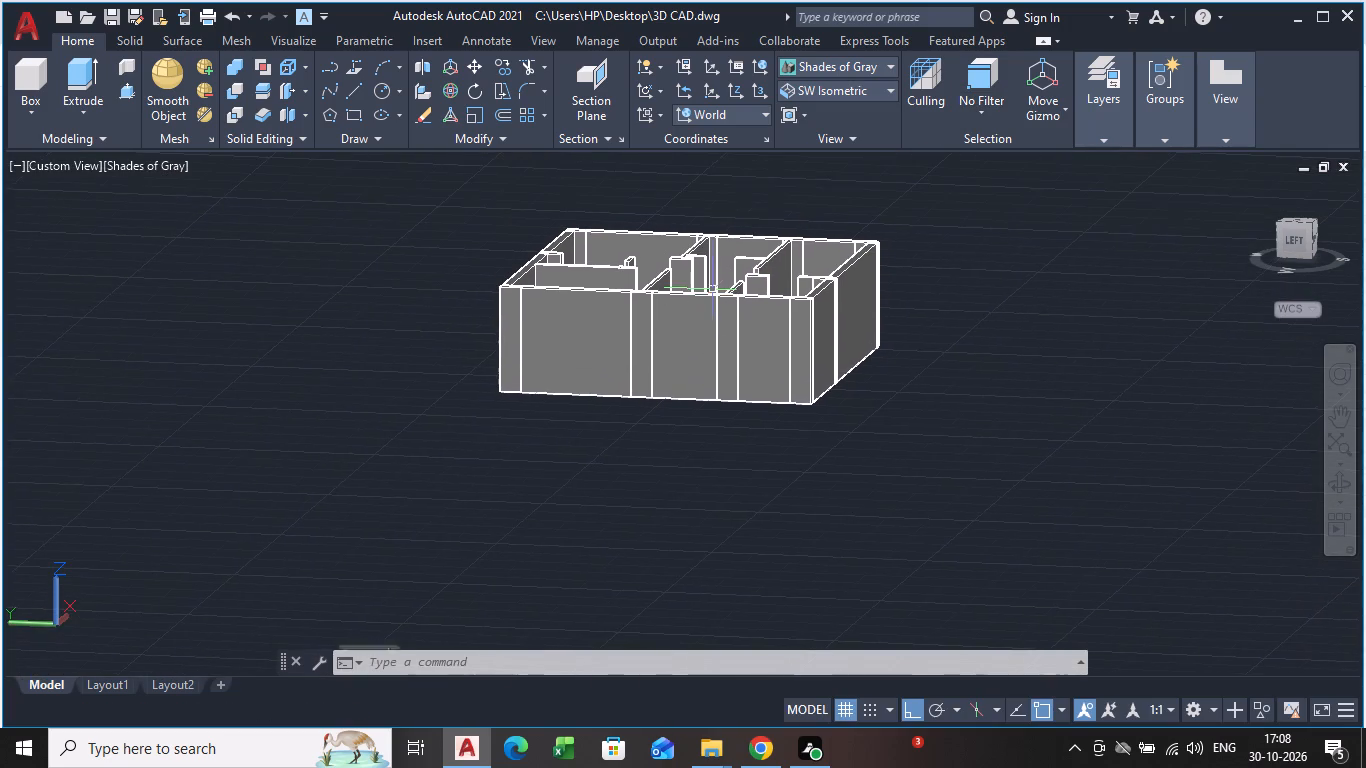
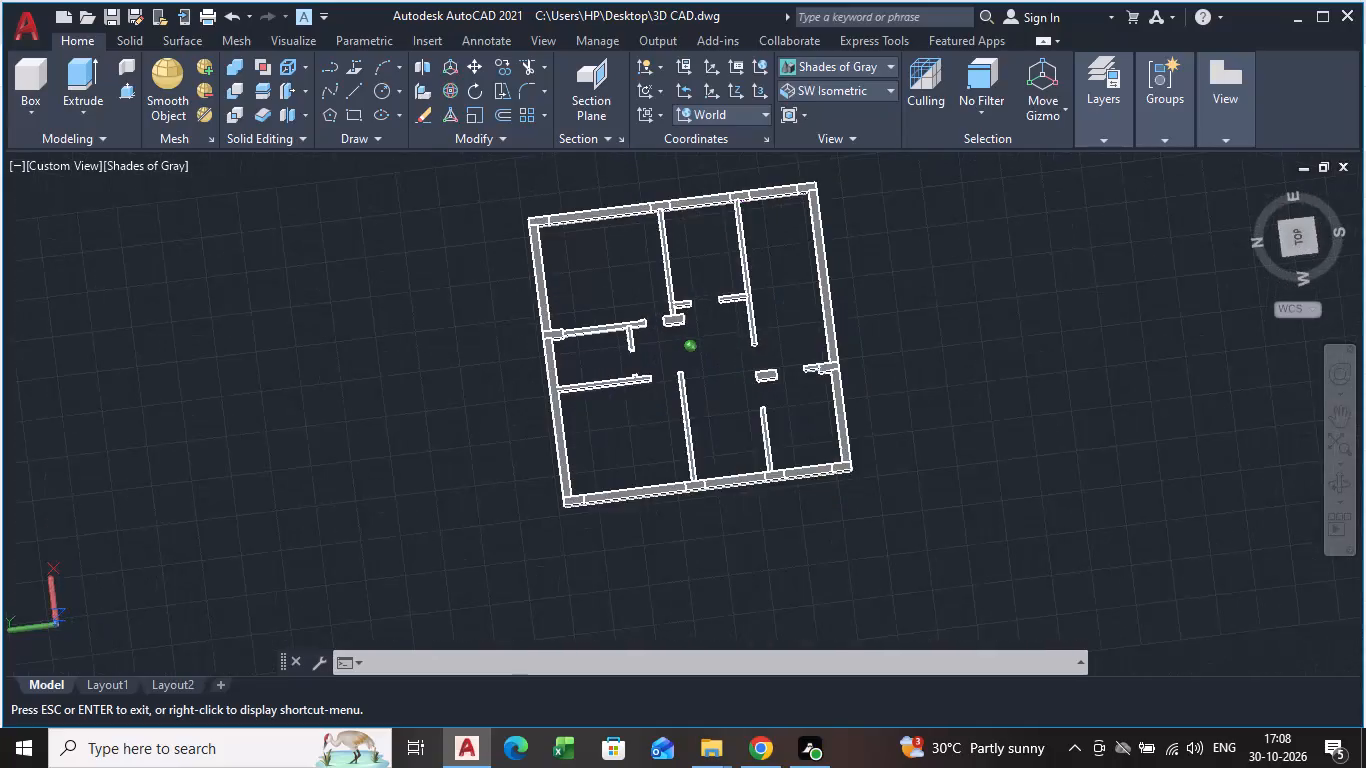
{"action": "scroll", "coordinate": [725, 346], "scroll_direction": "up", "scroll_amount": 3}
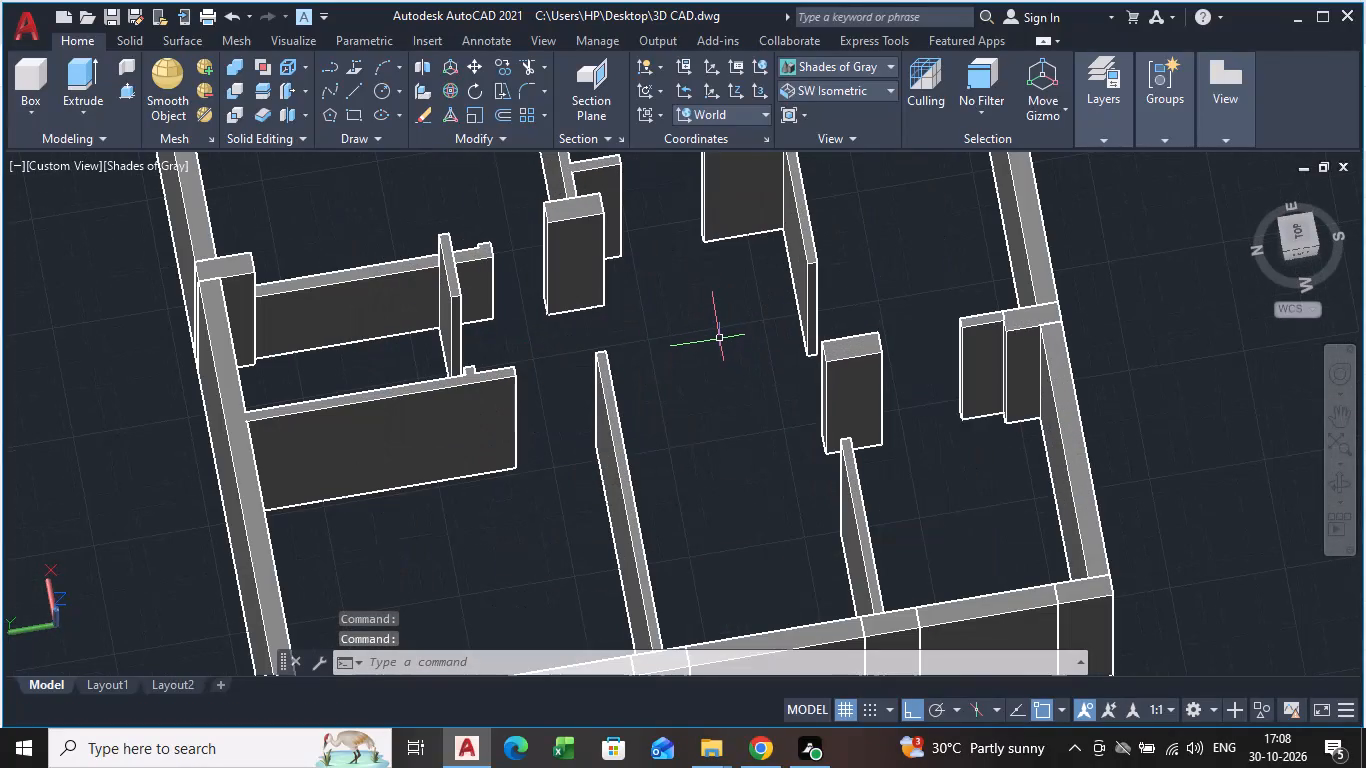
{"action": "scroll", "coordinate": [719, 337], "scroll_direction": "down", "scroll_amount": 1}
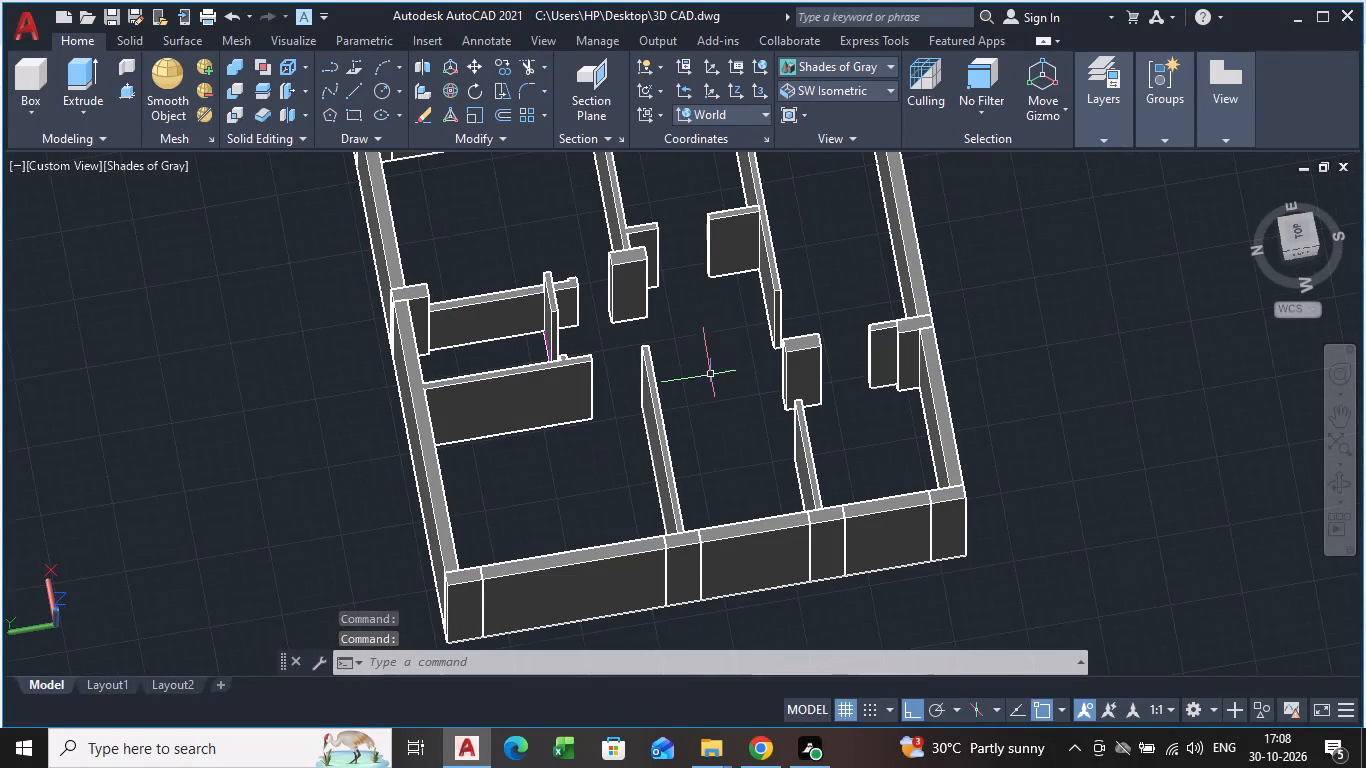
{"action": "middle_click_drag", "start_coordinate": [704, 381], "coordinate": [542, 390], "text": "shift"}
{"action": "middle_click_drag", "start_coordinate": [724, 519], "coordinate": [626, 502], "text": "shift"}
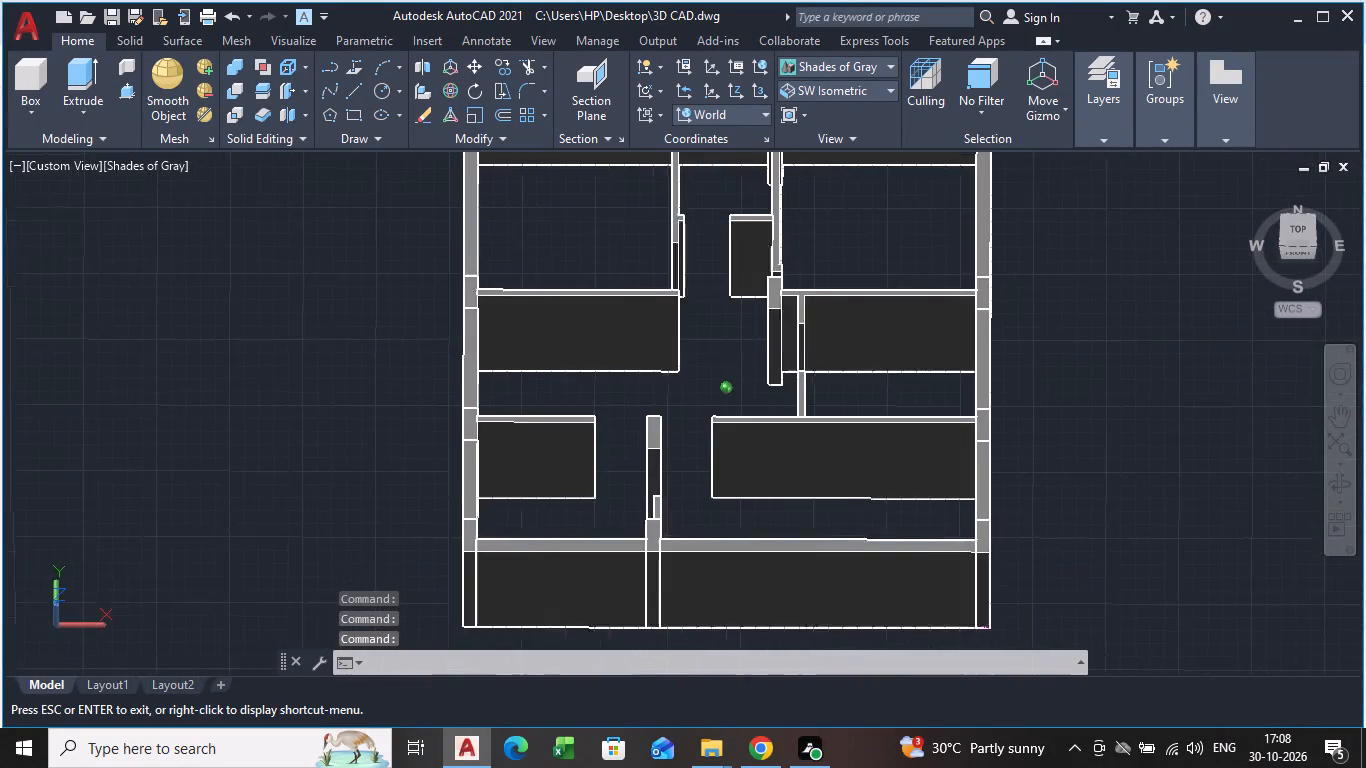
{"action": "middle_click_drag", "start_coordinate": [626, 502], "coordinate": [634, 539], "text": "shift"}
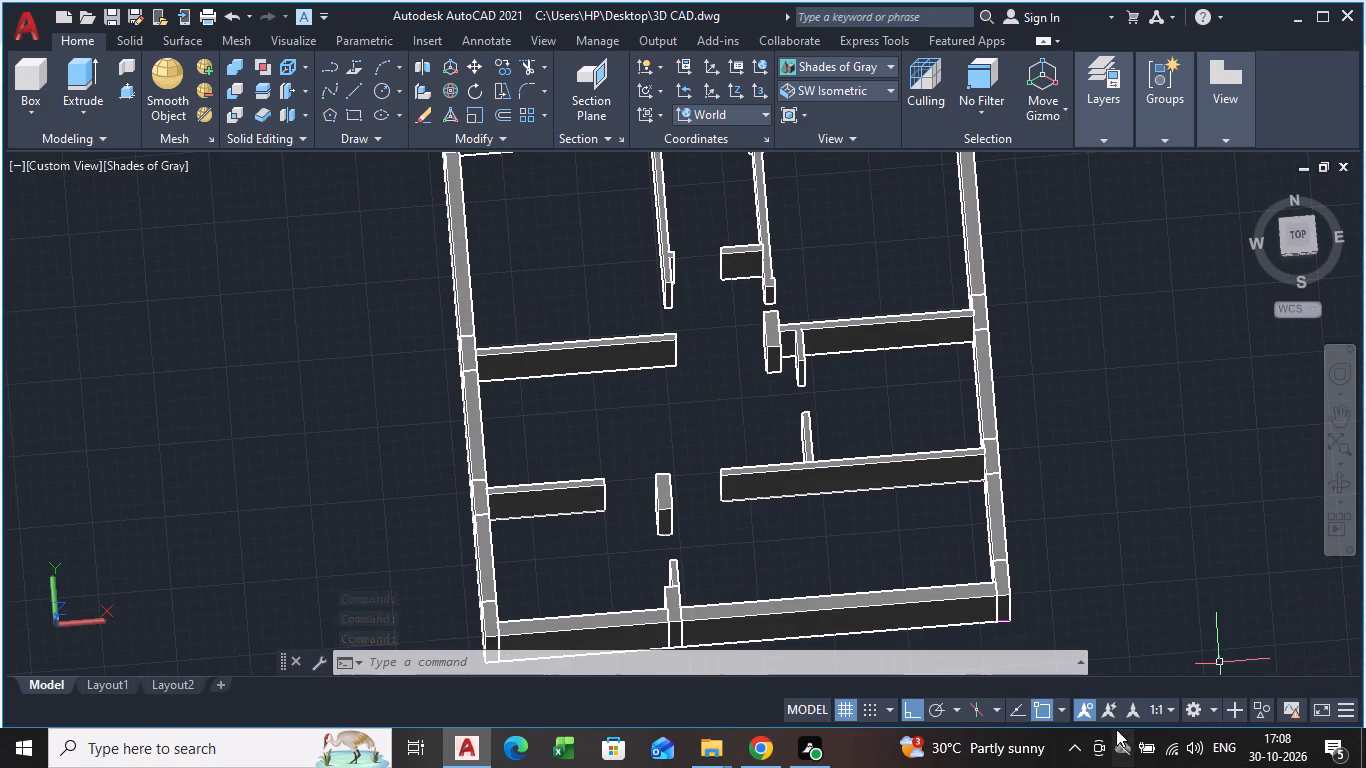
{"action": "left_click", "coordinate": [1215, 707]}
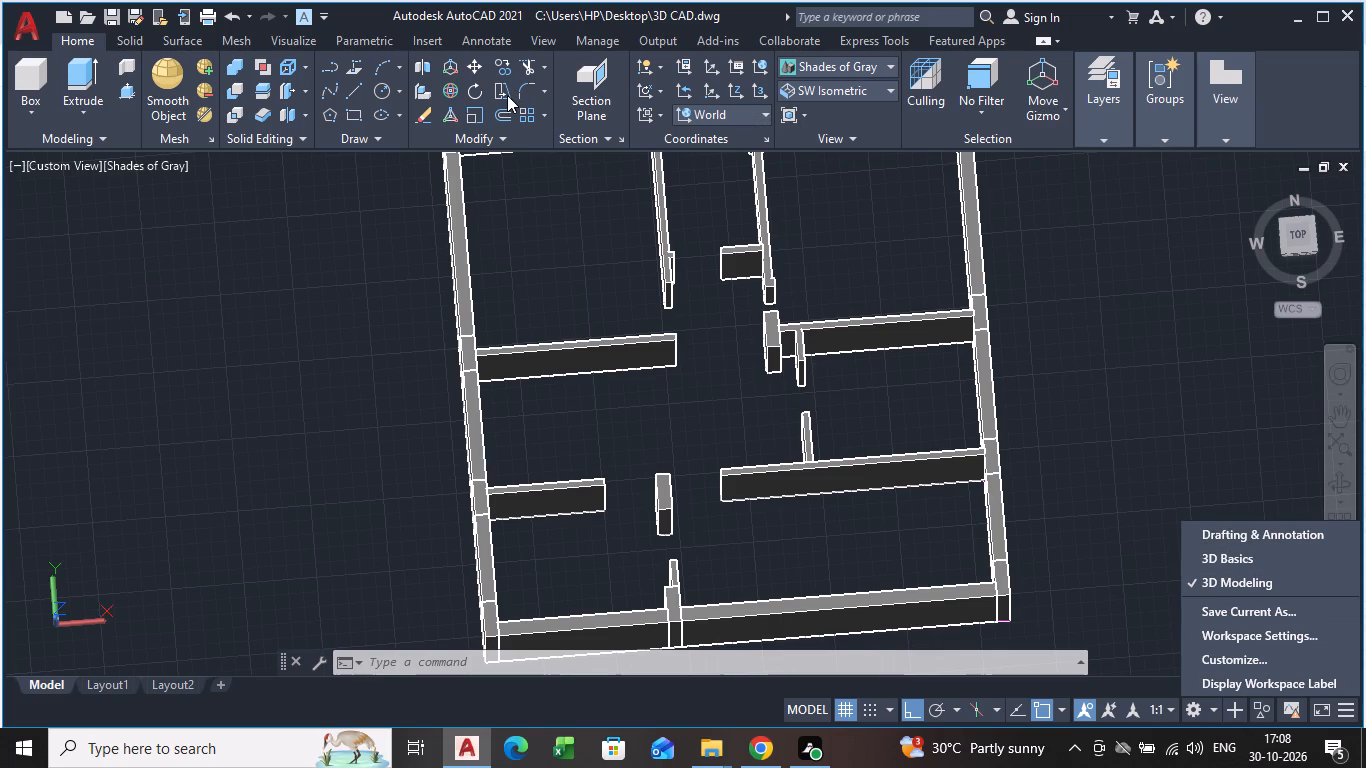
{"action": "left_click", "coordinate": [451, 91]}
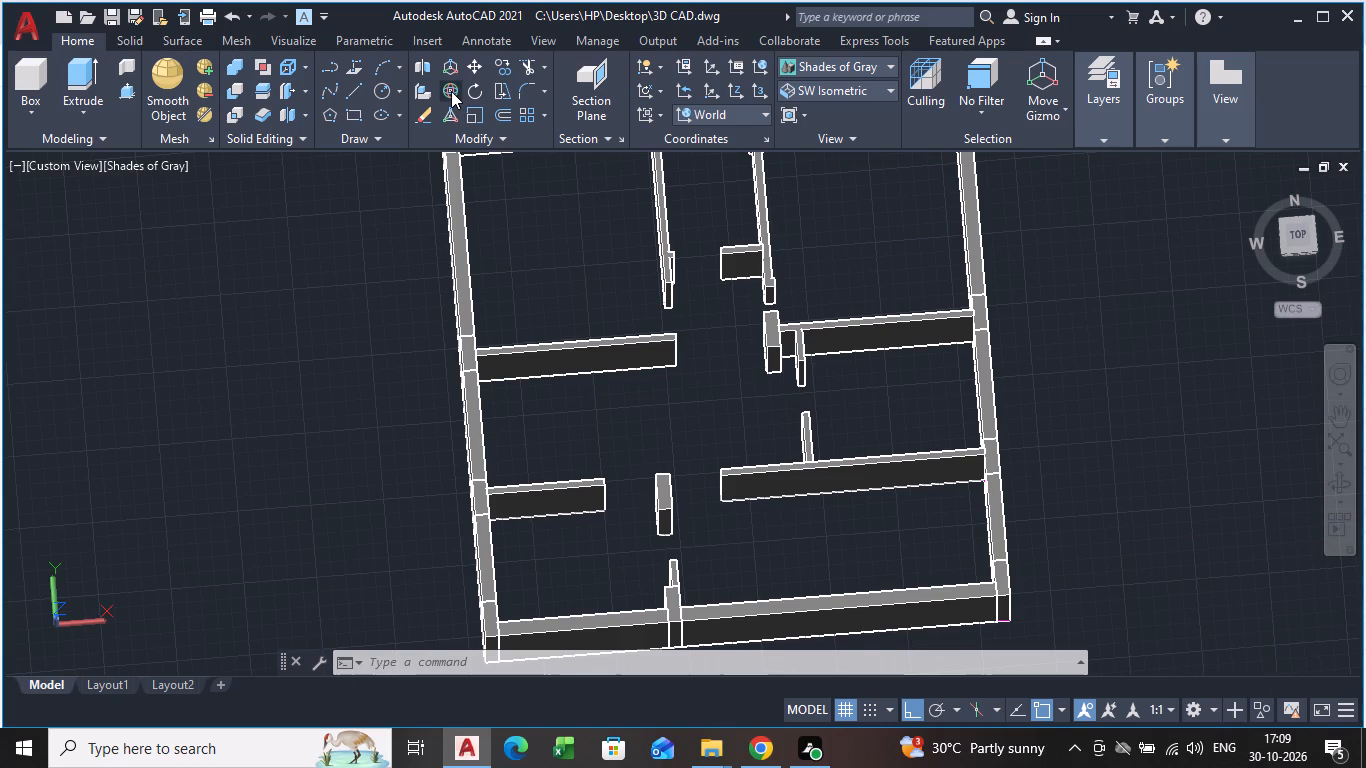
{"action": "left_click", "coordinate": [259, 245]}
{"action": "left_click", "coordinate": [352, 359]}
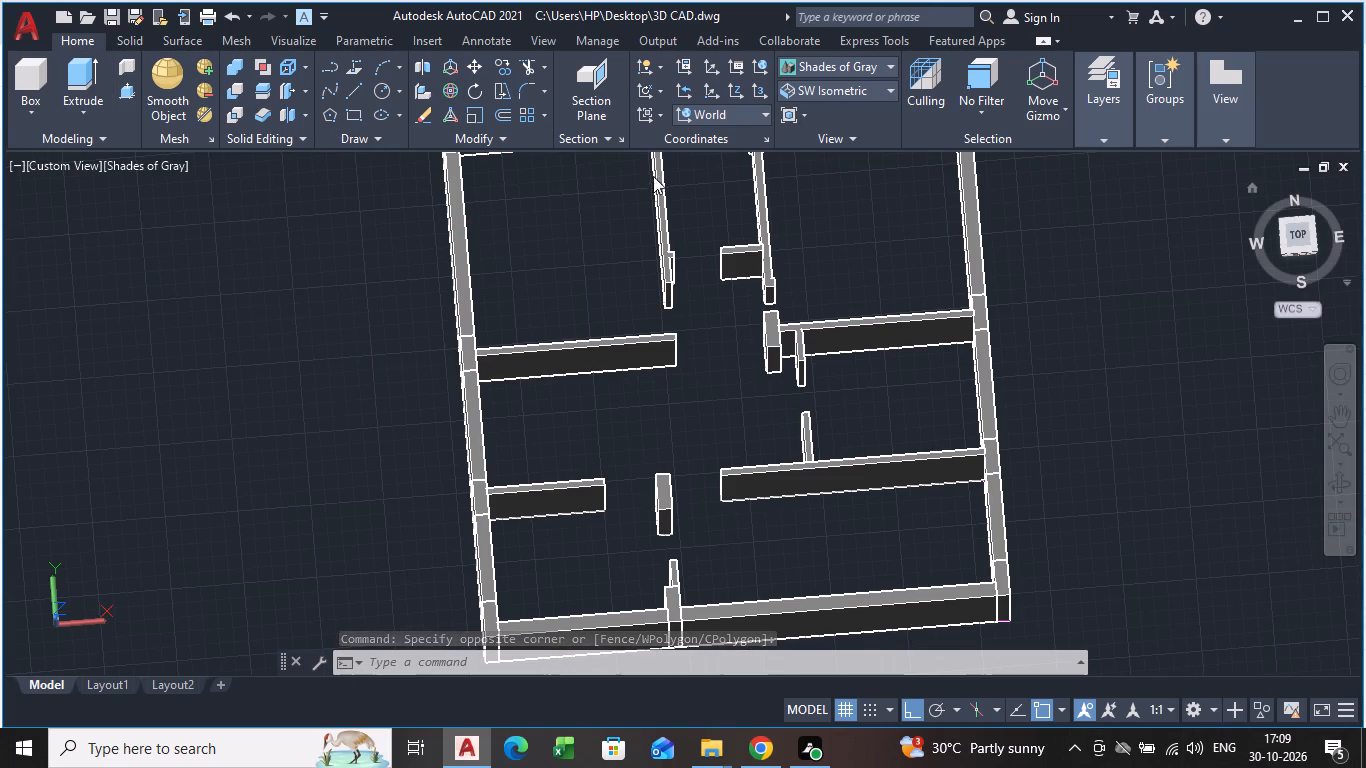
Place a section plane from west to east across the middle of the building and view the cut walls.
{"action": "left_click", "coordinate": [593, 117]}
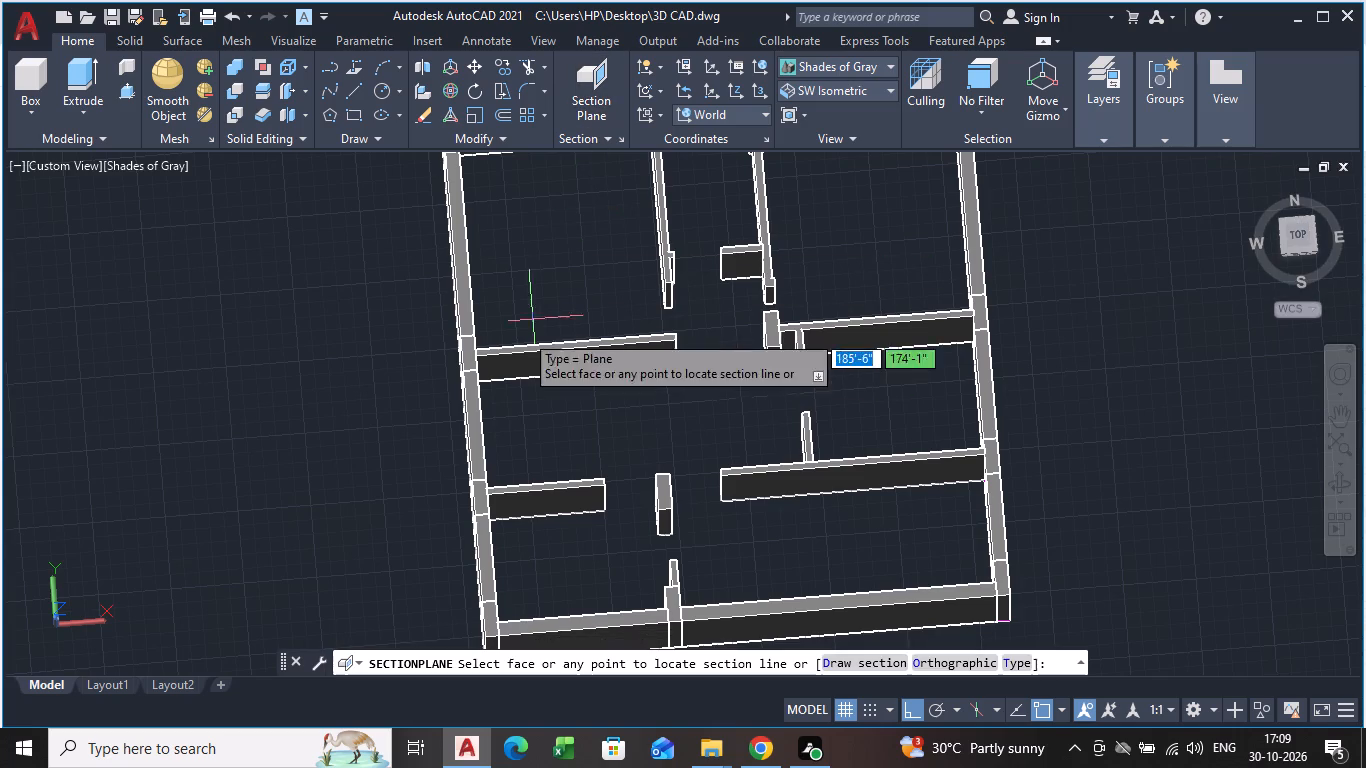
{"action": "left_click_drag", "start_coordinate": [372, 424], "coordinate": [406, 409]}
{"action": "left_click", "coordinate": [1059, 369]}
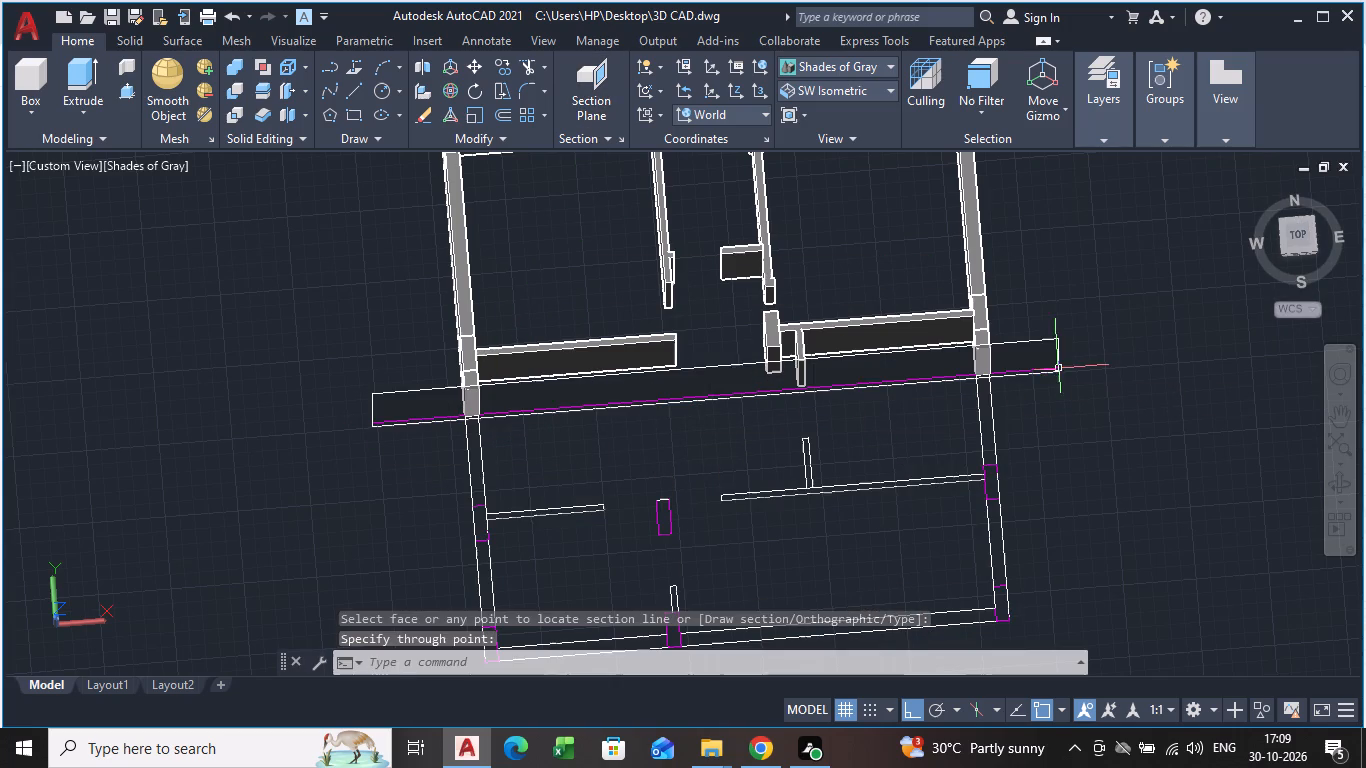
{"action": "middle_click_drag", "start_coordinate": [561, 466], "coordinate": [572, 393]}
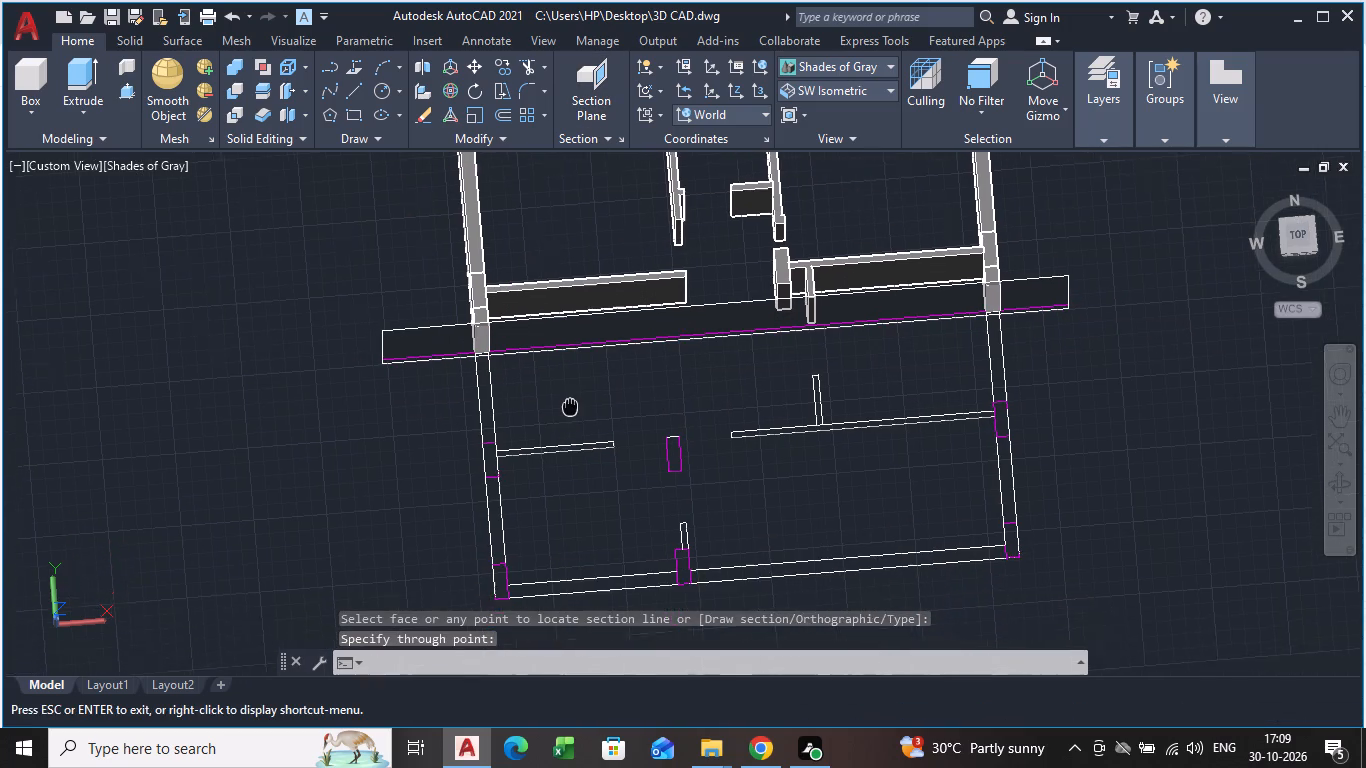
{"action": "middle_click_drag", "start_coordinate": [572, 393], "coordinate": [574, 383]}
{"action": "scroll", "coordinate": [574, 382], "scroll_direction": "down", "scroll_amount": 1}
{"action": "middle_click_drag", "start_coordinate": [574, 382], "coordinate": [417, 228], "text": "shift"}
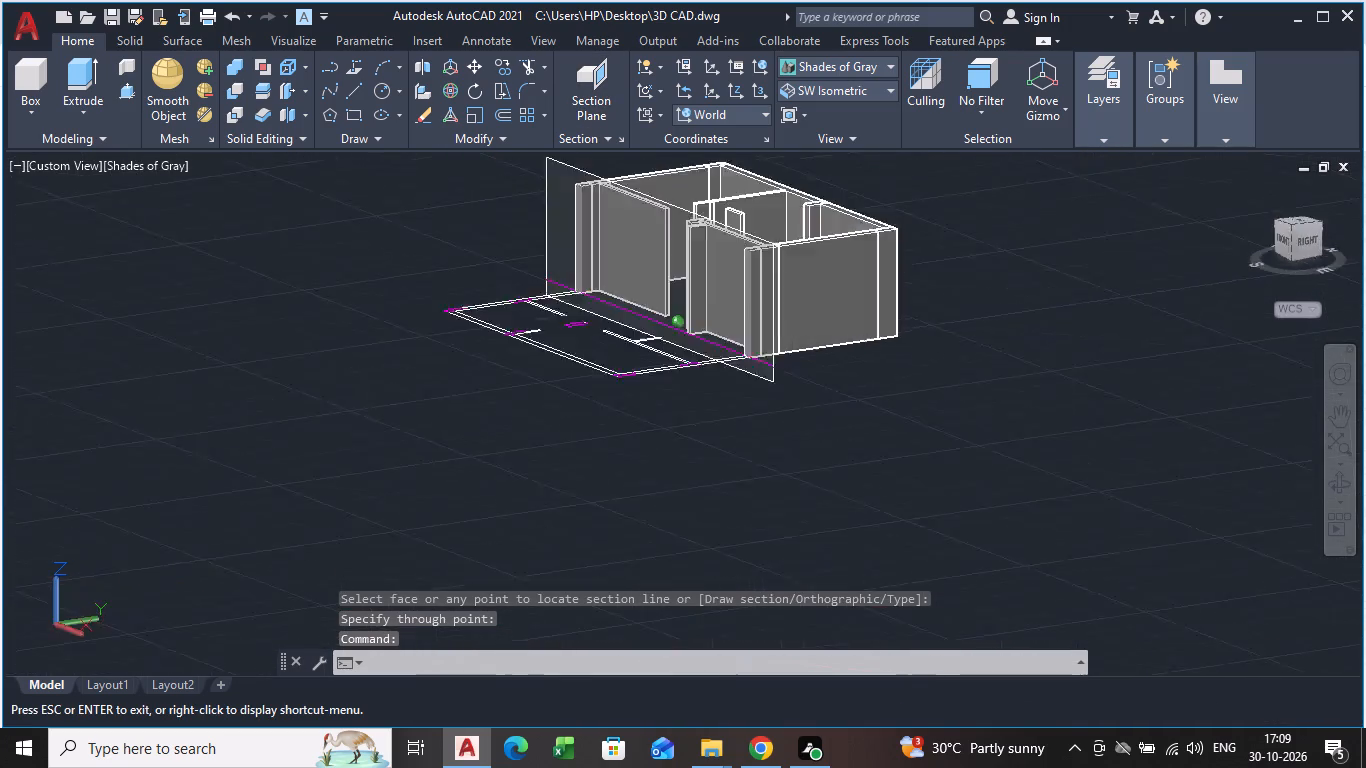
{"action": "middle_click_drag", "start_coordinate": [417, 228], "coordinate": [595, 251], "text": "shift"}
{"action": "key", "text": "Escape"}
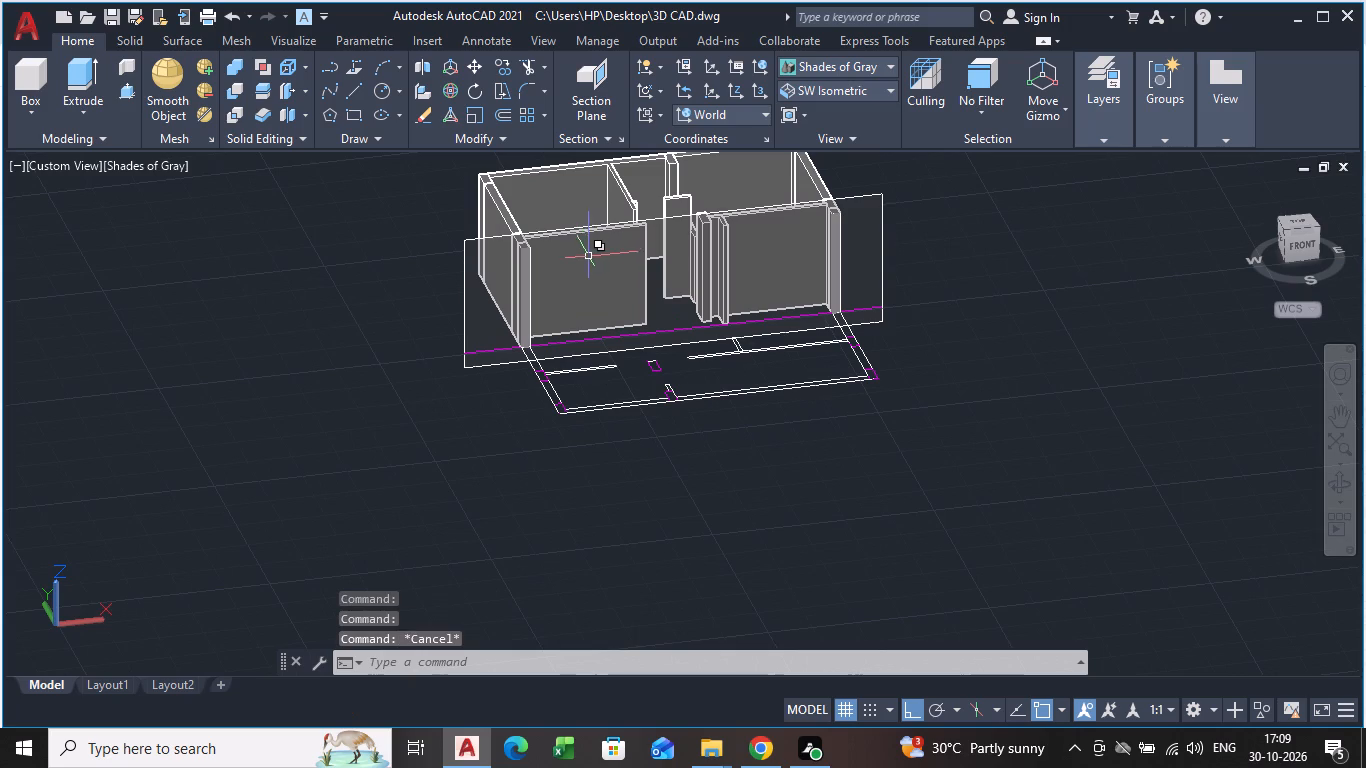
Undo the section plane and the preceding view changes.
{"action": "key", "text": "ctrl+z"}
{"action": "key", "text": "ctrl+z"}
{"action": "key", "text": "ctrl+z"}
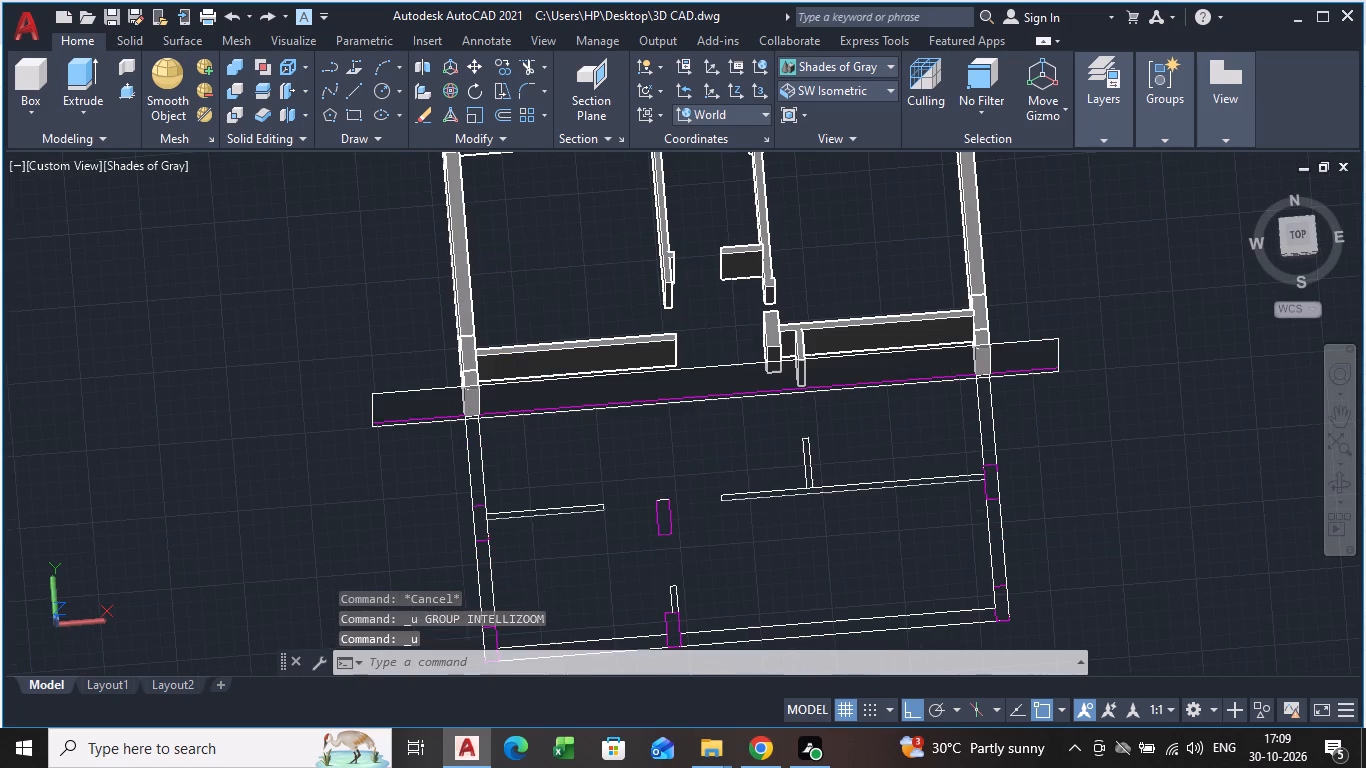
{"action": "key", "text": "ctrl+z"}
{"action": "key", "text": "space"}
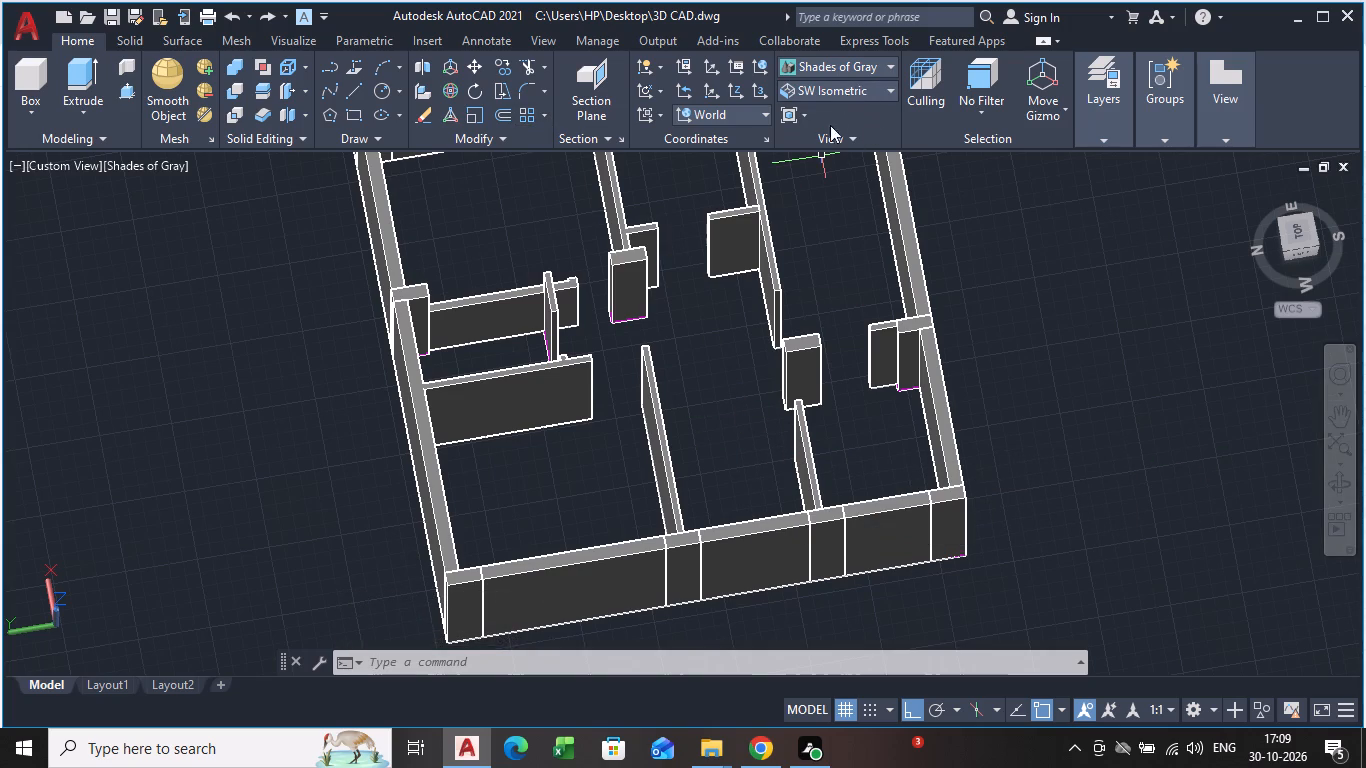
Examine the building's rooms and outer walls from above and from several sides.
{"action": "scroll", "coordinate": [659, 275], "scroll_direction": "down", "scroll_amount": 1}
{"action": "middle_click_drag", "start_coordinate": [658, 277], "coordinate": [650, 380], "text": "shift"}
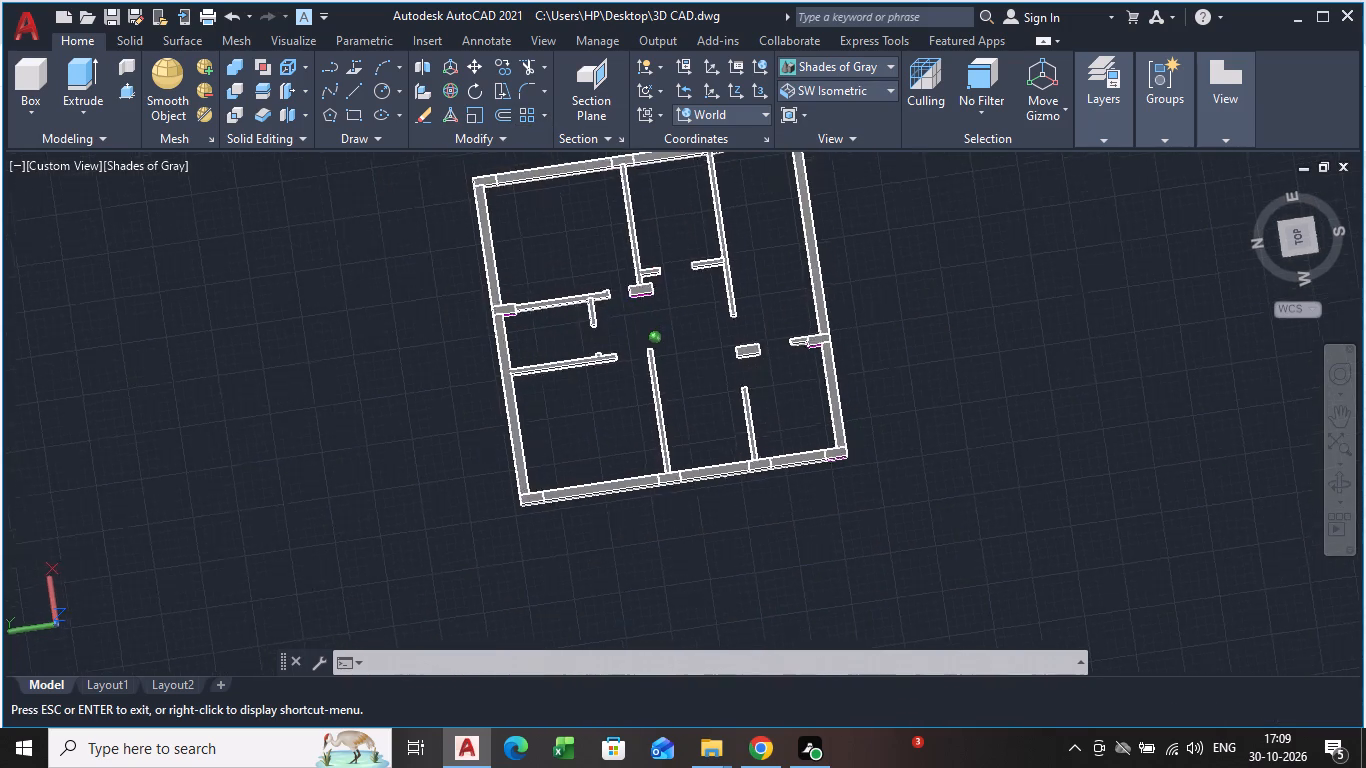
{"action": "middle_click_drag", "start_coordinate": [650, 380], "coordinate": [871, 281], "text": "shift"}
{"action": "scroll", "coordinate": [649, 388], "scroll_direction": "down", "scroll_amount": 1, "text": "shift"}
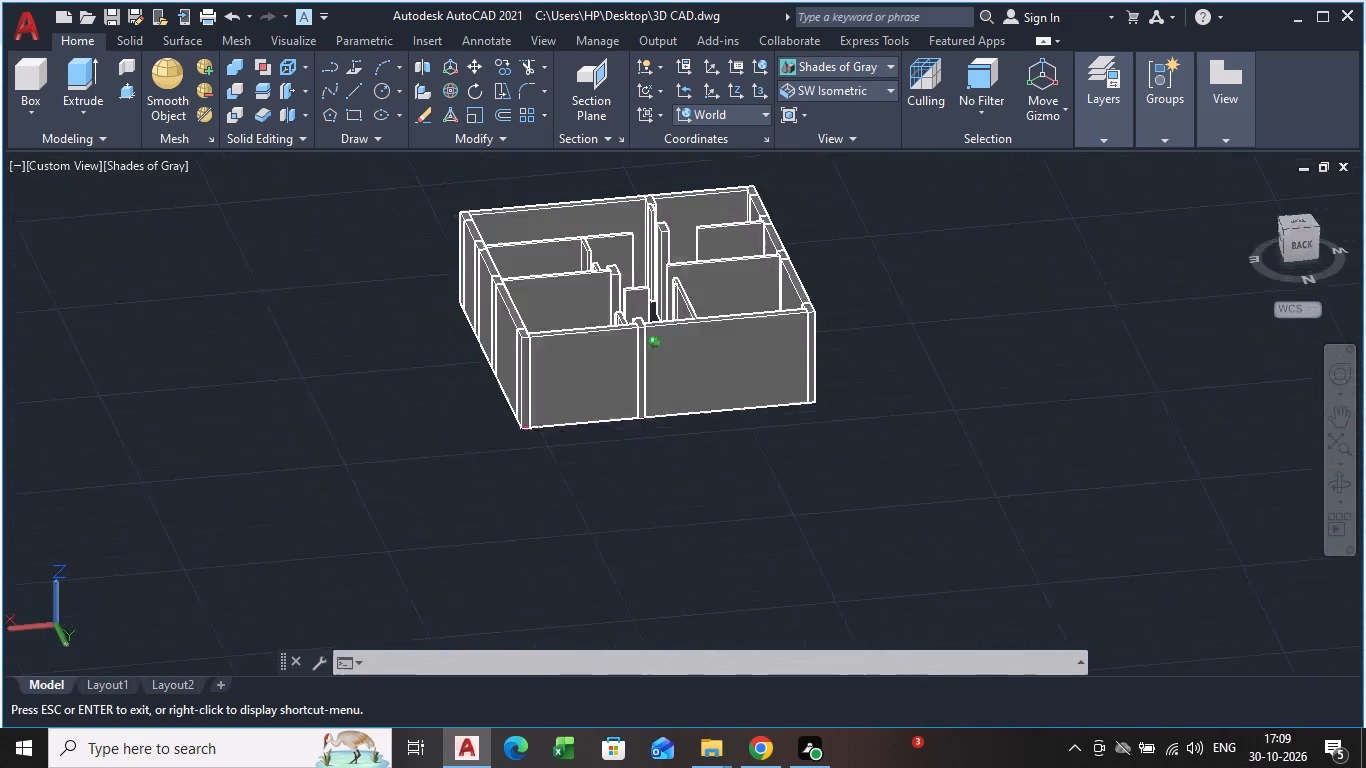
{"action": "middle_click_drag", "start_coordinate": [871, 281], "coordinate": [1074, 331], "text": "shift"}
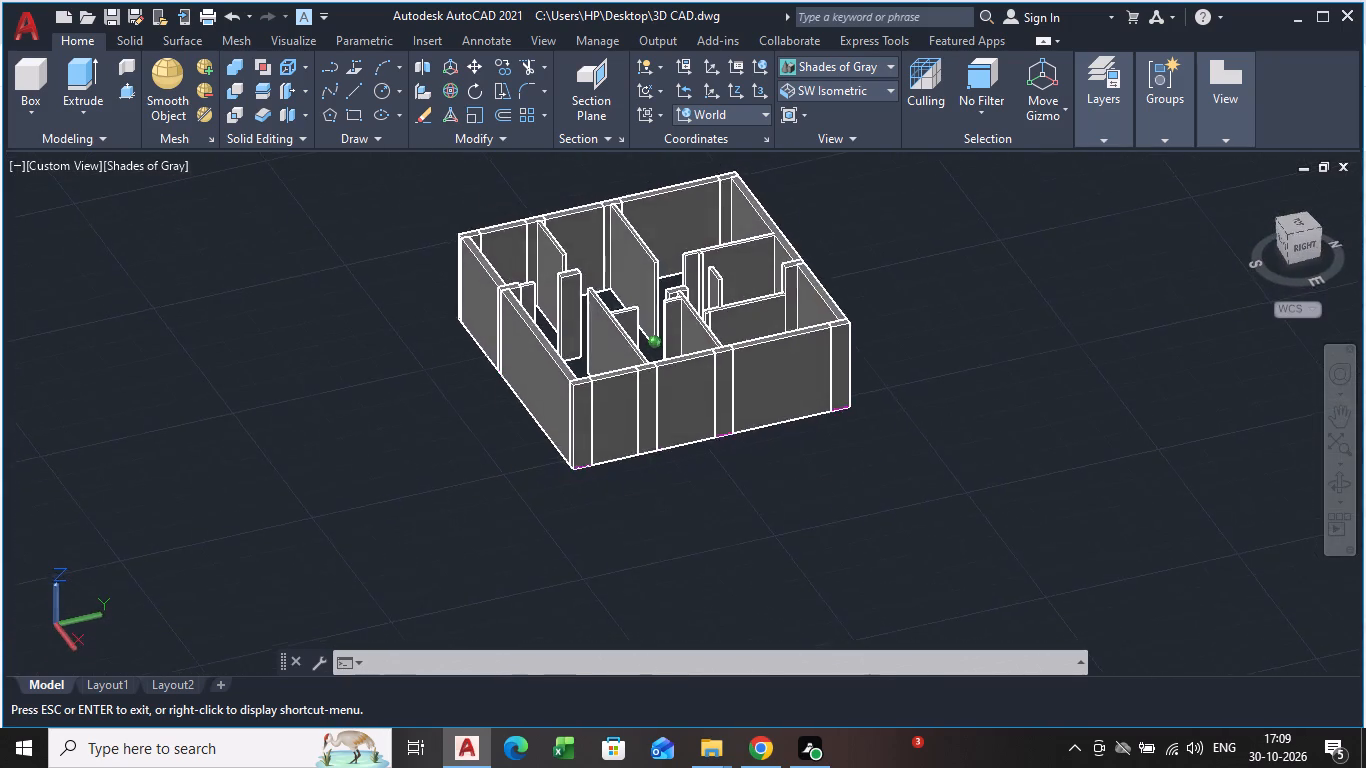
{"action": "middle_click_drag", "start_coordinate": [1074, 331], "coordinate": [845, 304], "text": "shift"}
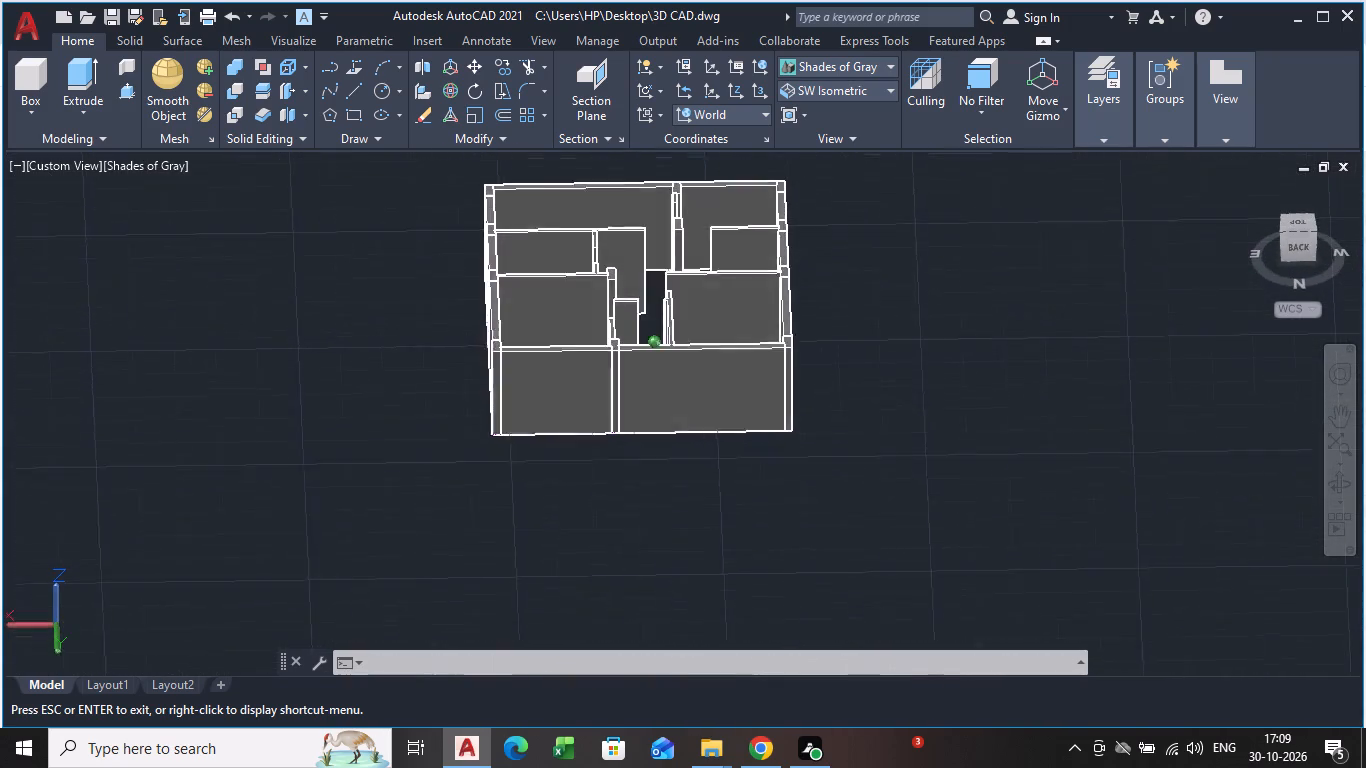
{"action": "middle_click_drag", "start_coordinate": [845, 304], "coordinate": [845, 316], "text": "shift"}
{"action": "scroll", "coordinate": [590, 286], "scroll_direction": "up", "scroll_amount": 3}
{"action": "scroll", "coordinate": [603, 325], "scroll_direction": "down", "scroll_amount": 1}
{"action": "middle_click_drag", "start_coordinate": [603, 325], "coordinate": [591, 373], "text": "shift"}
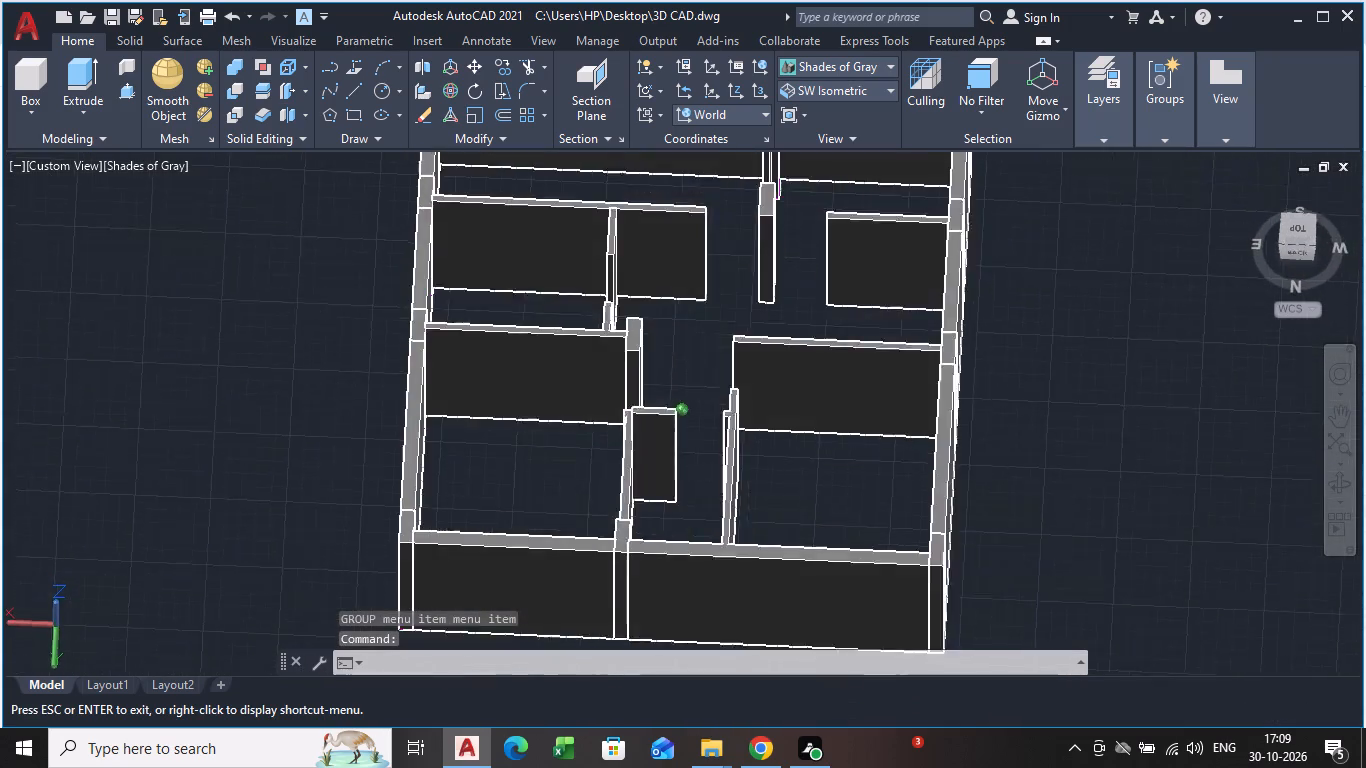
{"action": "middle_click_drag", "start_coordinate": [591, 373], "coordinate": [779, 300], "text": "shift"}
{"action": "scroll", "coordinate": [606, 493], "scroll_direction": "up", "scroll_amount": 1}
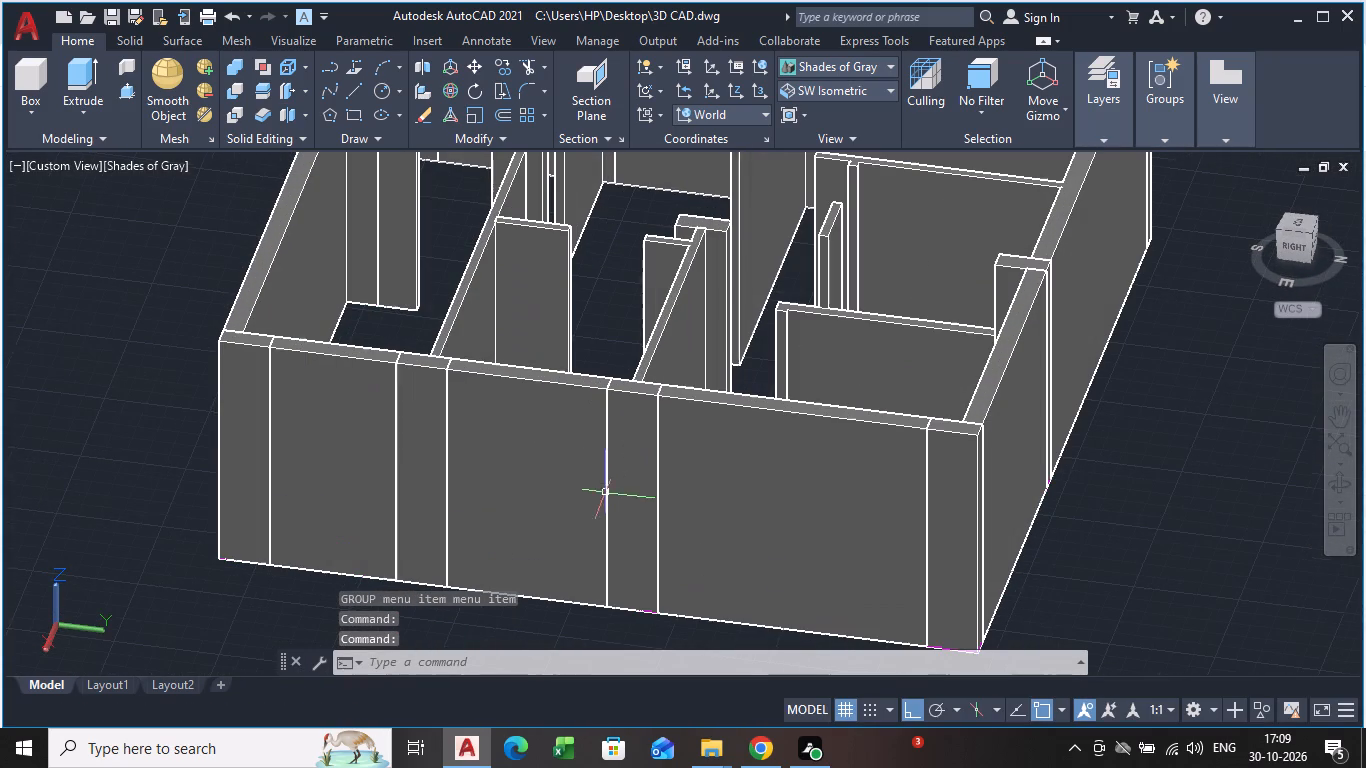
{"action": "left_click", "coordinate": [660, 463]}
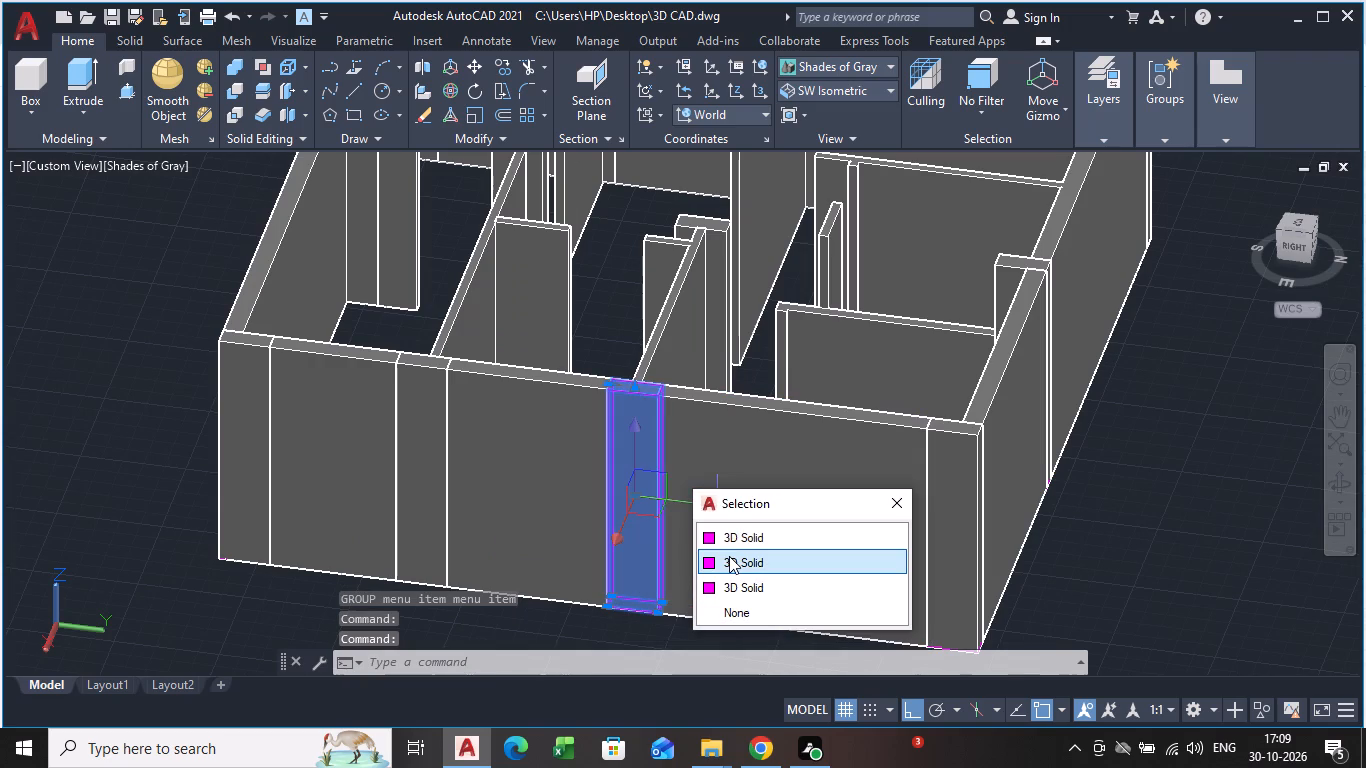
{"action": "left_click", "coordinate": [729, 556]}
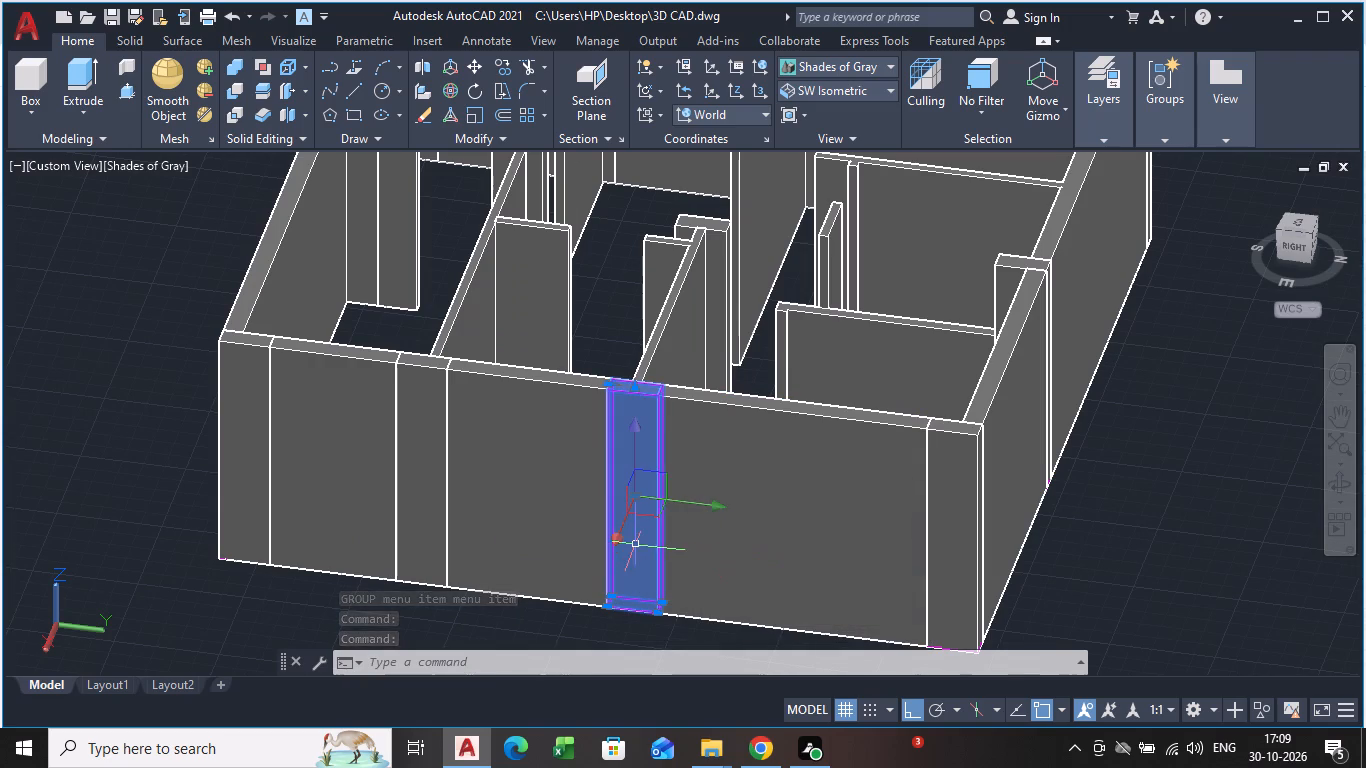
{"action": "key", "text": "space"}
Set the user coordinate system to Top.
{"action": "scroll", "coordinate": [587, 366], "scroll_direction": "up", "scroll_amount": 2}
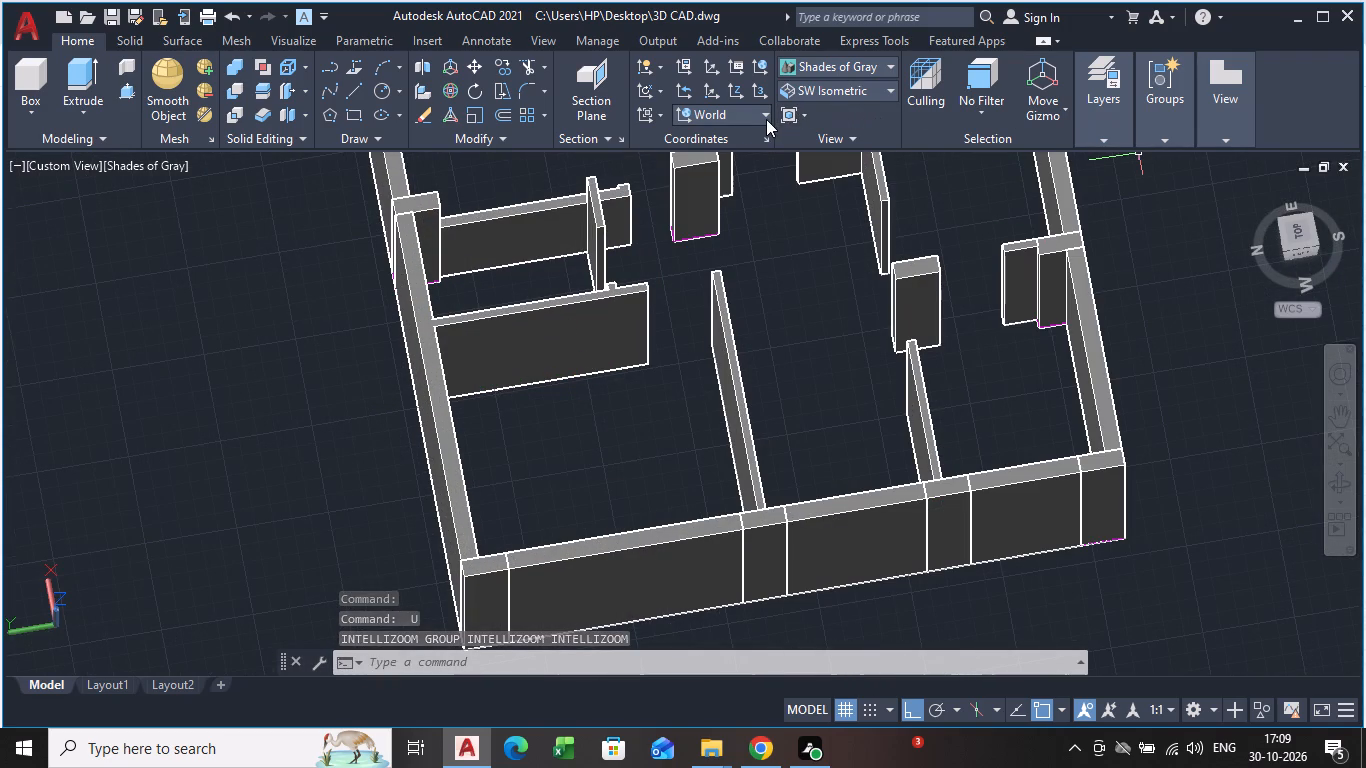
{"action": "left_click", "coordinate": [766, 119]}
{"action": "left_click", "coordinate": [734, 165]}
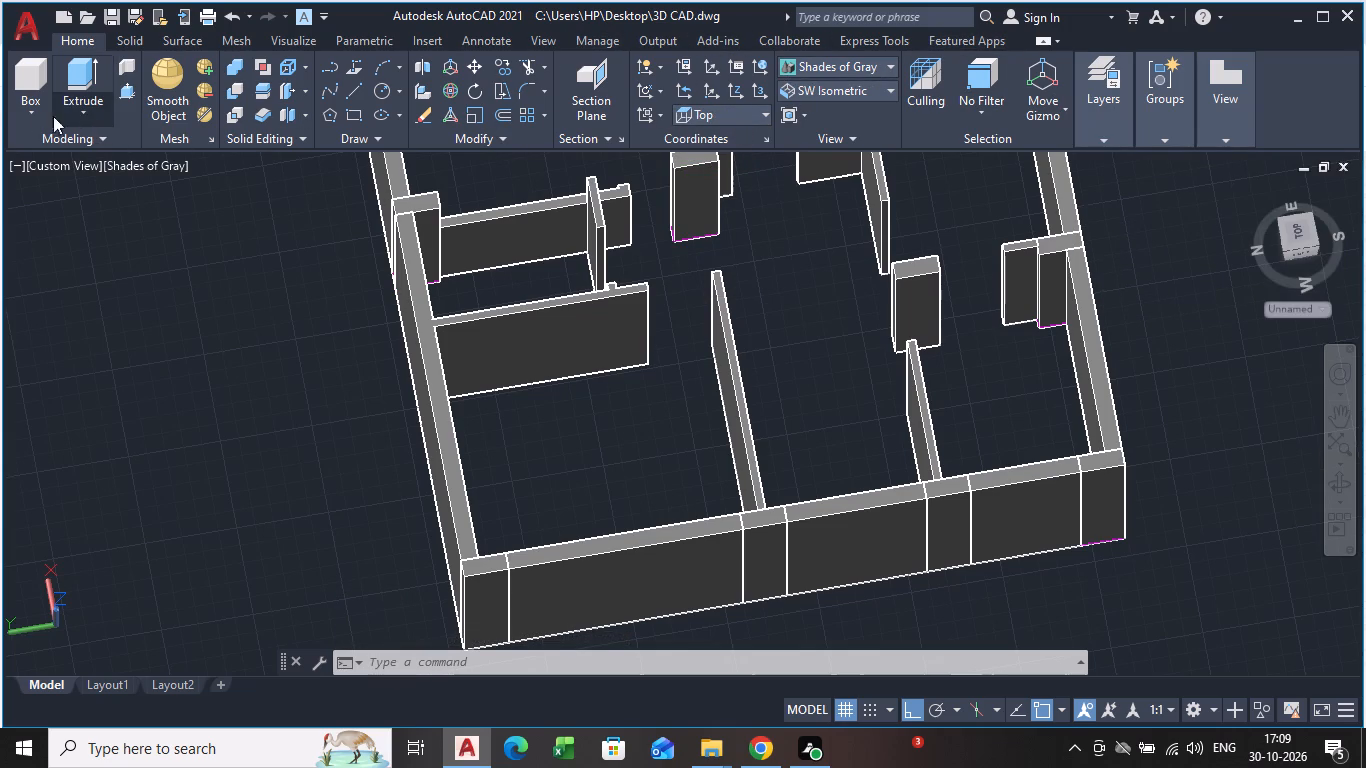
Examine the wall and column layout from above and at an angle, including the bases of the interior walls.
{"action": "scroll", "coordinate": [689, 410], "scroll_direction": "down", "scroll_amount": 2}
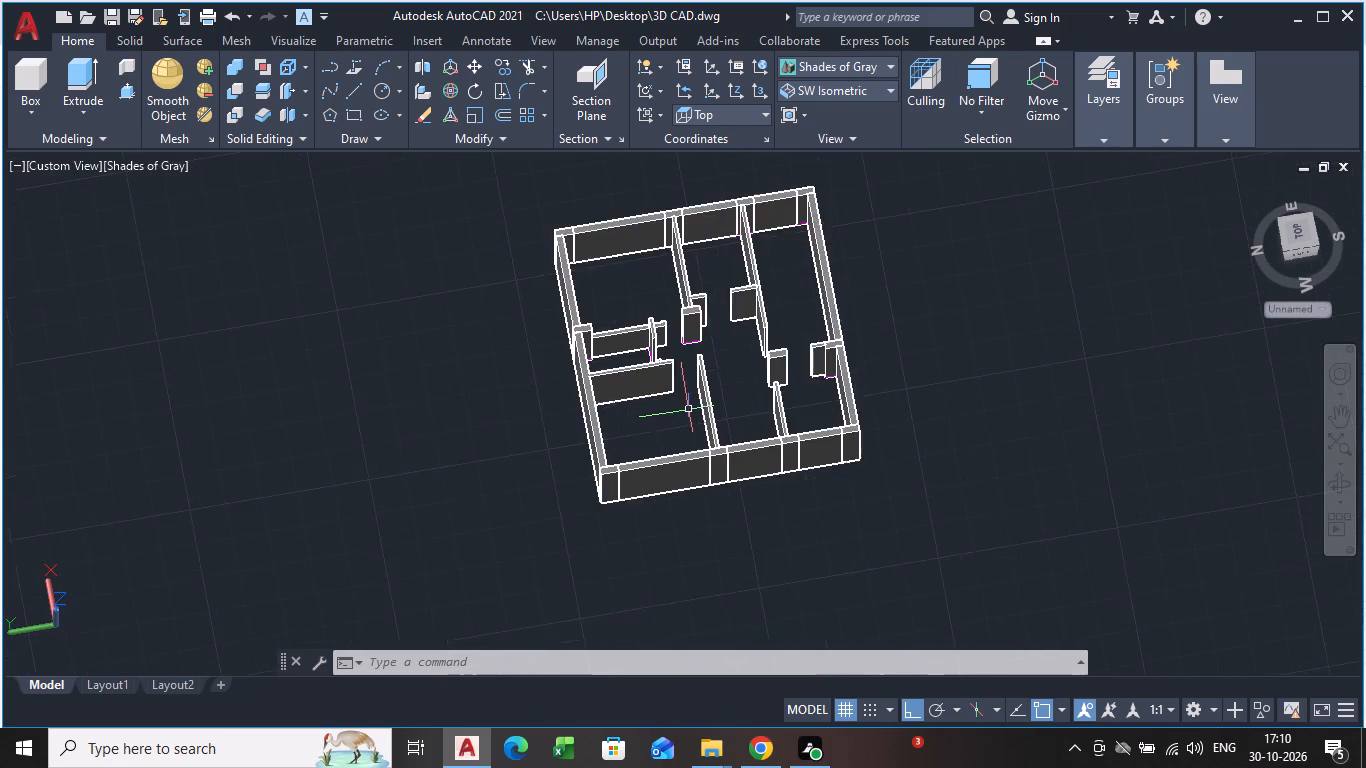
{"action": "scroll", "coordinate": [690, 410], "scroll_direction": "down", "scroll_amount": 1}
{"action": "middle_click_drag", "start_coordinate": [690, 410], "coordinate": [681, 459]}
{"action": "scroll", "coordinate": [681, 454], "scroll_direction": "down", "scroll_amount": 1, "text": "shift"}
{"action": "middle_click_drag", "start_coordinate": [681, 454], "coordinate": [663, 513], "text": "shift"}
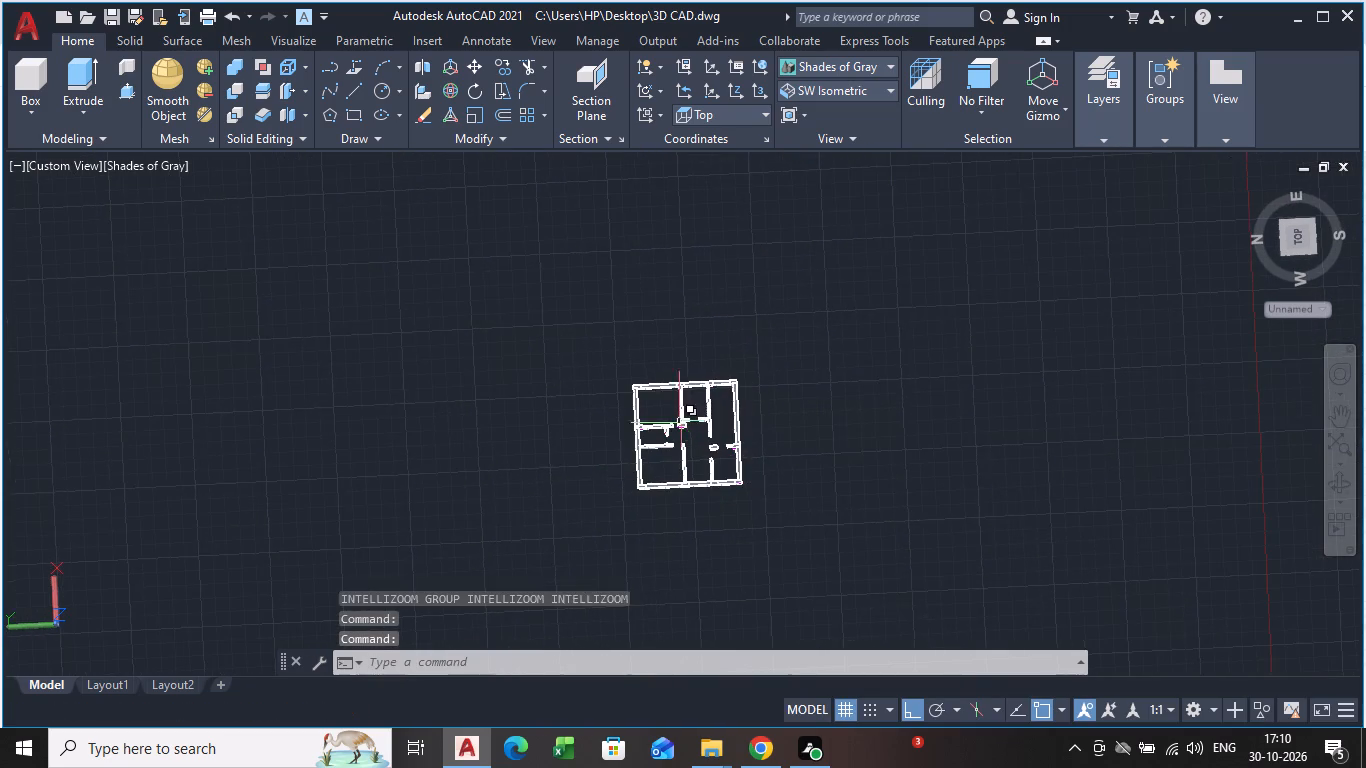
{"action": "scroll", "coordinate": [681, 422], "scroll_direction": "up", "scroll_amount": 5}
{"action": "middle_click_drag", "start_coordinate": [673, 458], "coordinate": [657, 374]}
{"action": "scroll", "coordinate": [673, 458], "scroll_direction": "down", "scroll_amount": 1}
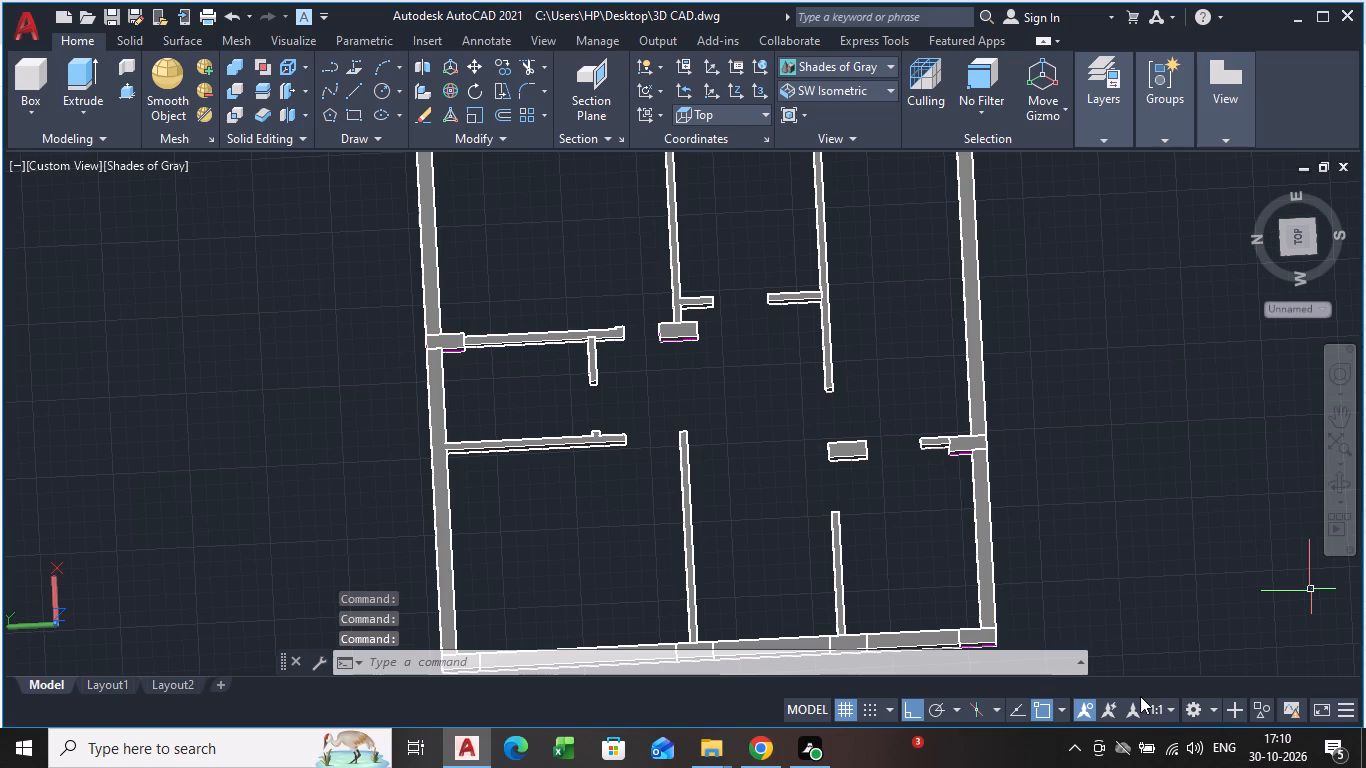
{"action": "scroll", "coordinate": [828, 531], "scroll_direction": "down", "scroll_amount": 1}
{"action": "middle_click_drag", "start_coordinate": [824, 555], "coordinate": [817, 494]}
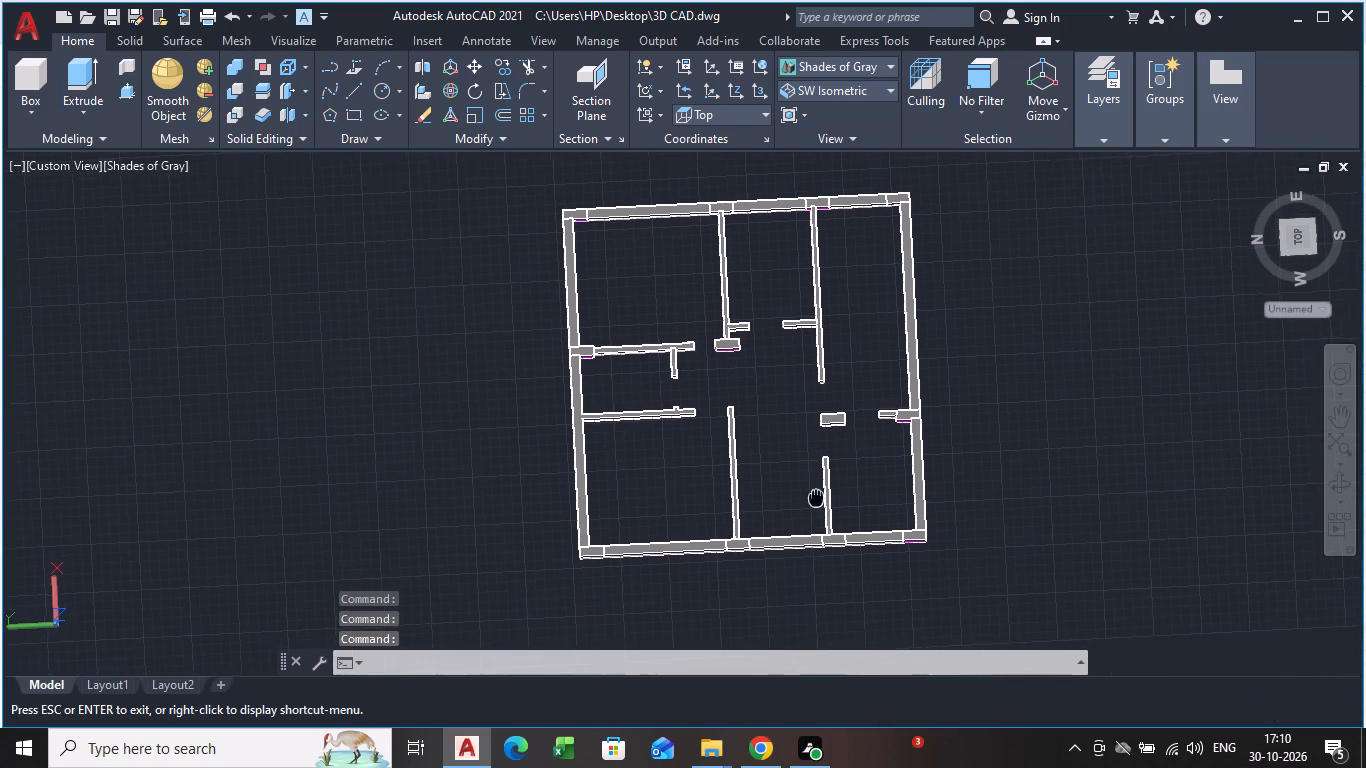
{"action": "middle_click_drag", "start_coordinate": [817, 494], "coordinate": [815, 495]}
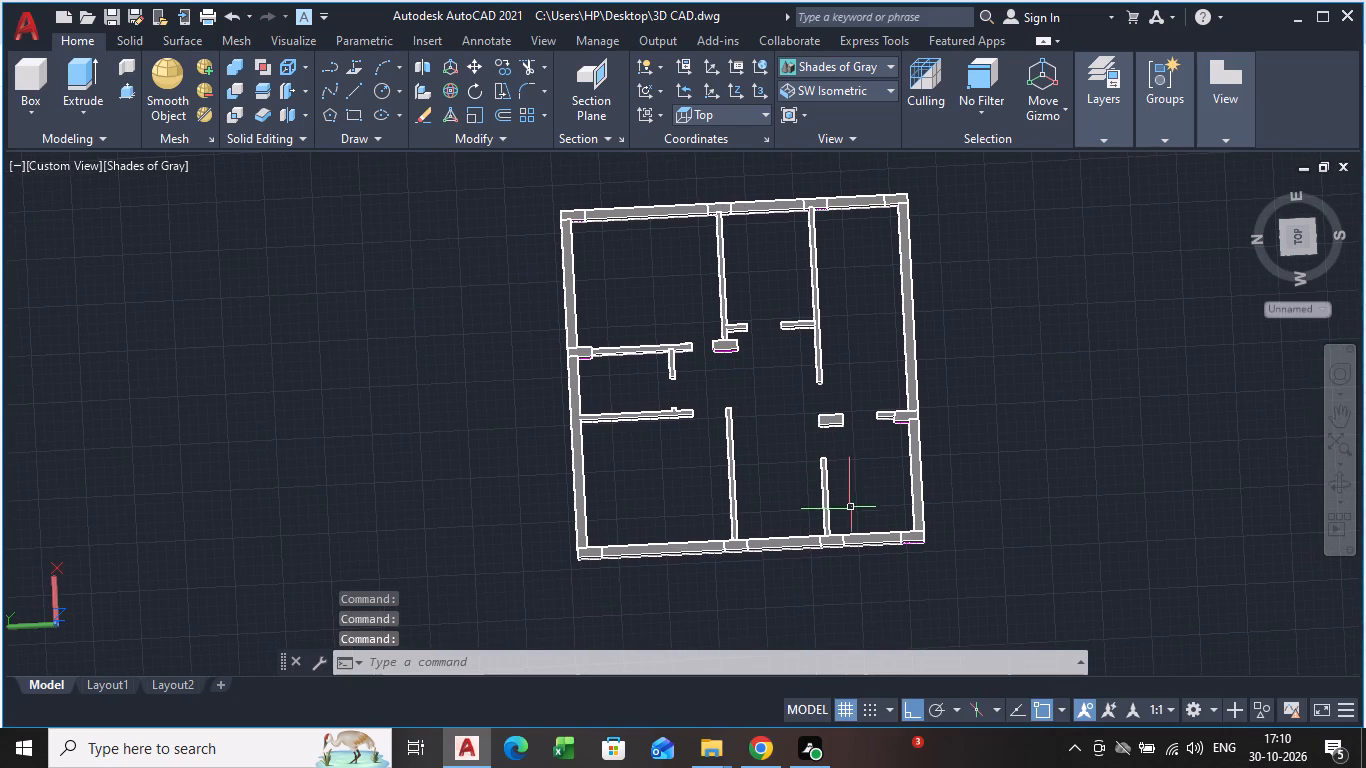
{"action": "middle_click_drag", "start_coordinate": [851, 513], "coordinate": [580, 520], "text": "shift"}
{"action": "scroll", "coordinate": [844, 524], "scroll_direction": "down", "scroll_amount": 1, "text": "shift"}
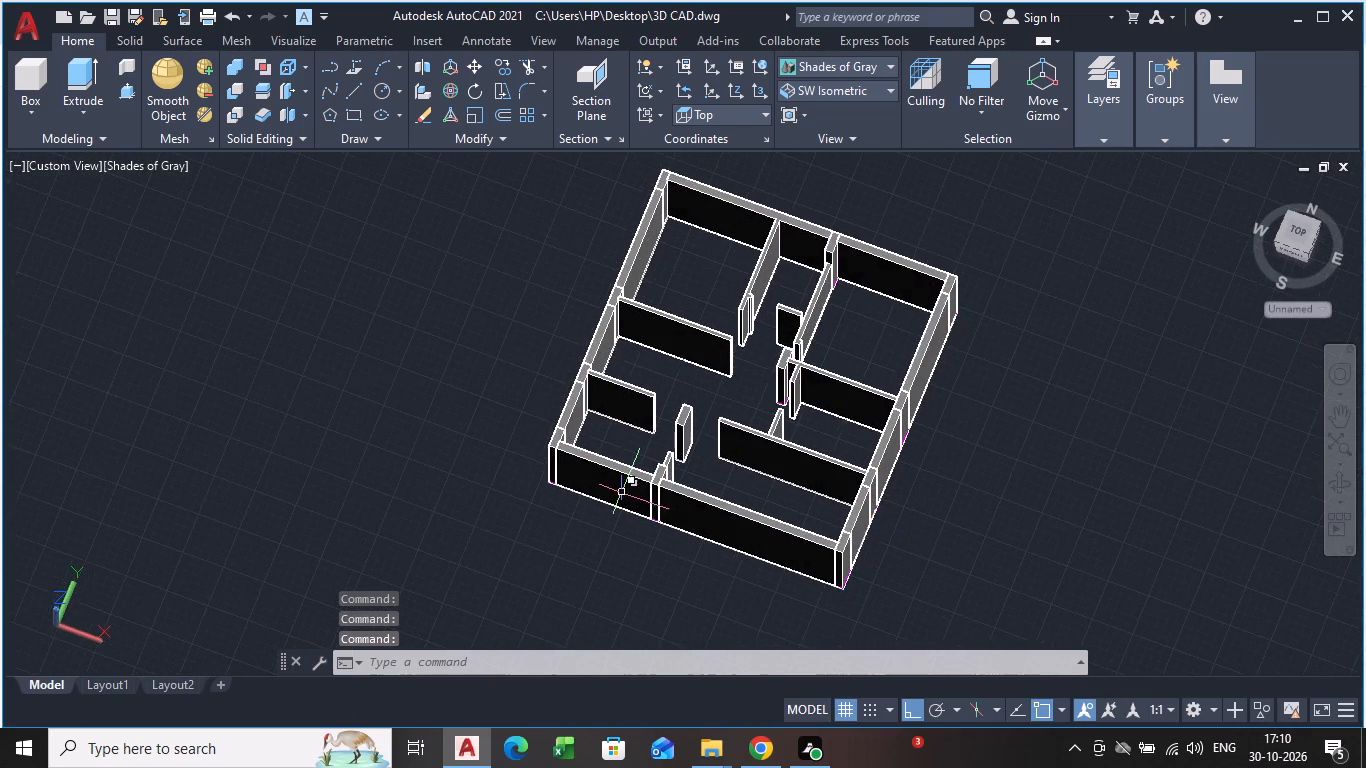
{"action": "scroll", "coordinate": [673, 471], "scroll_direction": "up", "scroll_amount": 3}
{"action": "middle_click_drag", "start_coordinate": [712, 520], "coordinate": [498, 469], "text": "shift"}
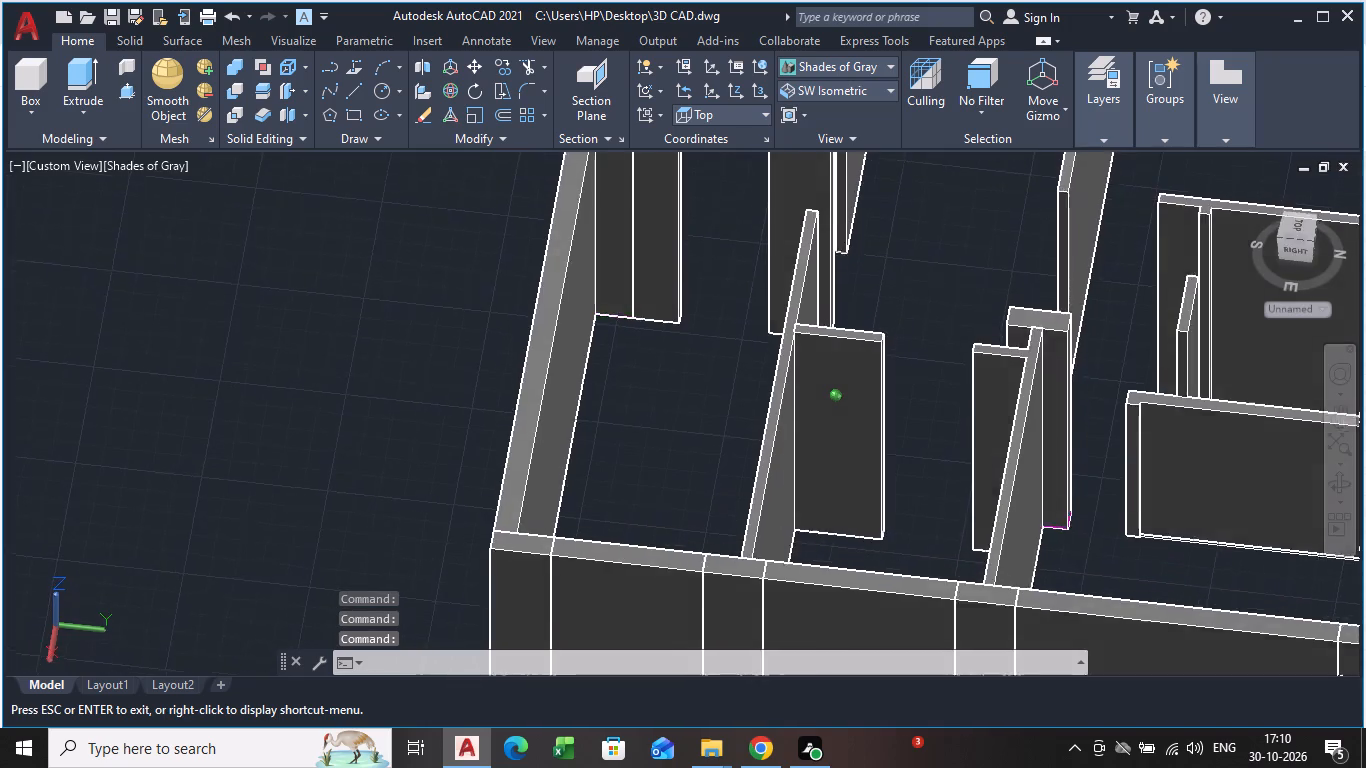
{"action": "middle_click_drag", "start_coordinate": [498, 469], "coordinate": [506, 499], "text": "shift"}
{"action": "middle_click_drag", "start_coordinate": [610, 495], "coordinate": [695, 505], "text": "shift"}
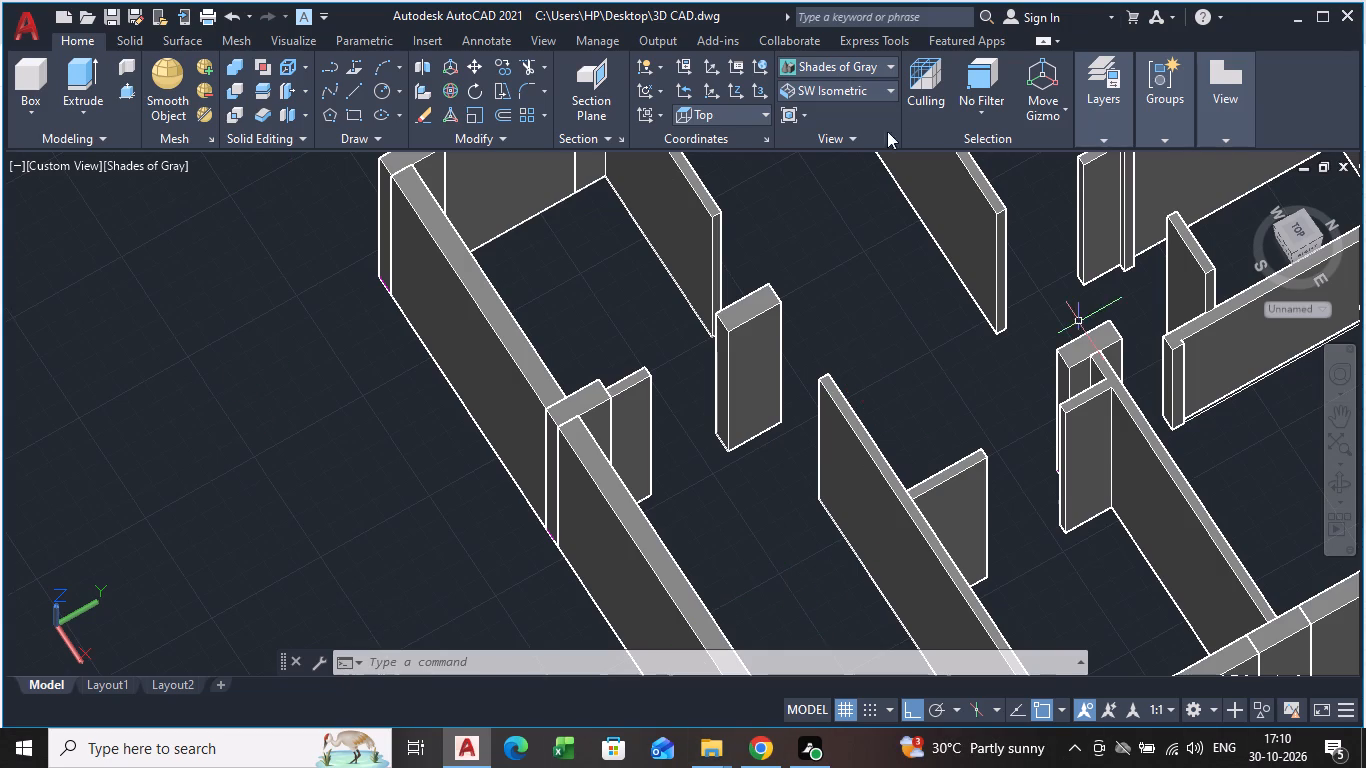
Draw a rectangle about 1' by 2'-1" from the base corner at the free end of the interior wall.
{"action": "left_click", "coordinate": [350, 117]}
{"action": "scroll", "coordinate": [866, 549], "scroll_direction": "up", "scroll_amount": 2}
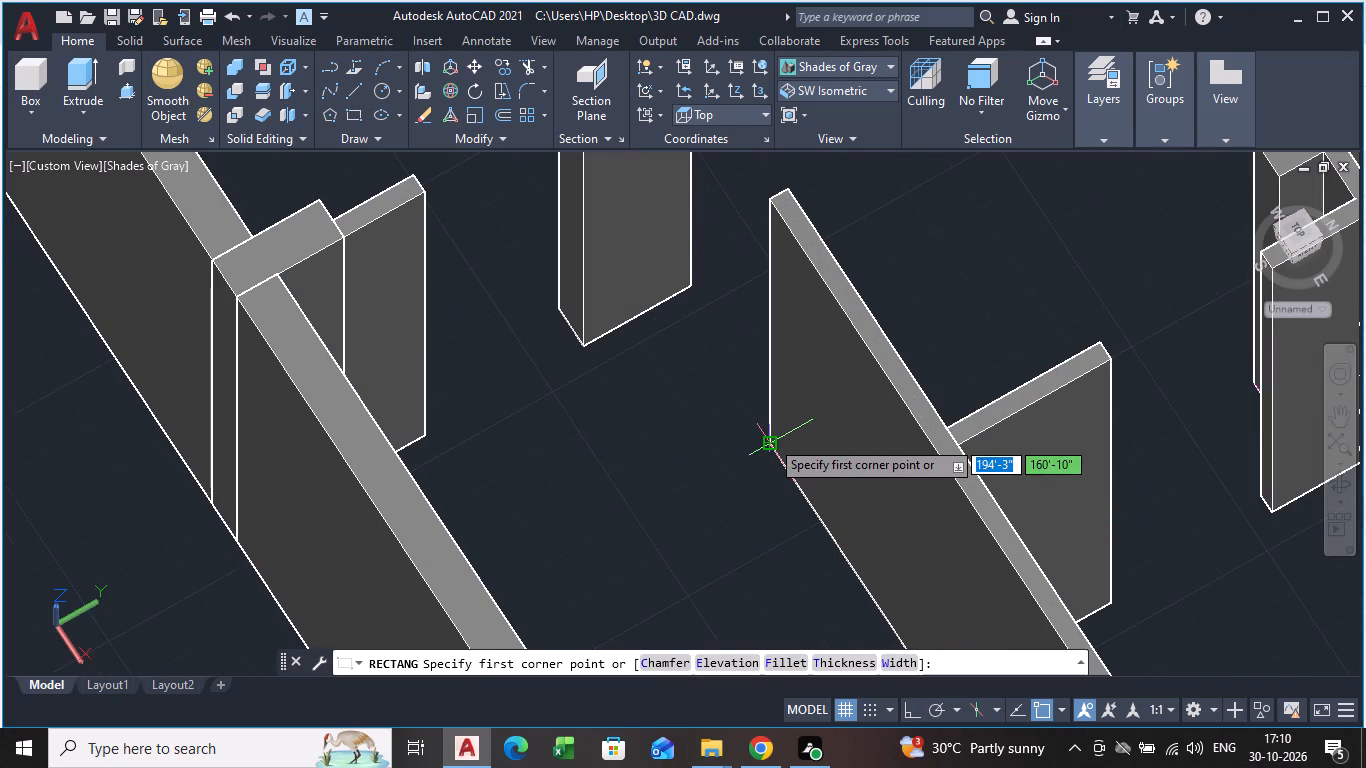
{"action": "left_click", "coordinate": [770, 439]}
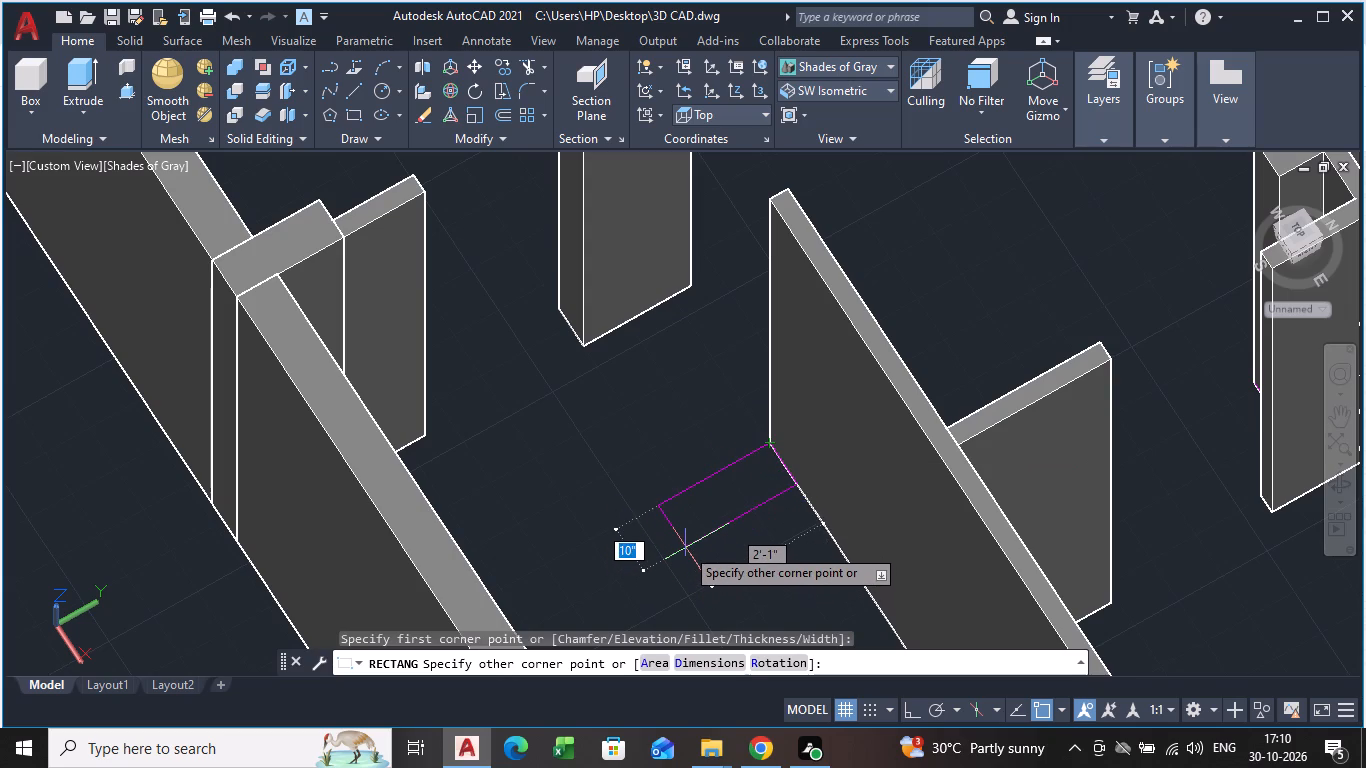
{"action": "left_click", "coordinate": [692, 555]}
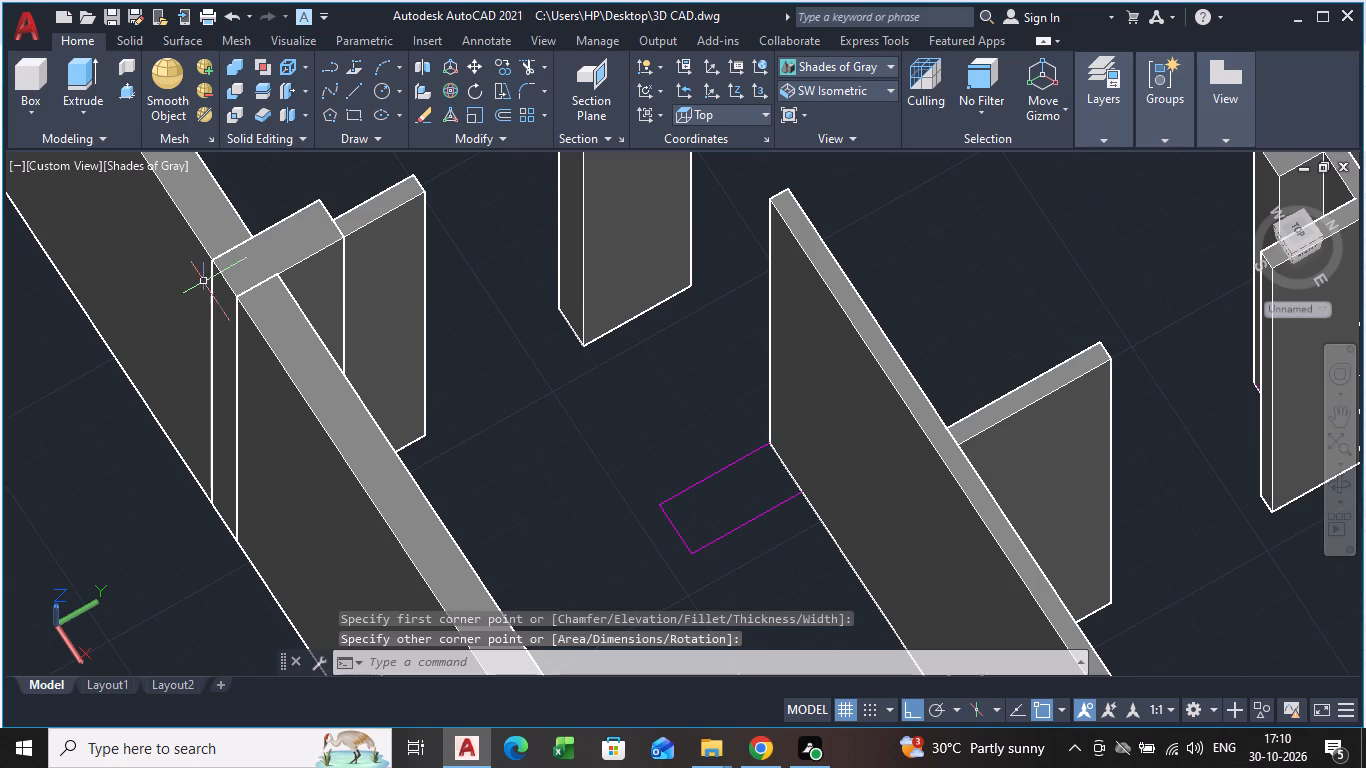
Presspull the small rectangle beside the interior wall up 1' into a solid block.
{"action": "left_click", "coordinate": [129, 92]}
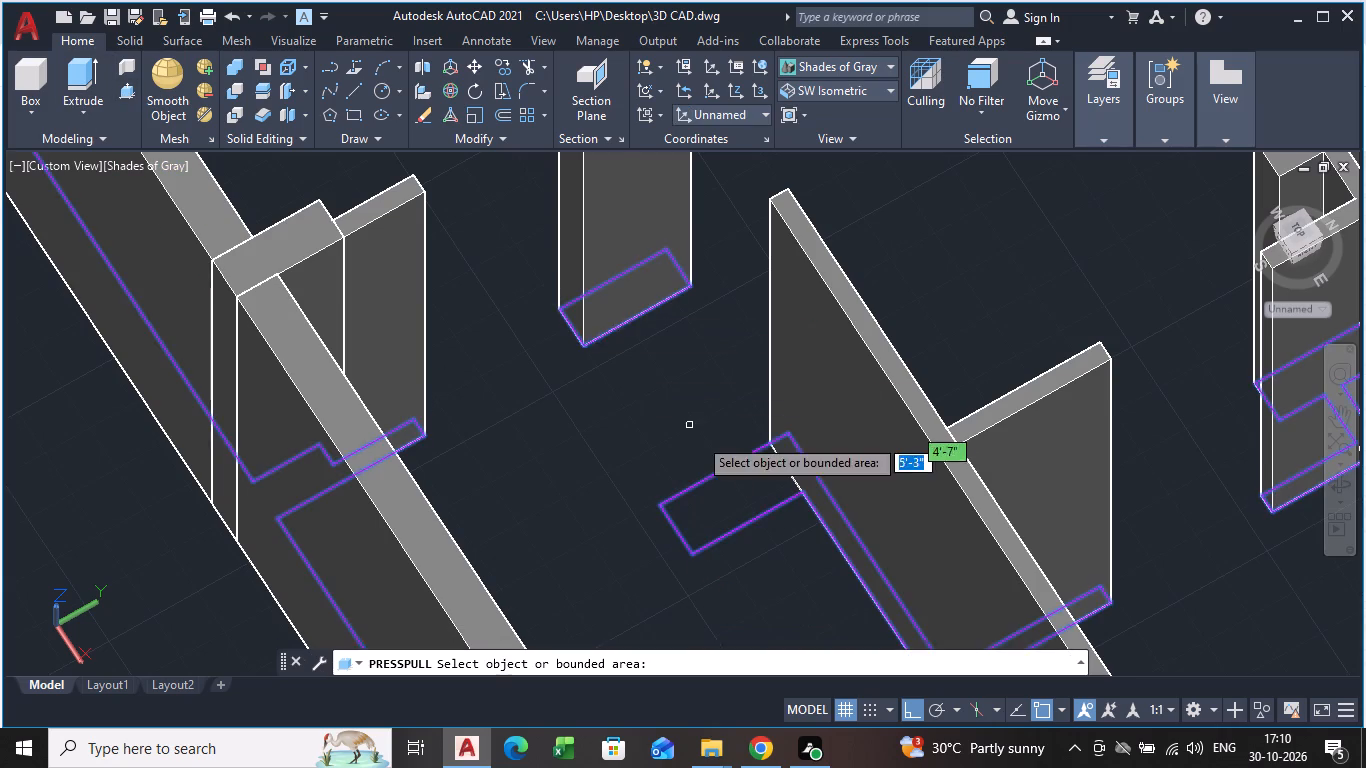
{"action": "left_click", "coordinate": [738, 510]}
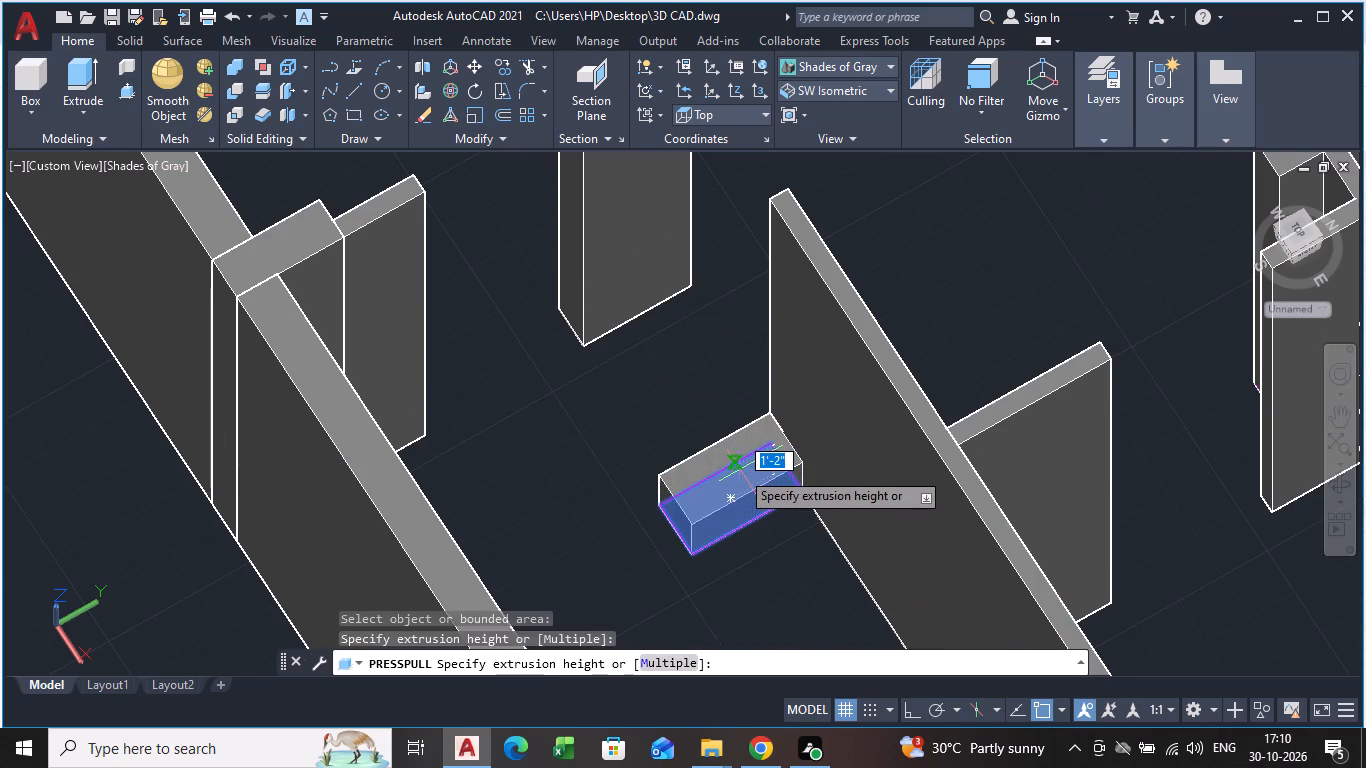
{"action": "type", "text": "1'"}
{"action": "key", "text": "Return"}
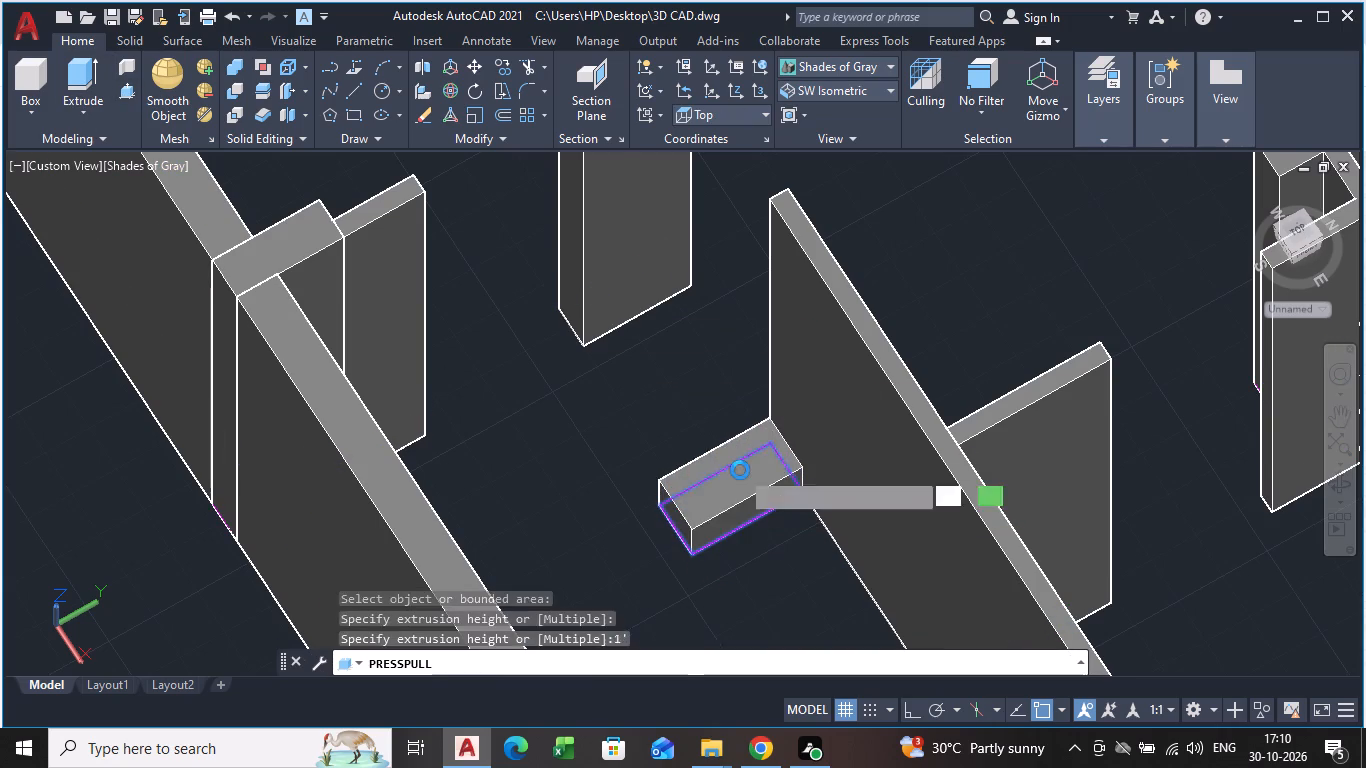
{"action": "key", "text": "space"}
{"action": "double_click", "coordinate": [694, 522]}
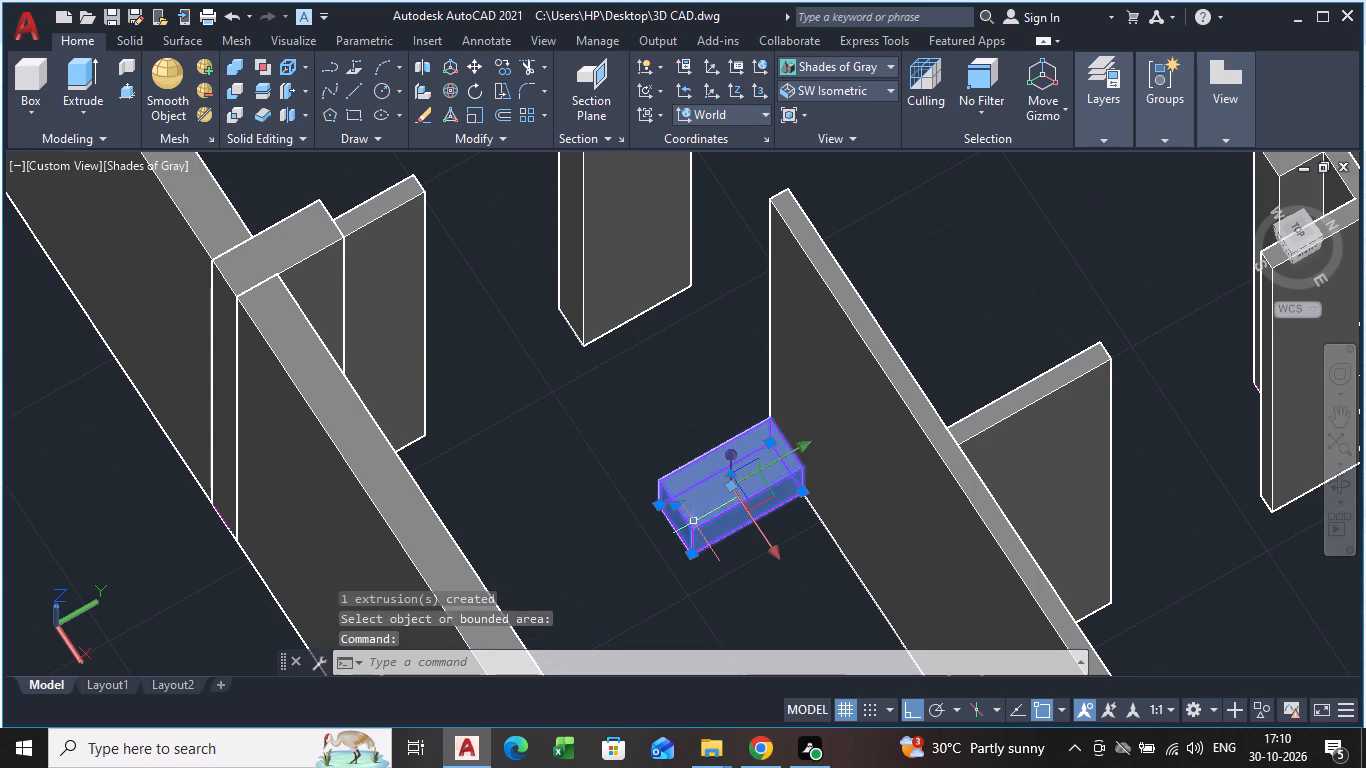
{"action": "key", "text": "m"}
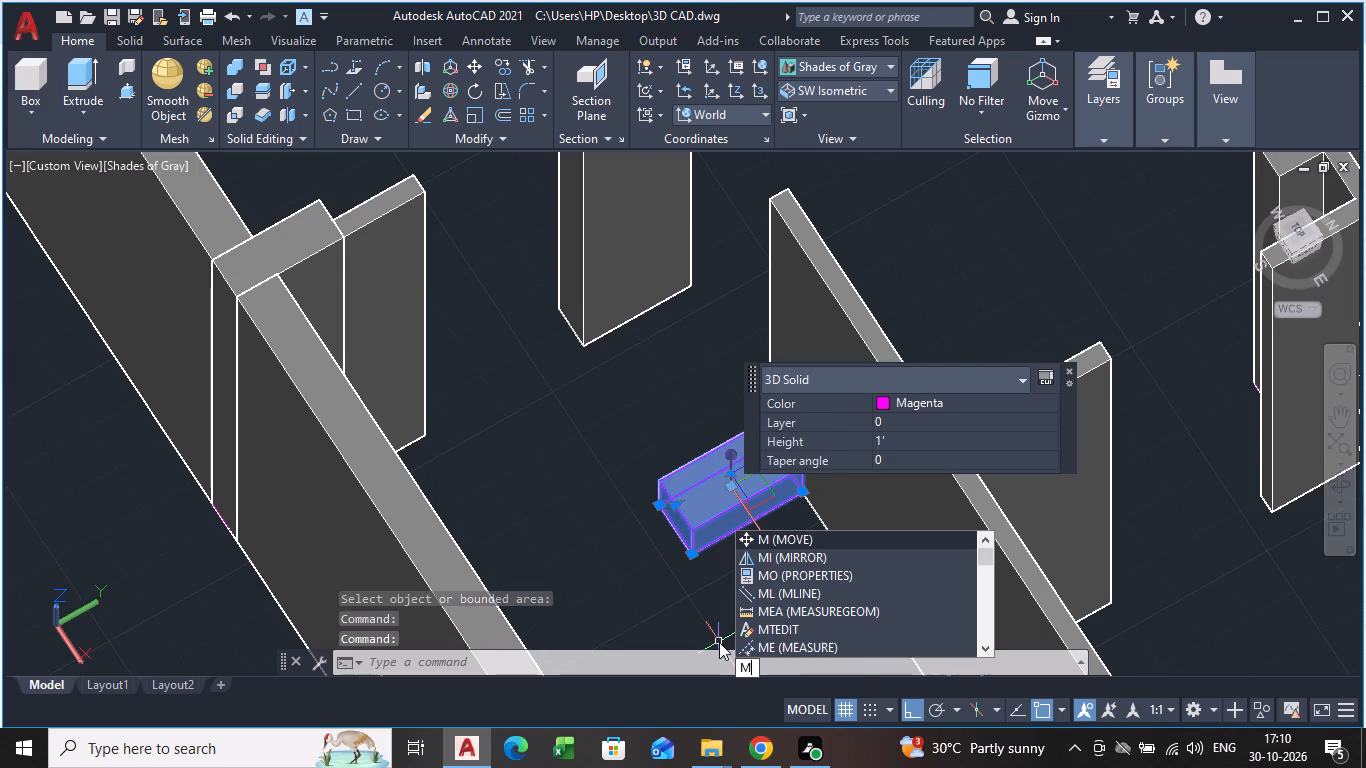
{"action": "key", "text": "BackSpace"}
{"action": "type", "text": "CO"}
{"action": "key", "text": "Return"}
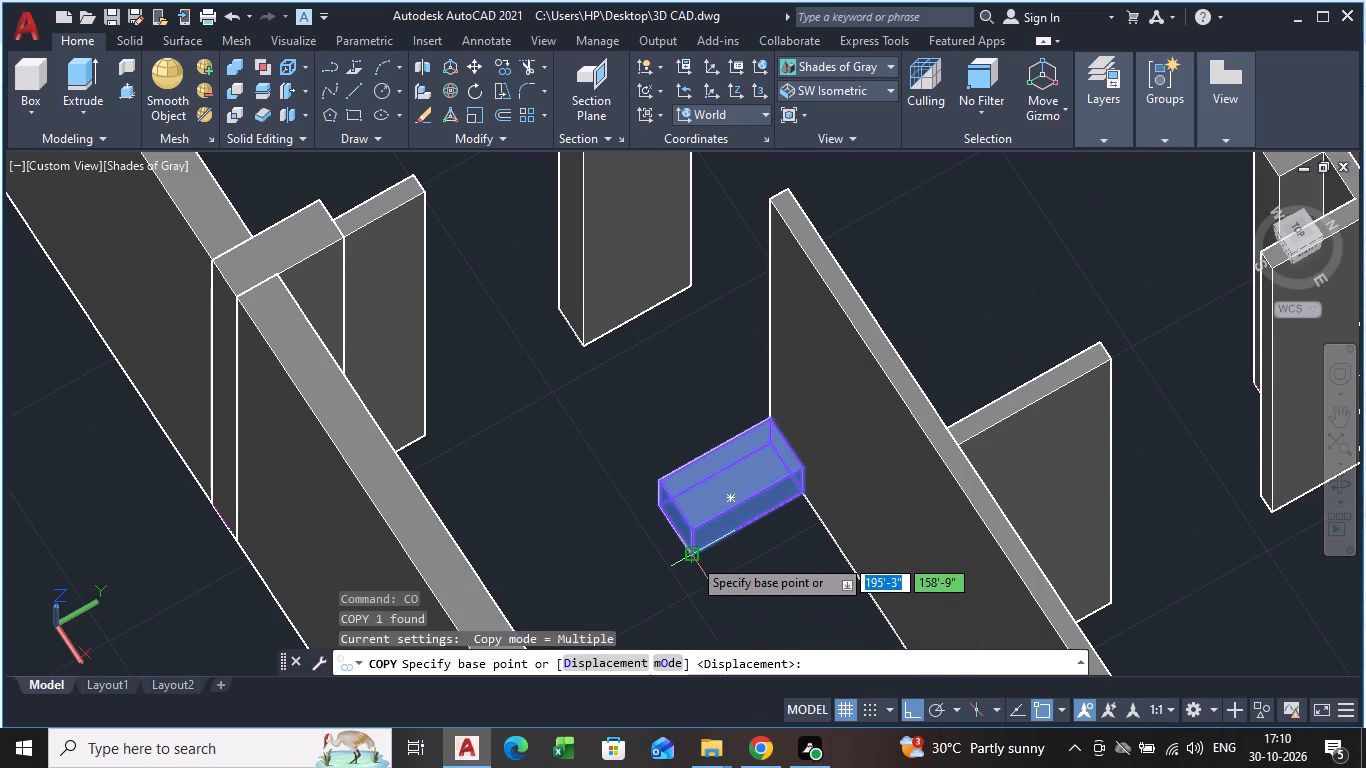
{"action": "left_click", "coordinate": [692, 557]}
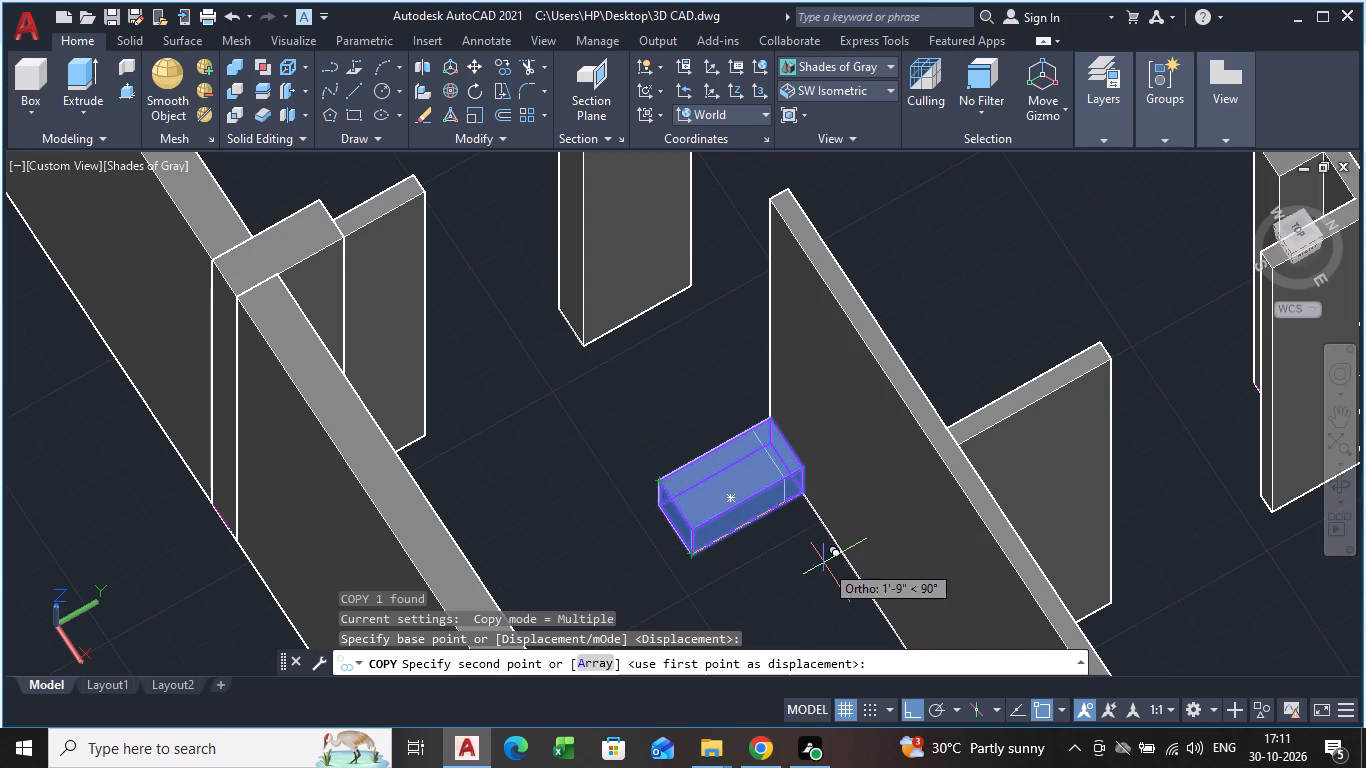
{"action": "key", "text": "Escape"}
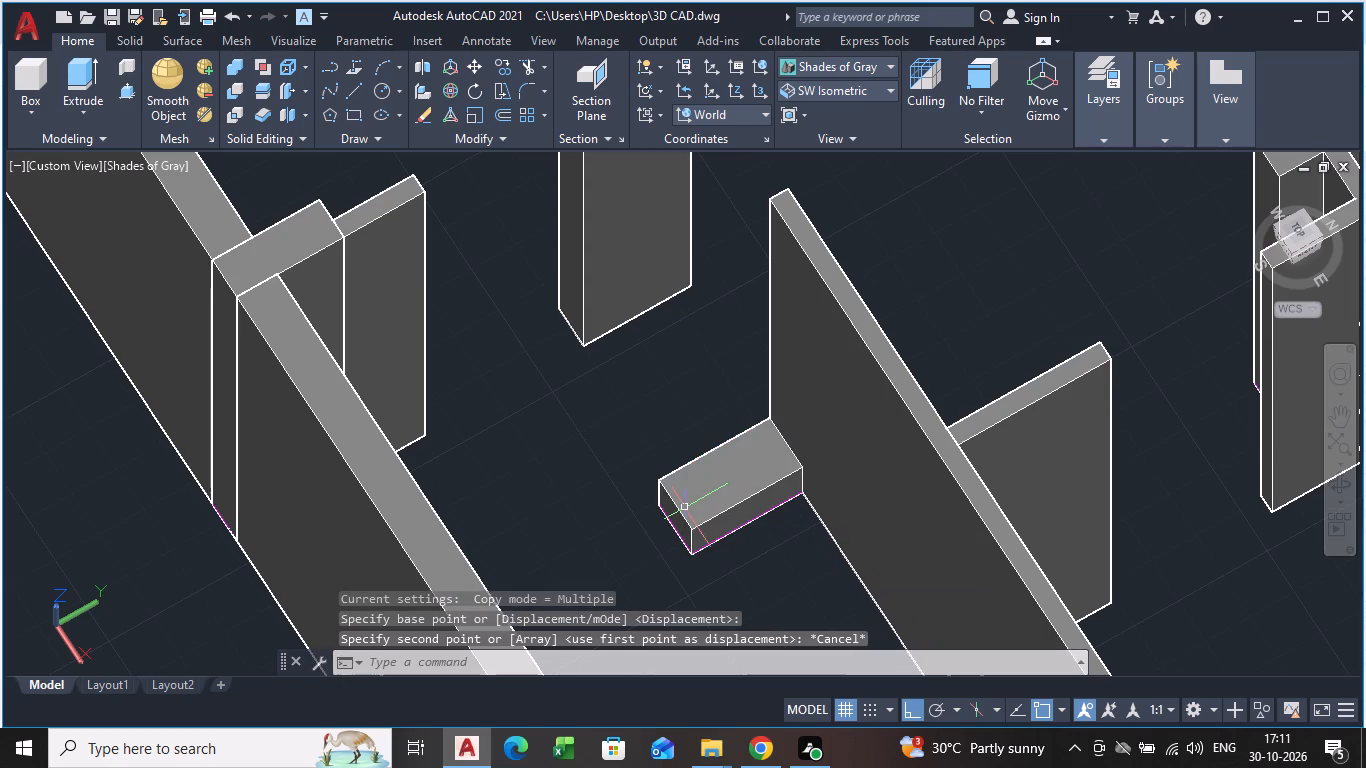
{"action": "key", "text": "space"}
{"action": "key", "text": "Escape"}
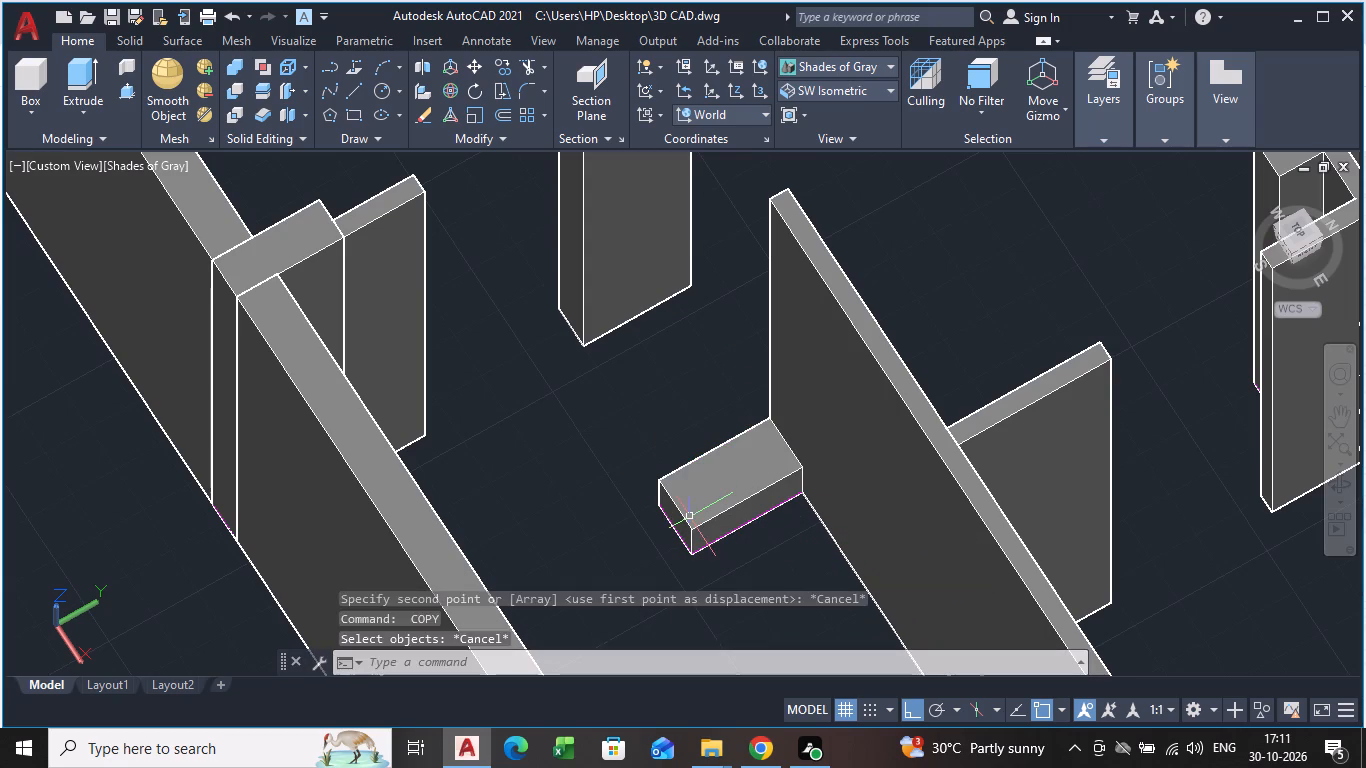
Copy the 1' high block from its lower corner to about 4'-5" straight above the original.
{"action": "left_click", "coordinate": [690, 517]}
{"action": "type", "text": "CO"}
{"action": "key", "text": "Return"}
{"action": "left_click", "coordinate": [662, 510]}
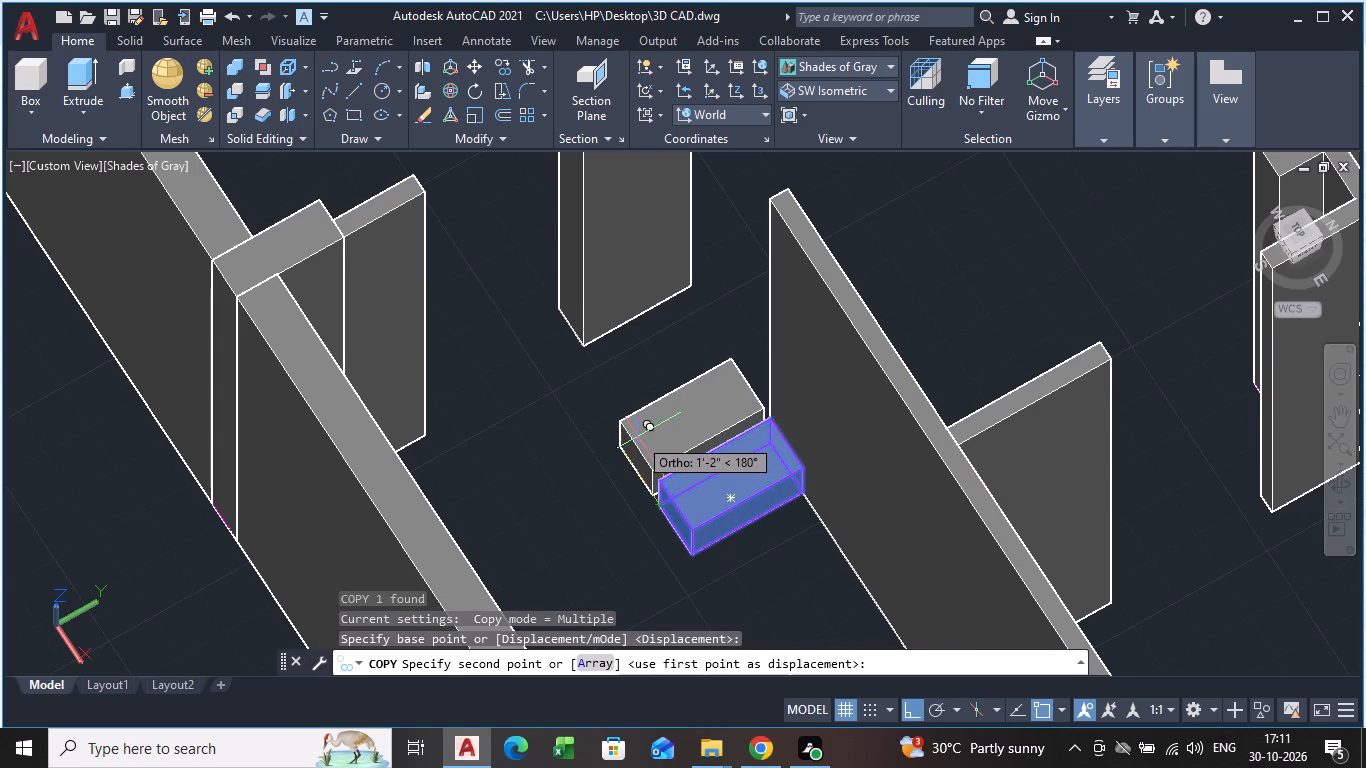
{"action": "key", "text": "ctrl+F8"}
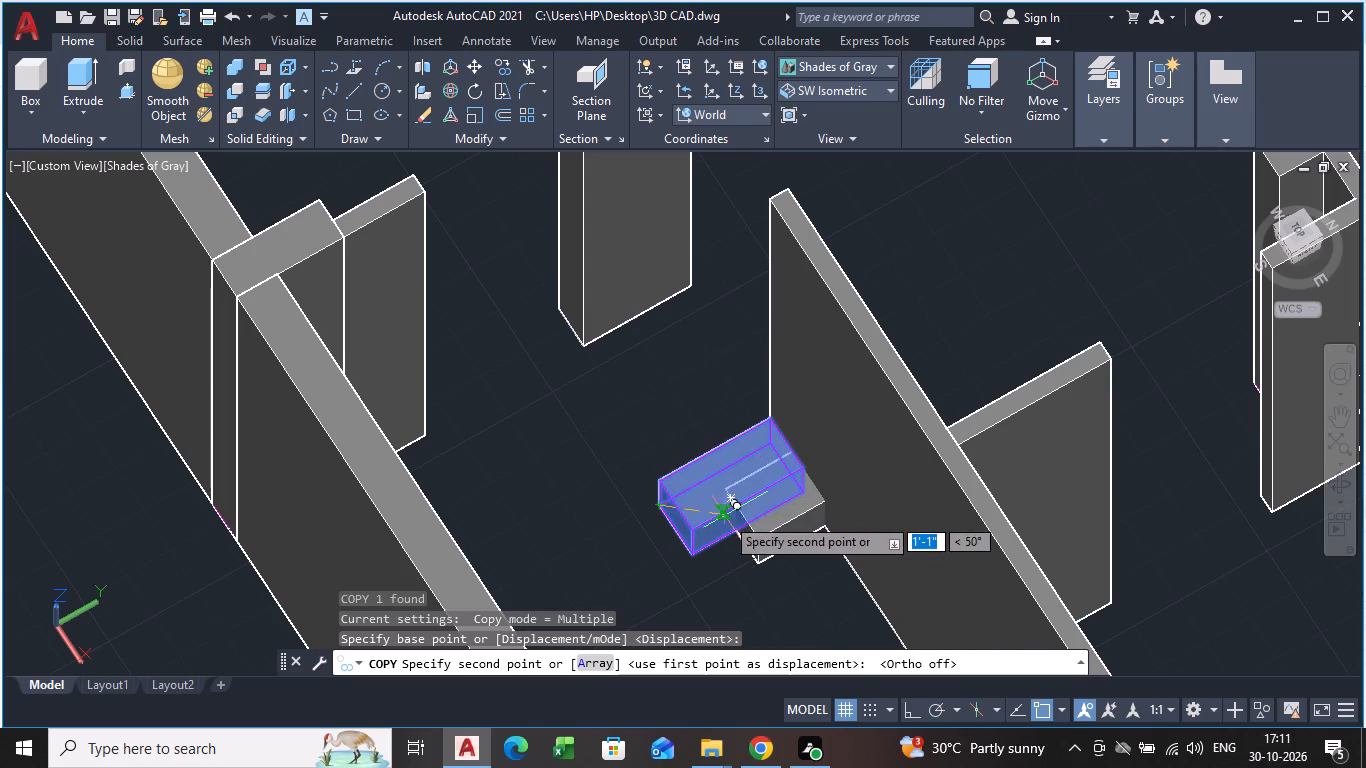
{"action": "scroll", "coordinate": [713, 517], "scroll_direction": "up", "scroll_amount": 3}
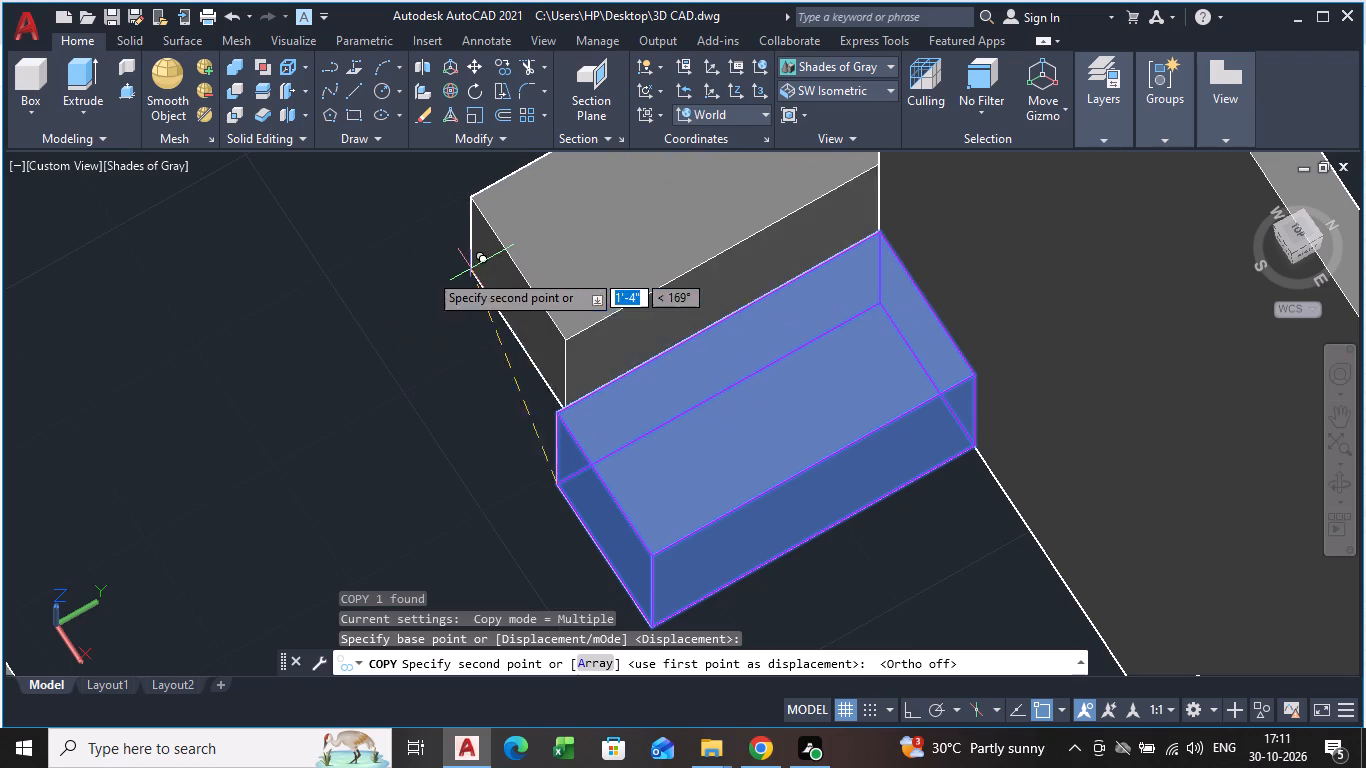
{"action": "scroll", "coordinate": [656, 614], "scroll_direction": "down", "scroll_amount": 2}
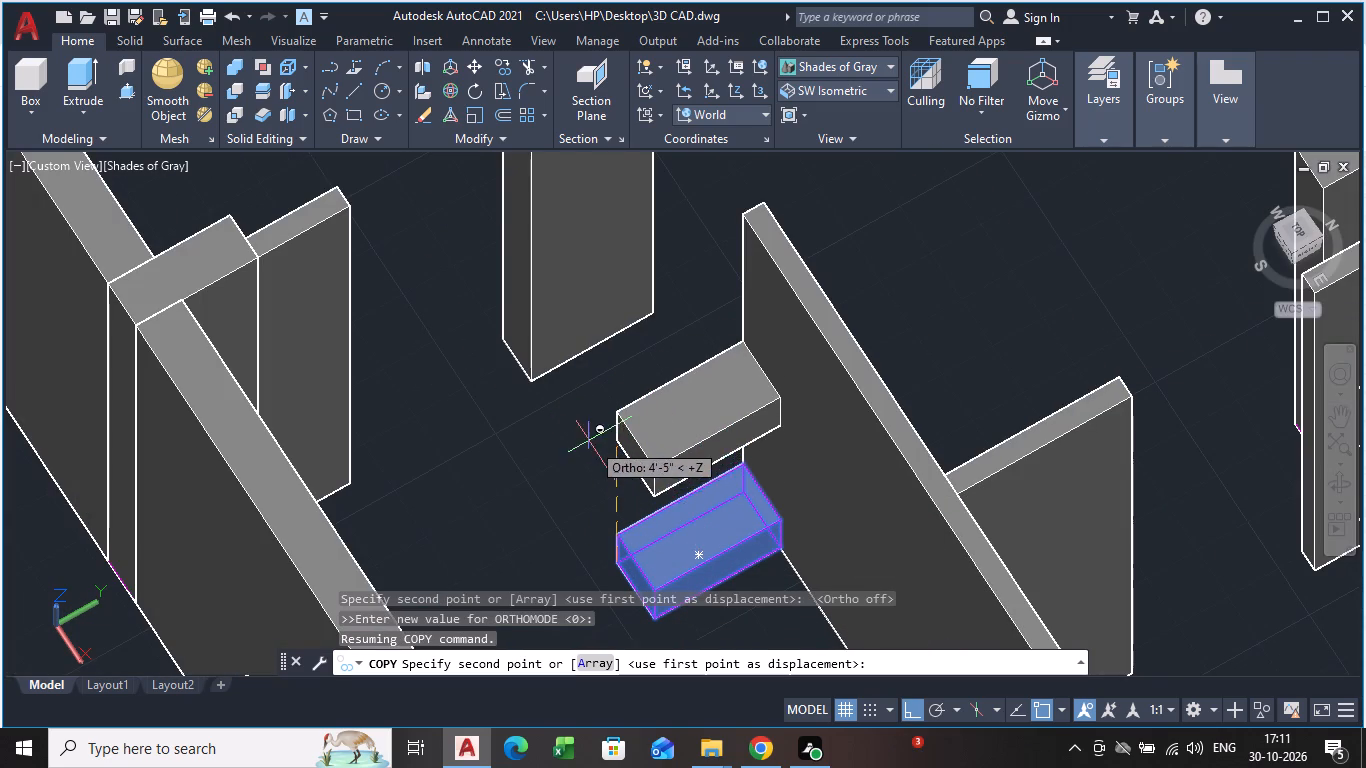
{"action": "left_click", "coordinate": [589, 441], "text": "shift"}
{"action": "key", "text": "space"}
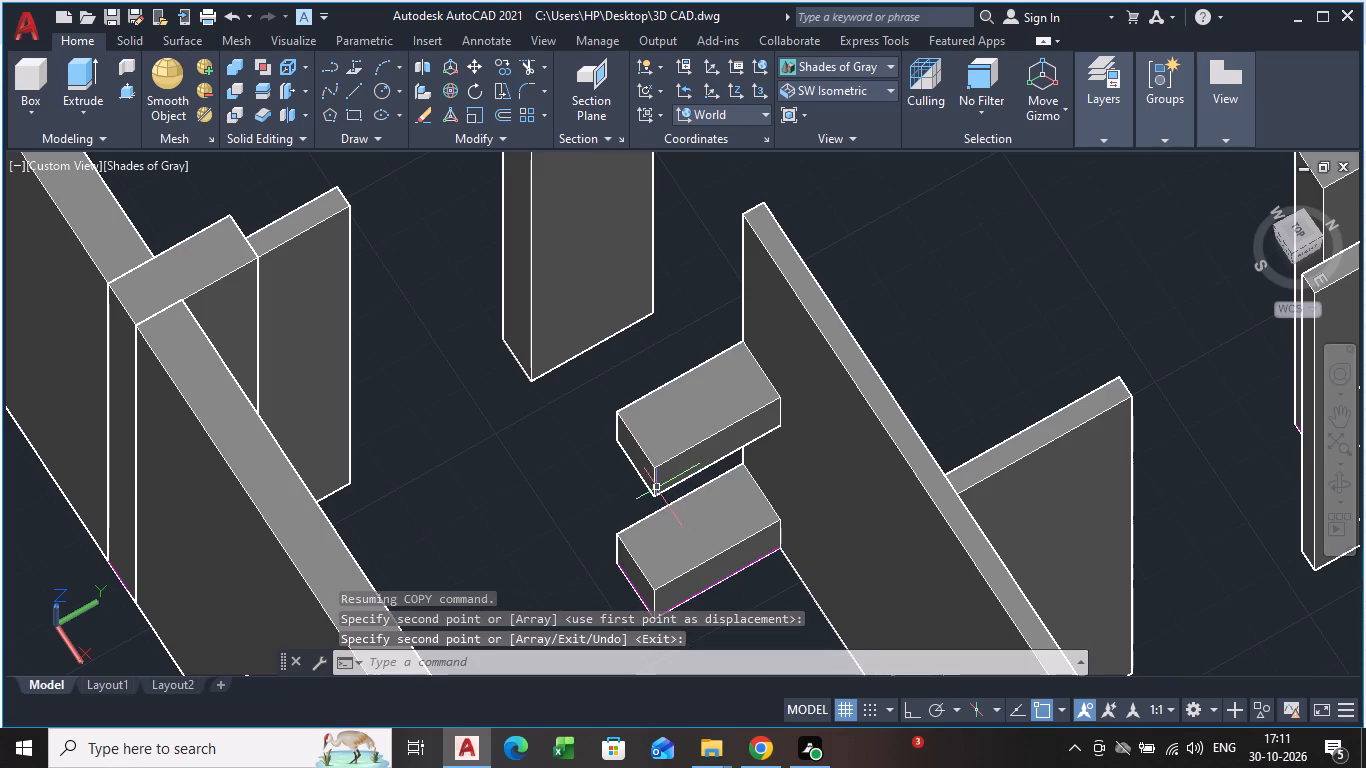
Move the raised copy by its lower rear corner, snapping to the upper front corner of the original block.
{"action": "left_click", "coordinate": [657, 488]}
{"action": "left_click", "coordinate": [622, 443]}
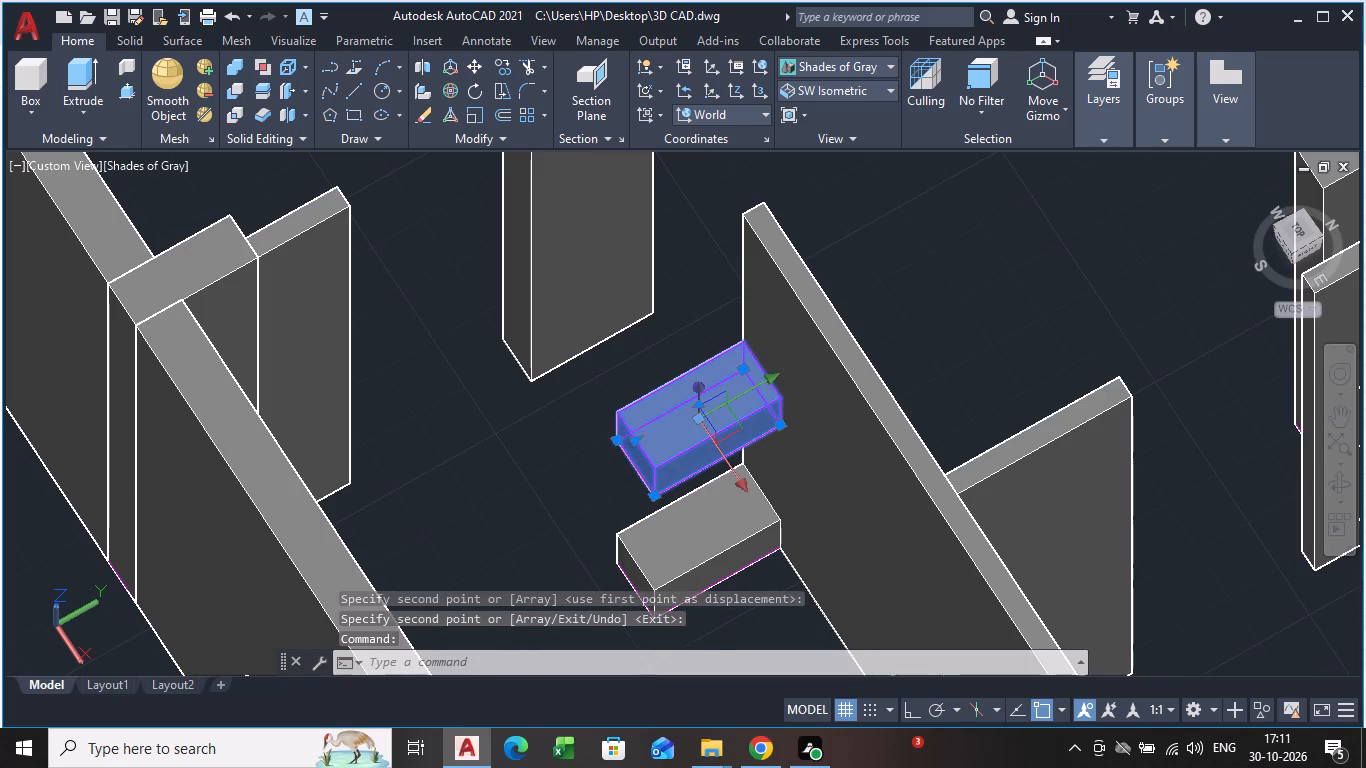
{"action": "scroll", "coordinate": [648, 595], "scroll_direction": "up", "scroll_amount": 2}
{"action": "middle_click_drag", "start_coordinate": [648, 595], "coordinate": [648, 589]}
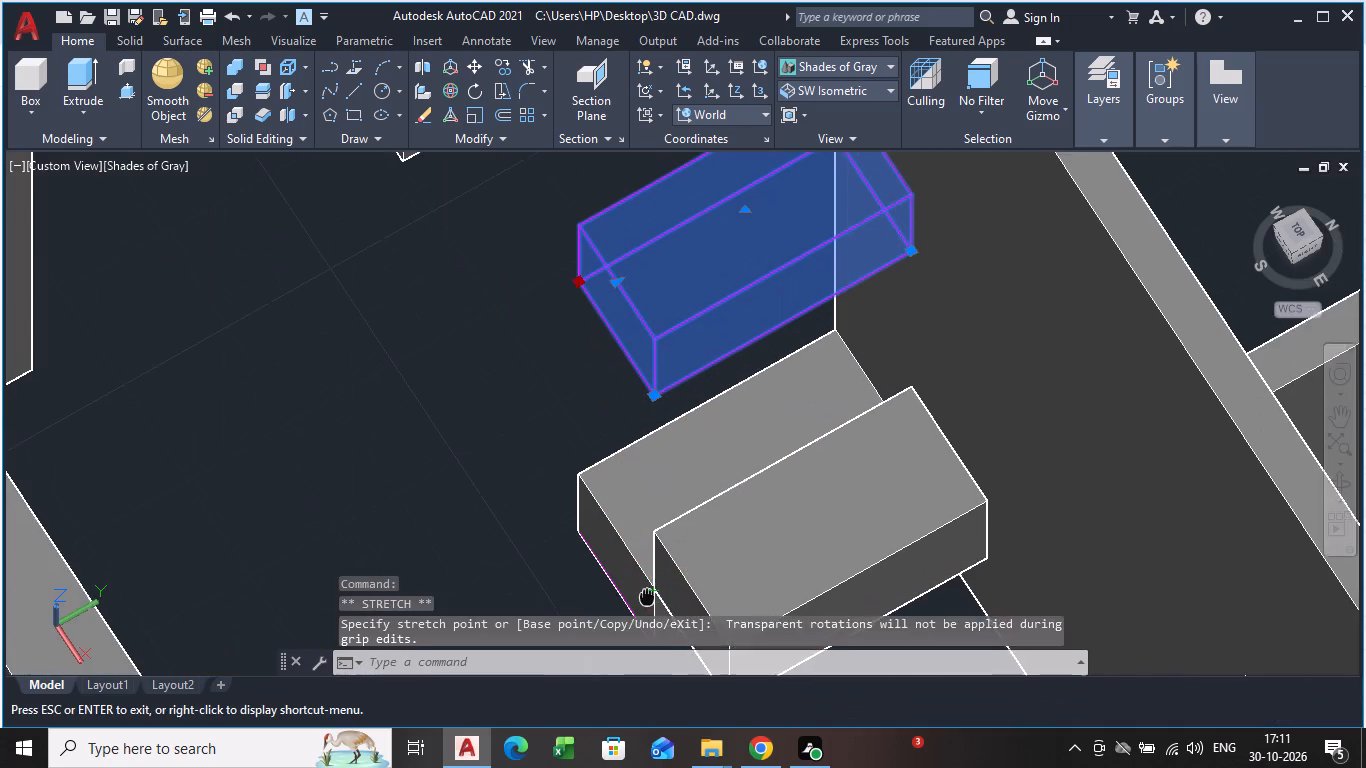
{"action": "middle_click_drag", "start_coordinate": [648, 589], "coordinate": [645, 510]}
{"action": "left_click", "coordinate": [651, 516]}
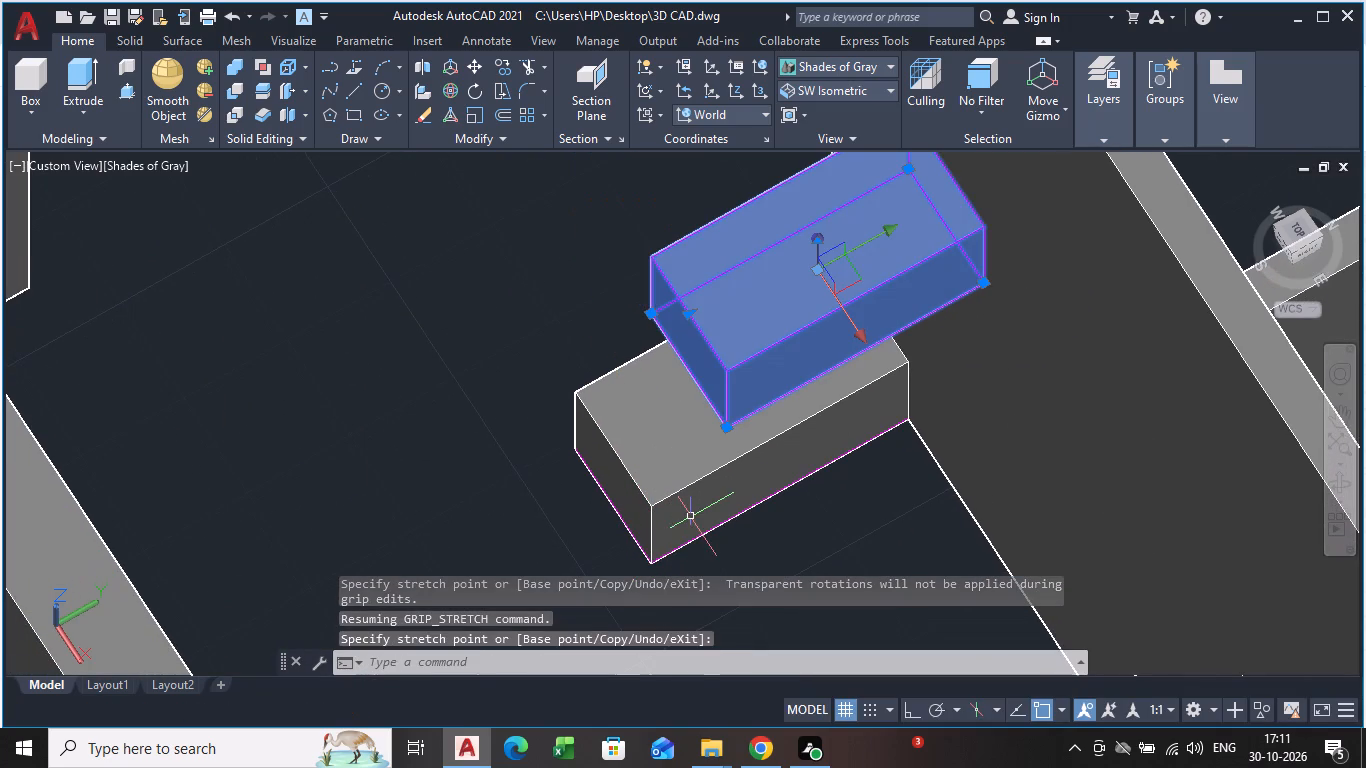
{"action": "left_click", "coordinate": [653, 313]}
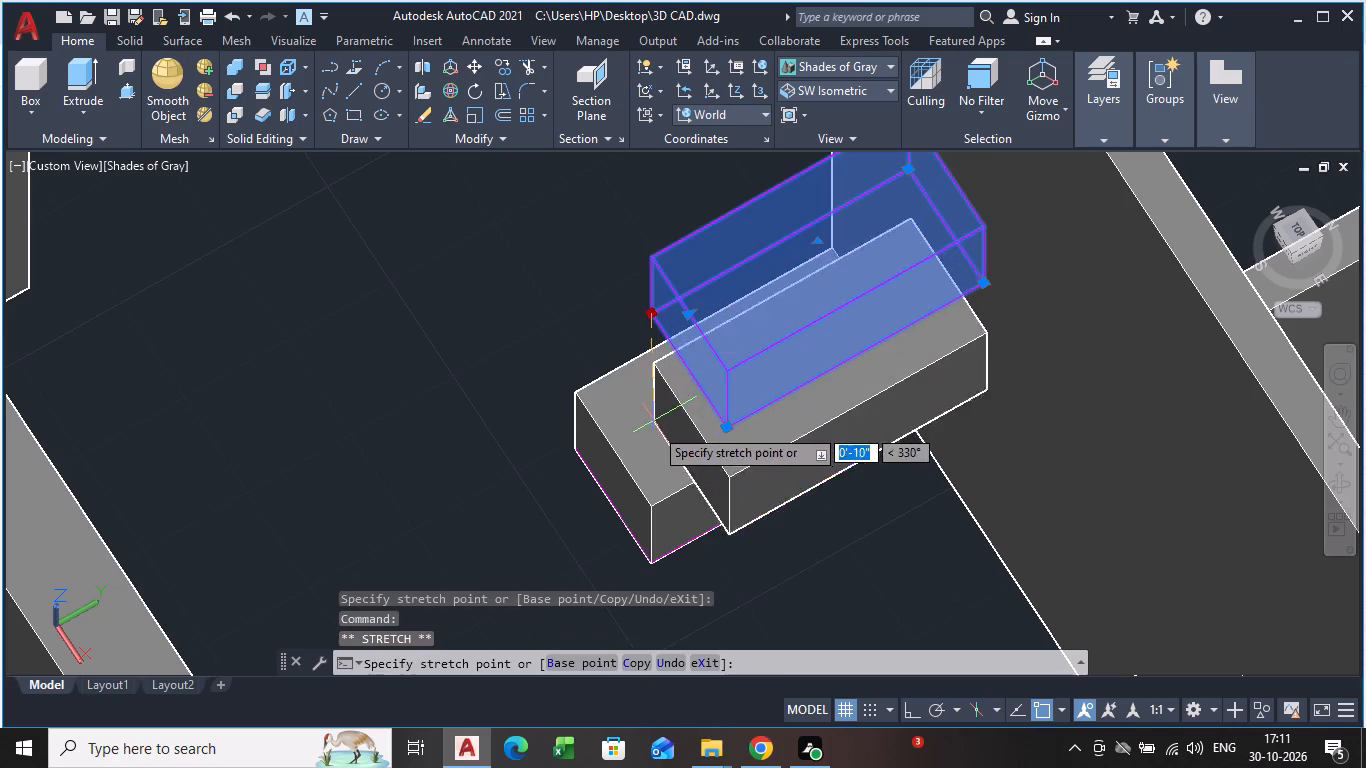
{"action": "scroll", "coordinate": [652, 506], "scroll_direction": "up", "scroll_amount": 7}
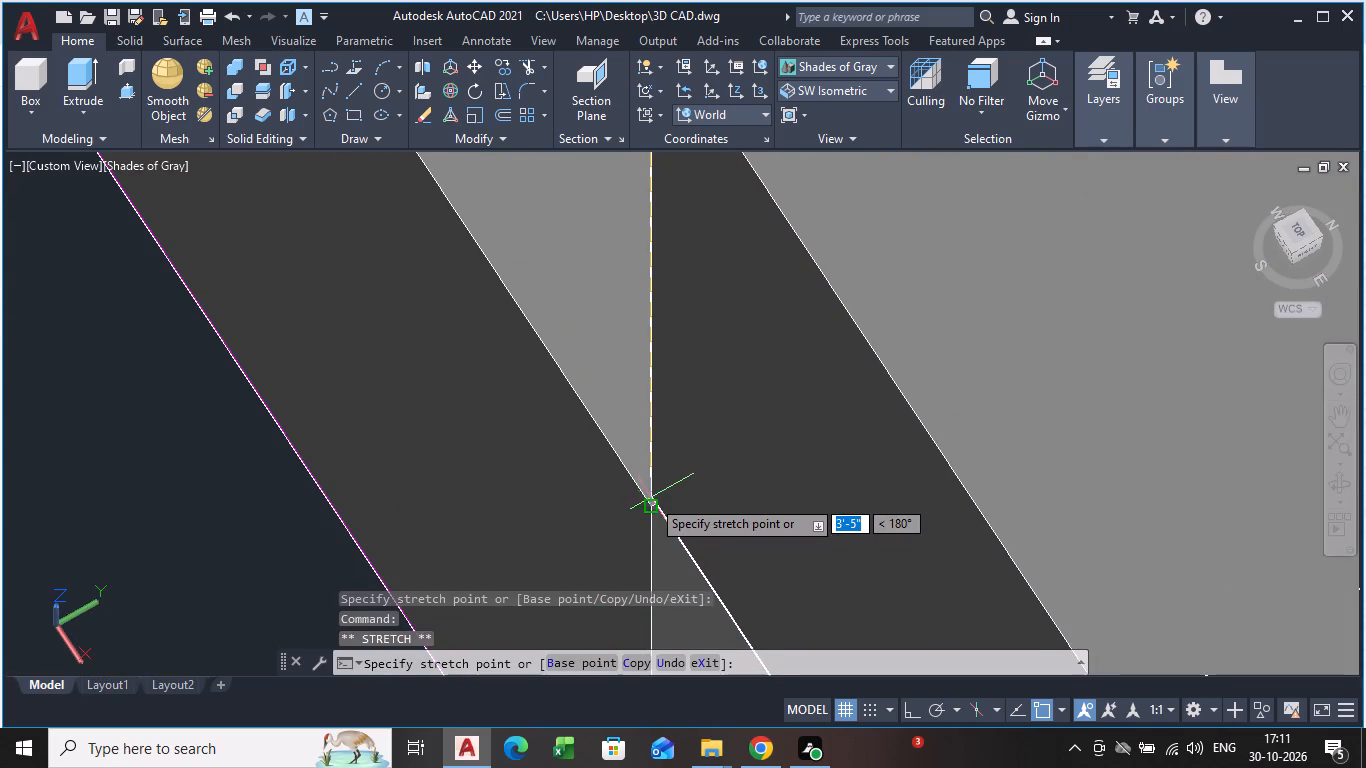
{"action": "left_click", "coordinate": [651, 505]}
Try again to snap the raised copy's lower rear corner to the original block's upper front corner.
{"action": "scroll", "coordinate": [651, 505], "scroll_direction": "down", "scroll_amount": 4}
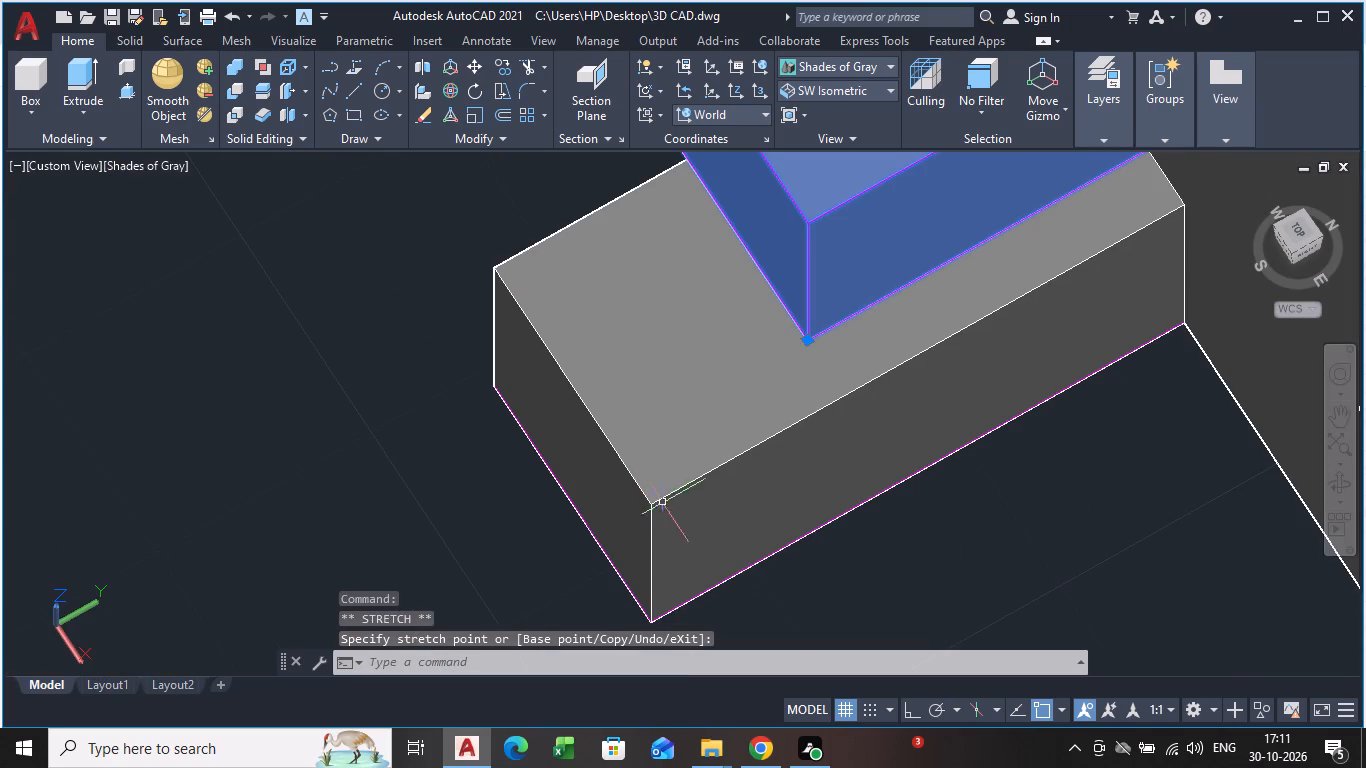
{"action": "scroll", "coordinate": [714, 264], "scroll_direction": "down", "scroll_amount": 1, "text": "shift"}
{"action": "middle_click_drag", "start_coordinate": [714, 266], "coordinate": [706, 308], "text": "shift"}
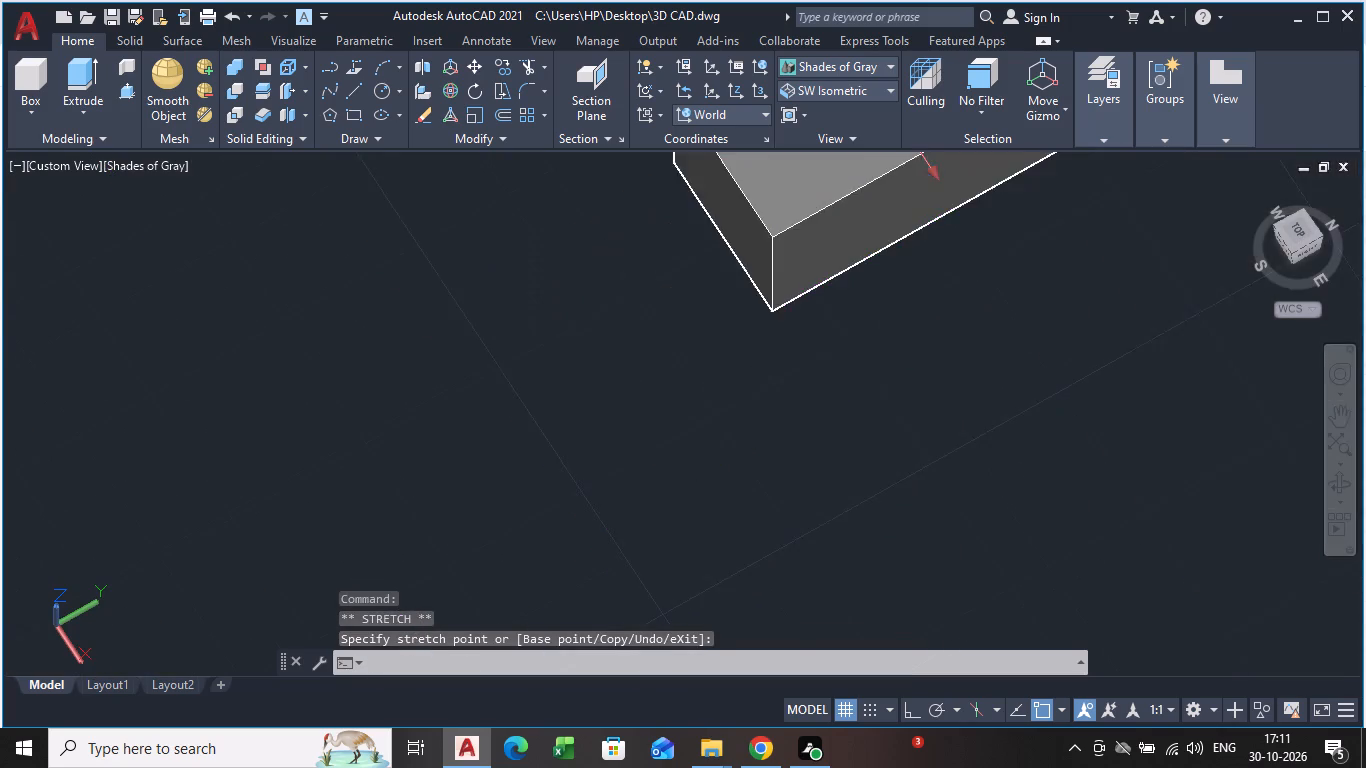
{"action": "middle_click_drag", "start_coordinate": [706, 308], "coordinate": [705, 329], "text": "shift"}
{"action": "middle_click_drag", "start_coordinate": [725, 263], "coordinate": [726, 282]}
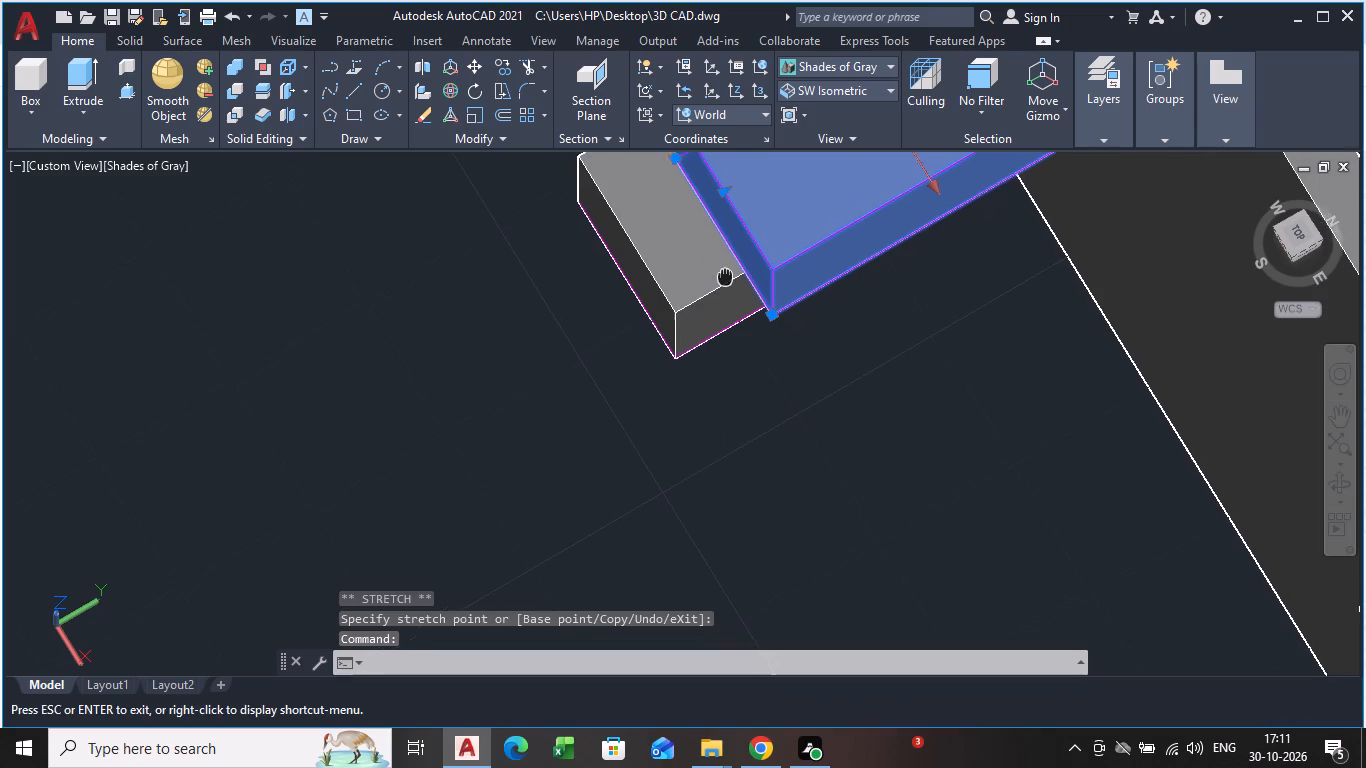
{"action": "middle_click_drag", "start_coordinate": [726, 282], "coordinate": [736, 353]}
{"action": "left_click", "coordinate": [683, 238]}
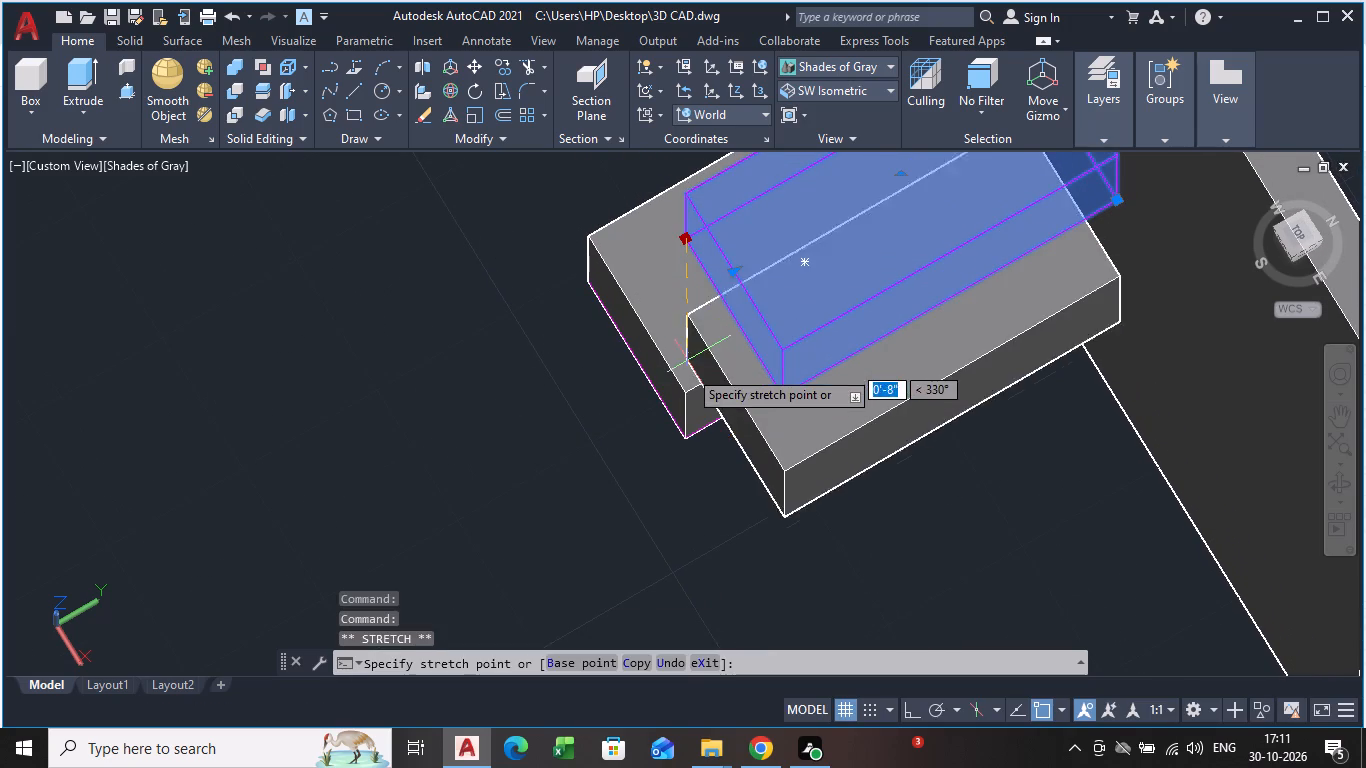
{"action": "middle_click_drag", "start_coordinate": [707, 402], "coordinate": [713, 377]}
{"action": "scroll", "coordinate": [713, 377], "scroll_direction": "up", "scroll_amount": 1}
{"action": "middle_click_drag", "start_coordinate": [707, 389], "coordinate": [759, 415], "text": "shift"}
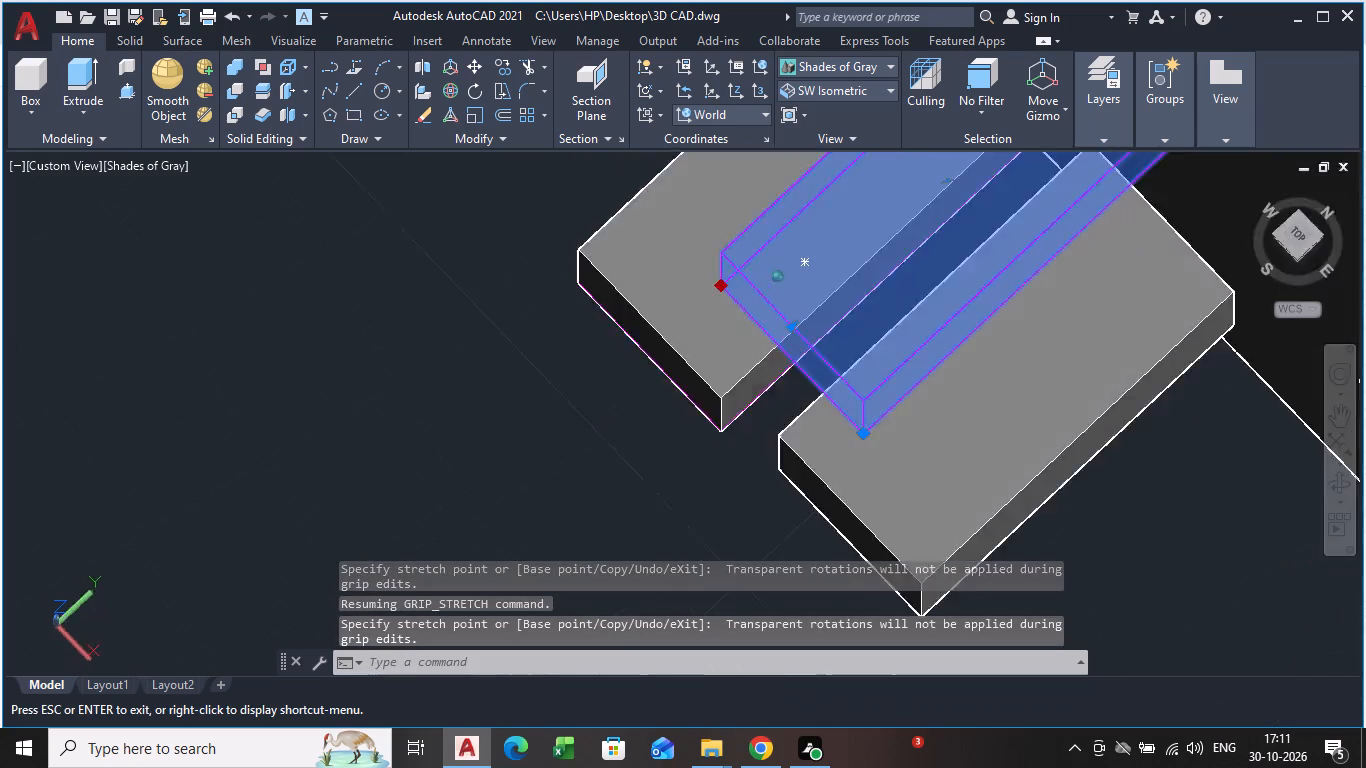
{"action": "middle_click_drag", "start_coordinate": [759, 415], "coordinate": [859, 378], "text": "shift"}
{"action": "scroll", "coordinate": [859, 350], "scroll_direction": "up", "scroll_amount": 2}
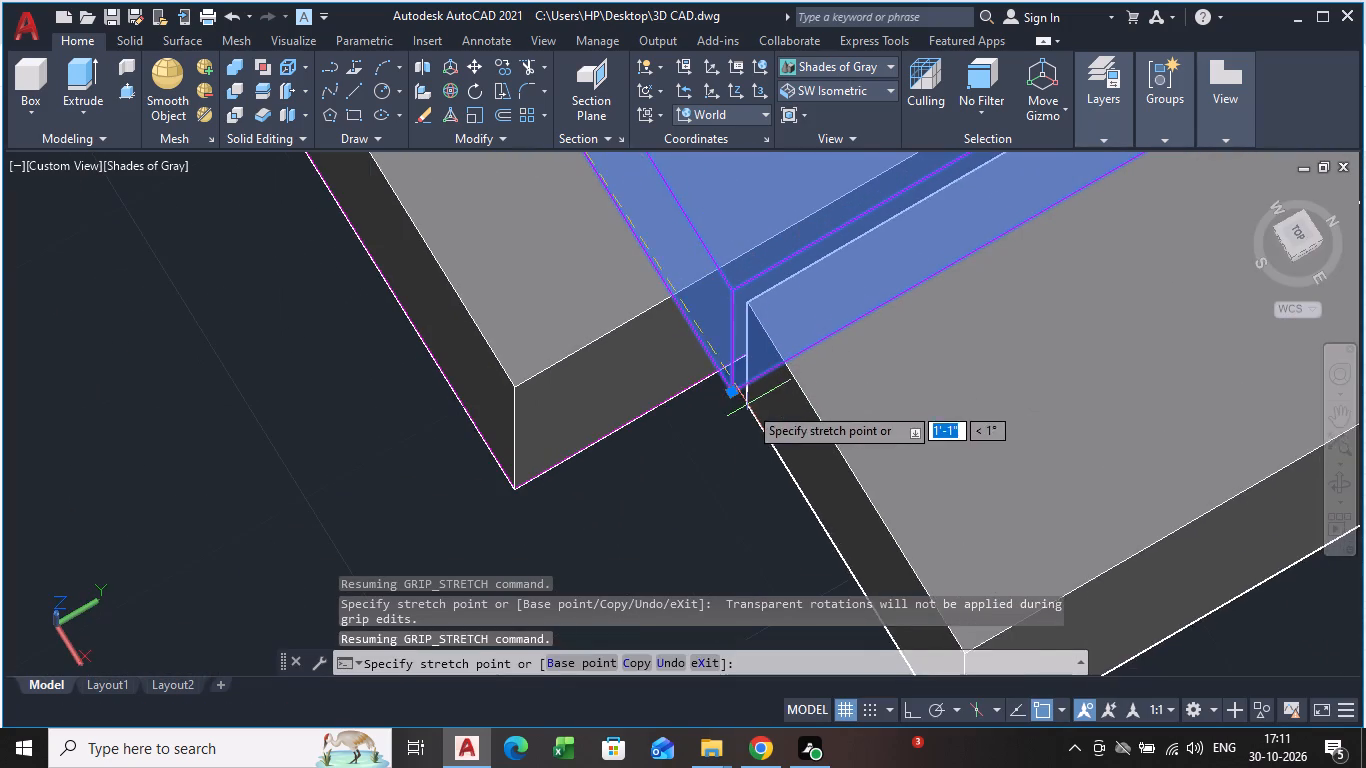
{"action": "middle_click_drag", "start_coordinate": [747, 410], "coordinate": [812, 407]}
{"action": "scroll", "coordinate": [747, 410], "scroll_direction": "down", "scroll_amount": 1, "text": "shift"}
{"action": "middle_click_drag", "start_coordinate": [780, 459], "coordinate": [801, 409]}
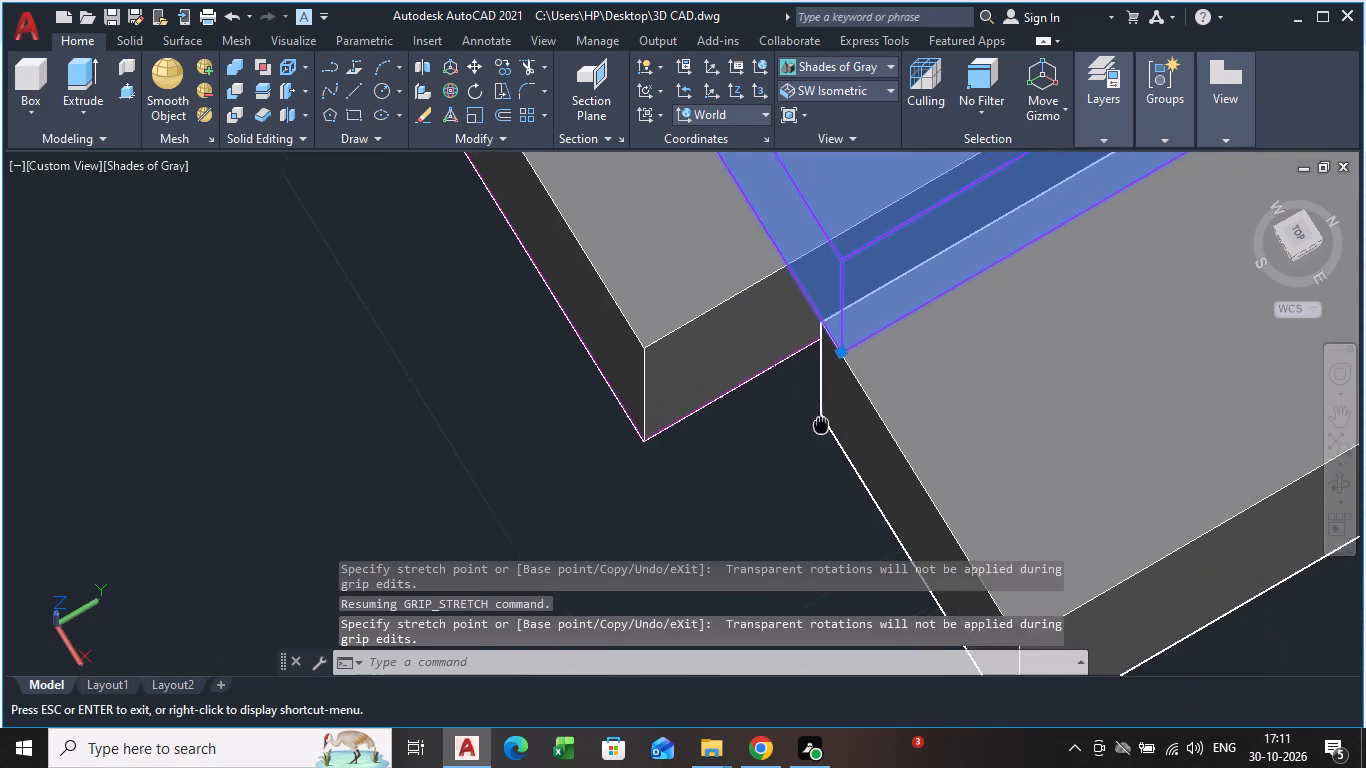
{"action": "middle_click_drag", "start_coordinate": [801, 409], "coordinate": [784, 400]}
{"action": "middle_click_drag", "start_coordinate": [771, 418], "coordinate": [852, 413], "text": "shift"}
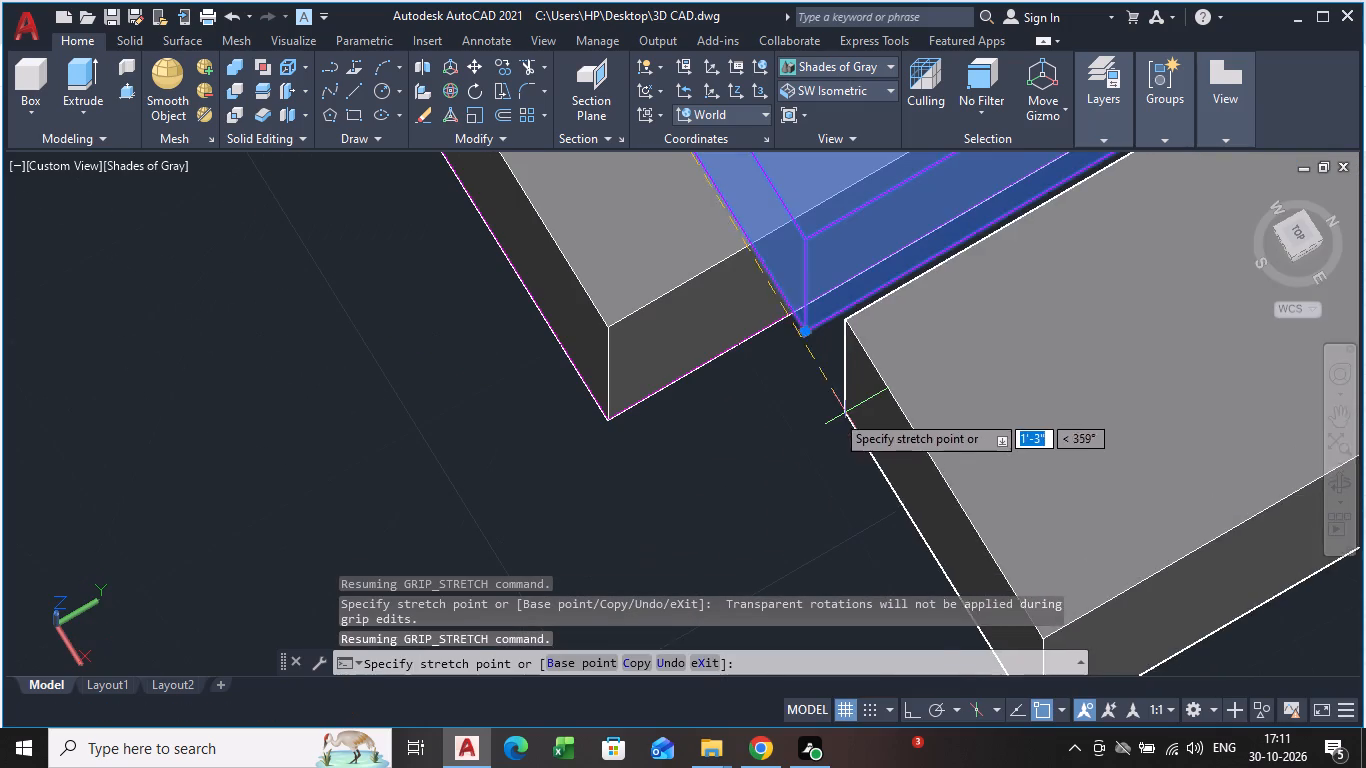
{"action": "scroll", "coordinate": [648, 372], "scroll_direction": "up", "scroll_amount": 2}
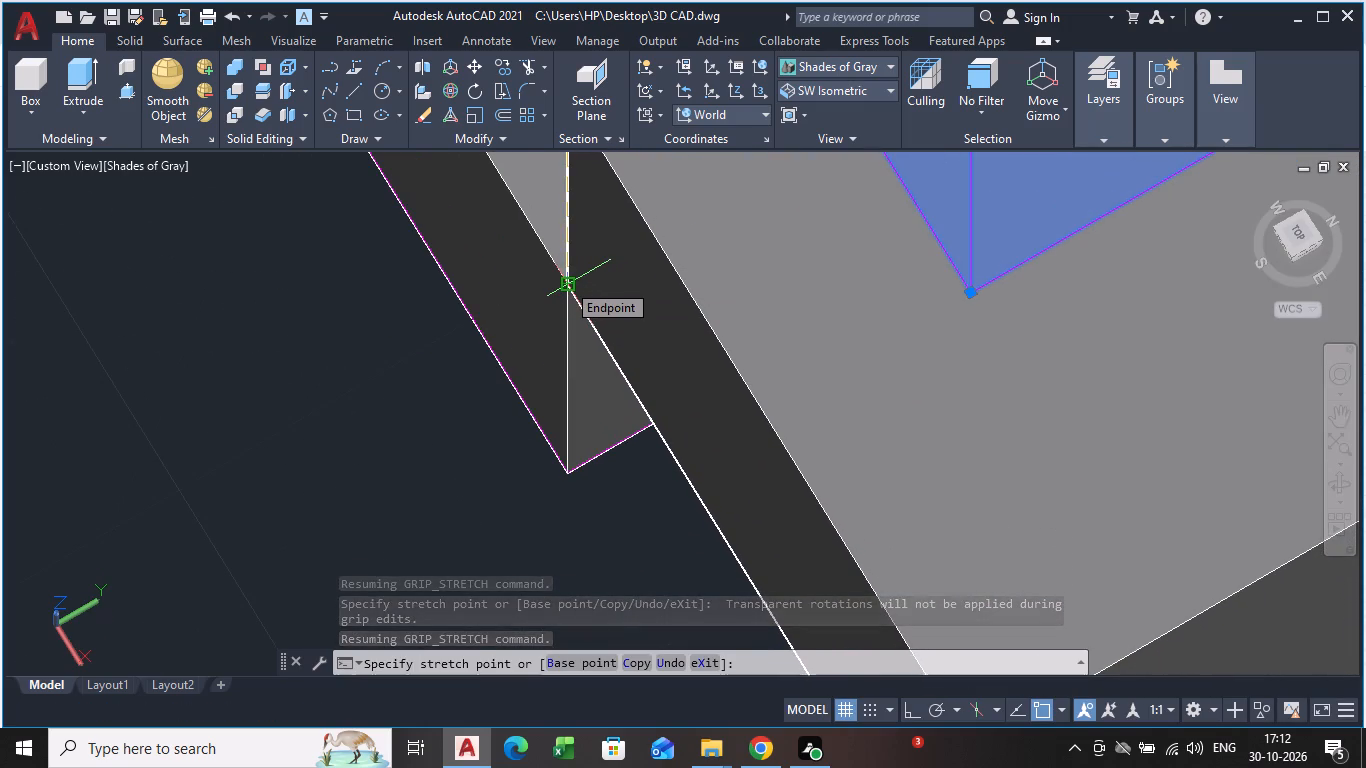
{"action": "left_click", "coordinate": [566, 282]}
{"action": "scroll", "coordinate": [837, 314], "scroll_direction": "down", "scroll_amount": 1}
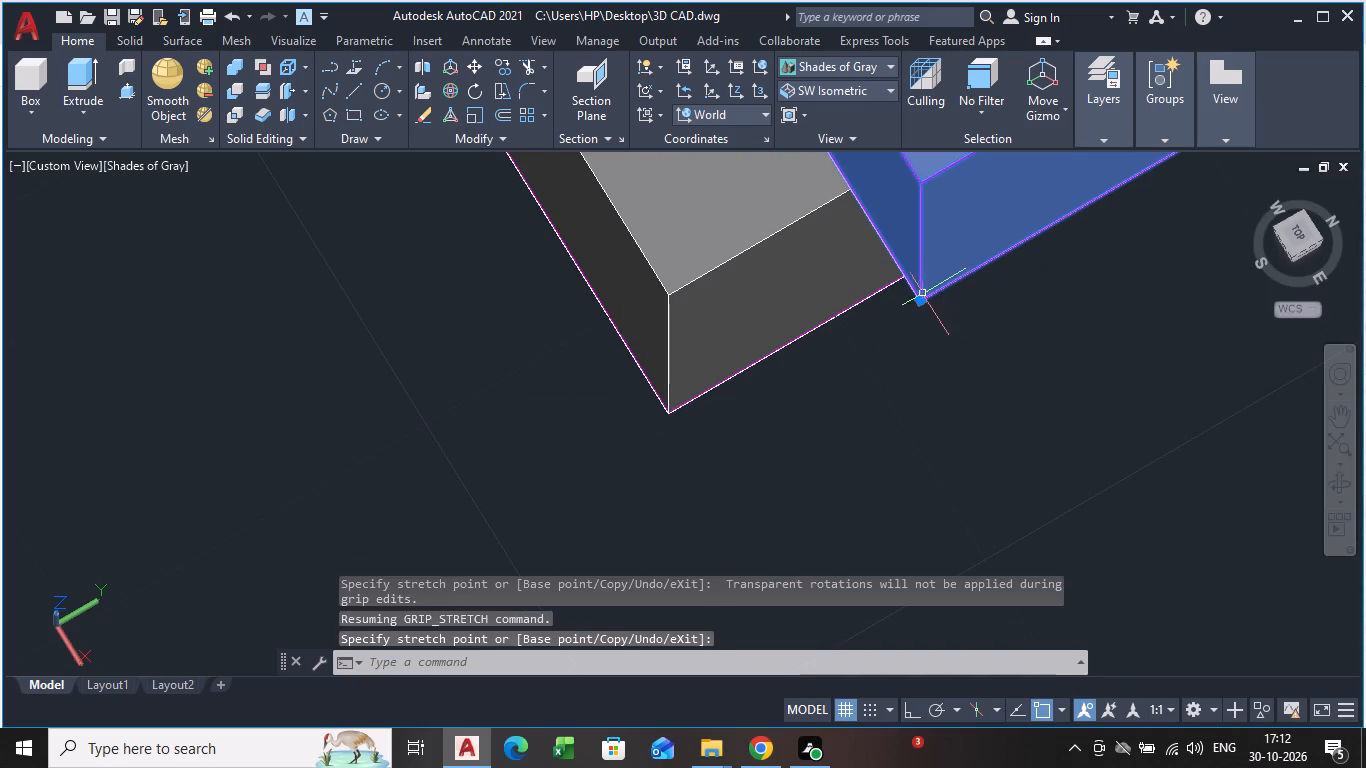
Move the raised copy by its lower front corner so its rear corner lines up with the original block's upper front corner.
{"action": "left_click", "coordinate": [923, 302]}
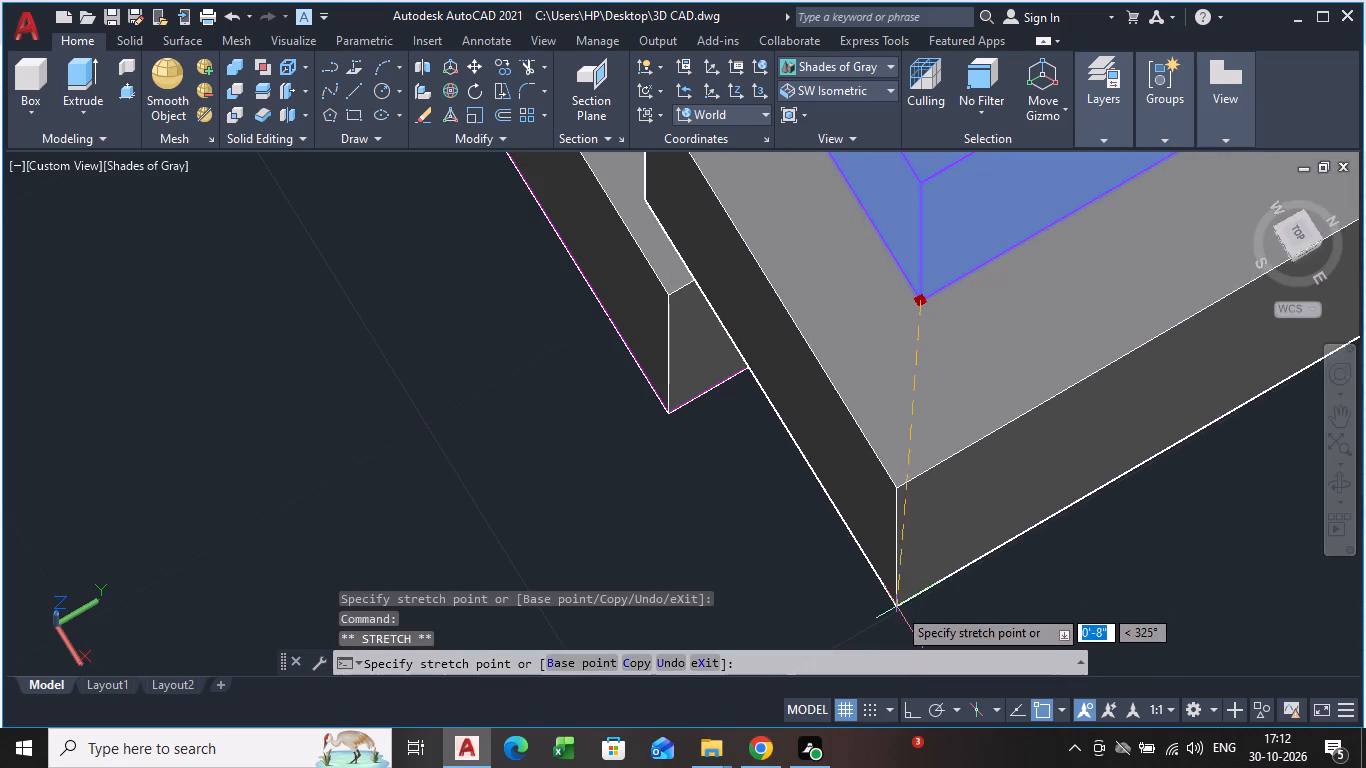
{"action": "scroll", "coordinate": [897, 607], "scroll_direction": "down", "scroll_amount": 2}
{"action": "left_click", "coordinate": [906, 640]}
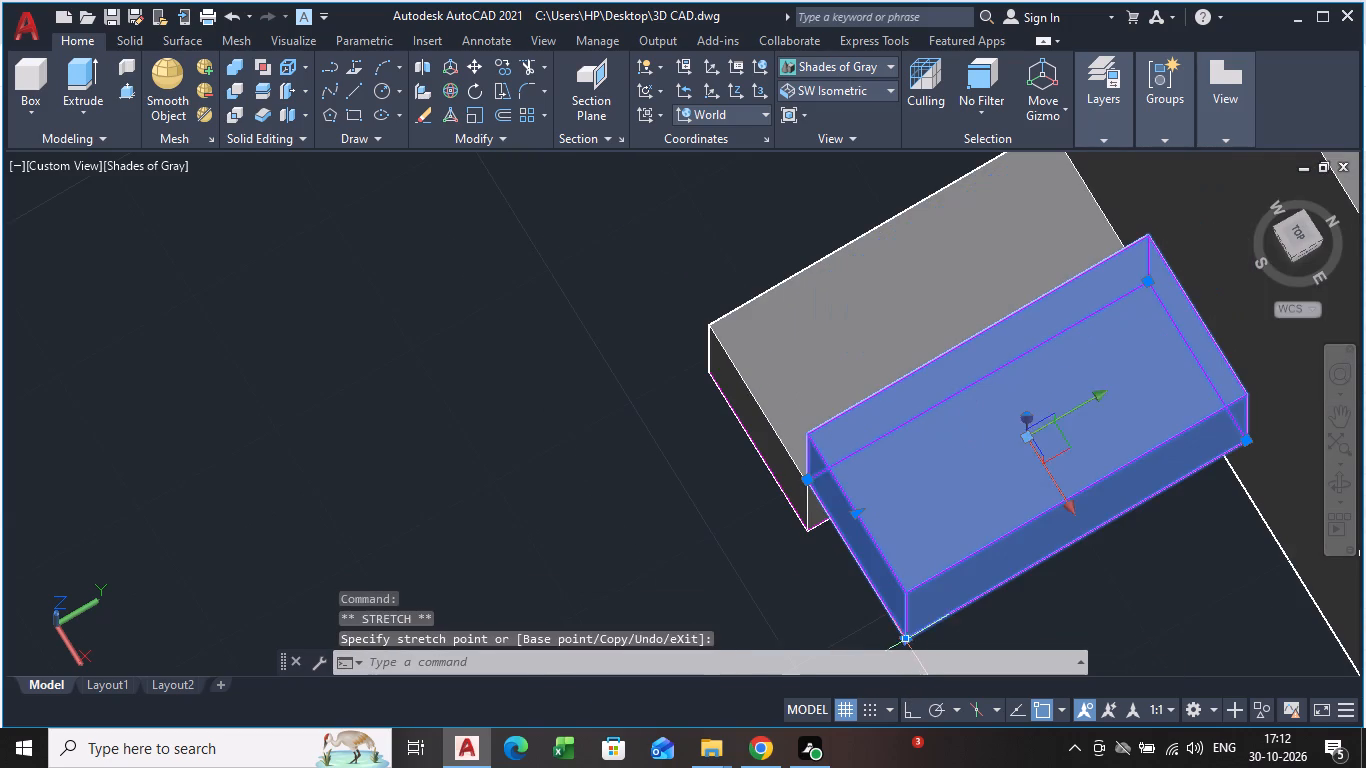
Examine the raised block's position relative to the original block and the surrounding walls from several angles.
{"action": "scroll", "coordinate": [911, 536], "scroll_direction": "down", "scroll_amount": 3}
{"action": "middle_click_drag", "start_coordinate": [911, 526], "coordinate": [886, 397]}
{"action": "middle_click_drag", "start_coordinate": [884, 470], "coordinate": [902, 439], "text": "shift"}
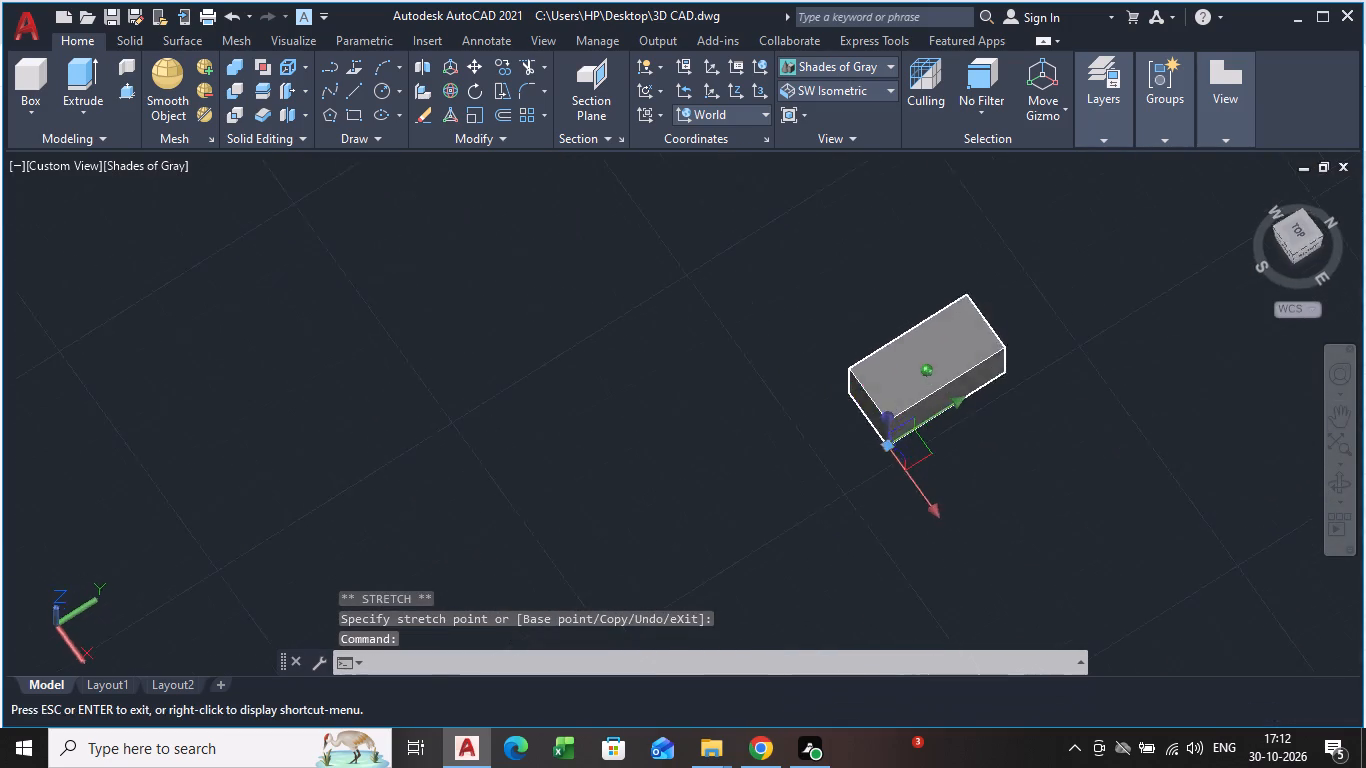
{"action": "middle_click_drag", "start_coordinate": [902, 439], "coordinate": [919, 362], "text": "shift"}
{"action": "scroll", "coordinate": [899, 377], "scroll_direction": "down", "scroll_amount": 1}
{"action": "middle_click_drag", "start_coordinate": [899, 377], "coordinate": [847, 449]}
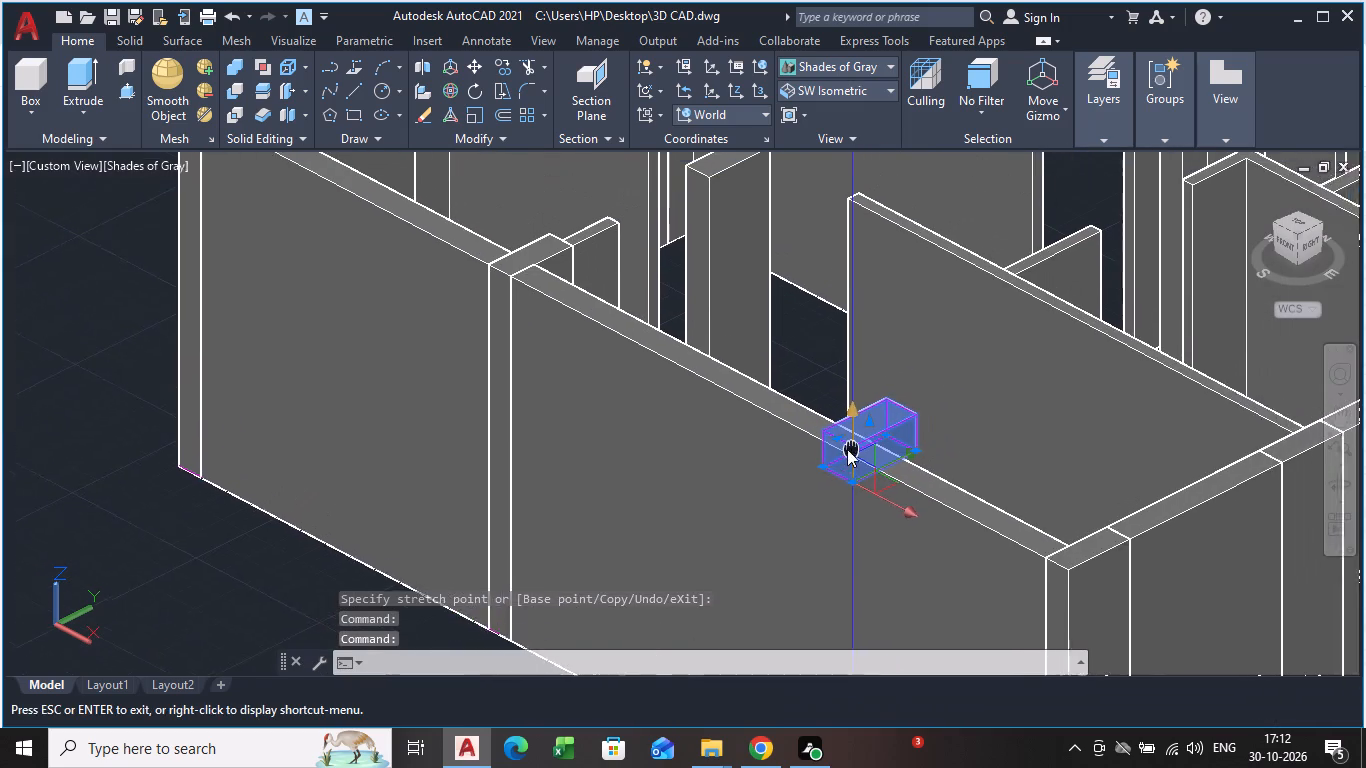
{"action": "middle_click_drag", "start_coordinate": [847, 449], "coordinate": [836, 461]}
{"action": "scroll", "coordinate": [842, 451], "scroll_direction": "down", "scroll_amount": 1}
{"action": "middle_click_drag", "start_coordinate": [842, 451], "coordinate": [790, 520]}
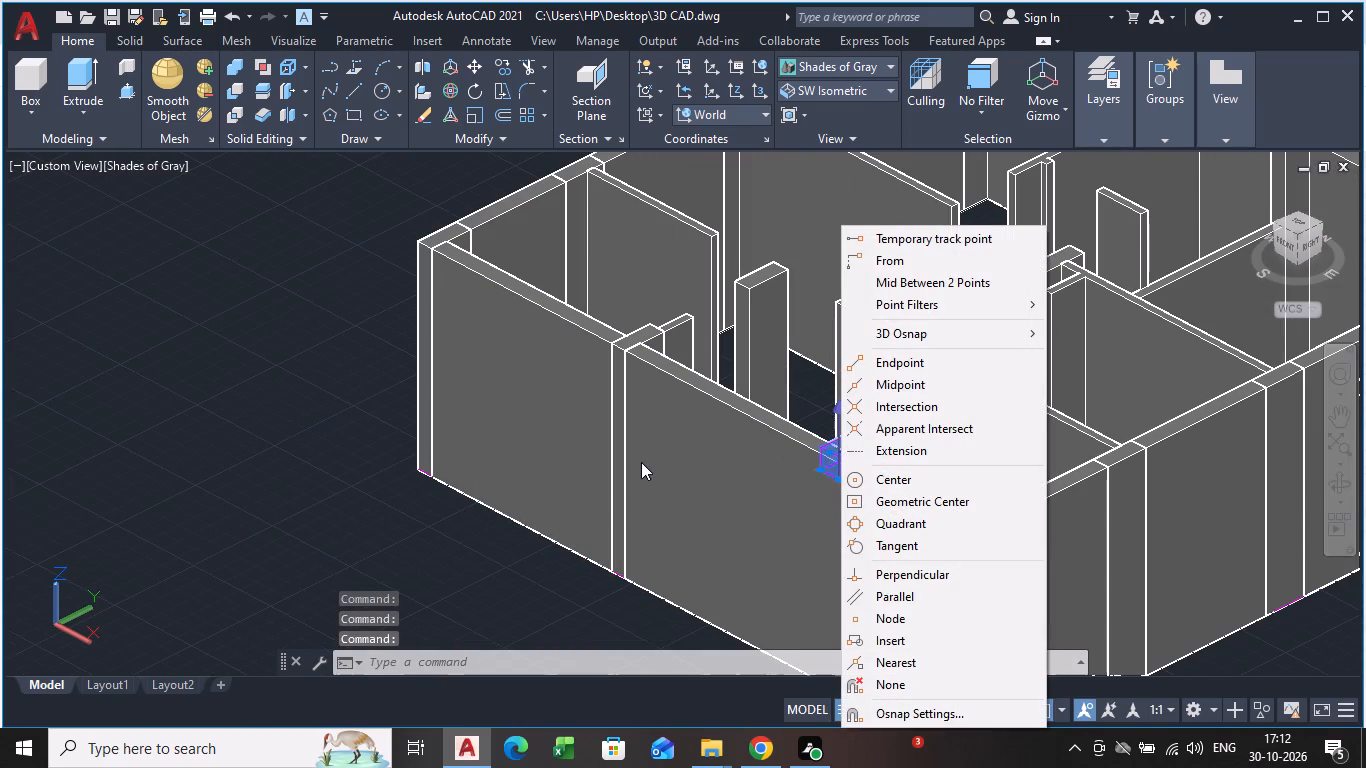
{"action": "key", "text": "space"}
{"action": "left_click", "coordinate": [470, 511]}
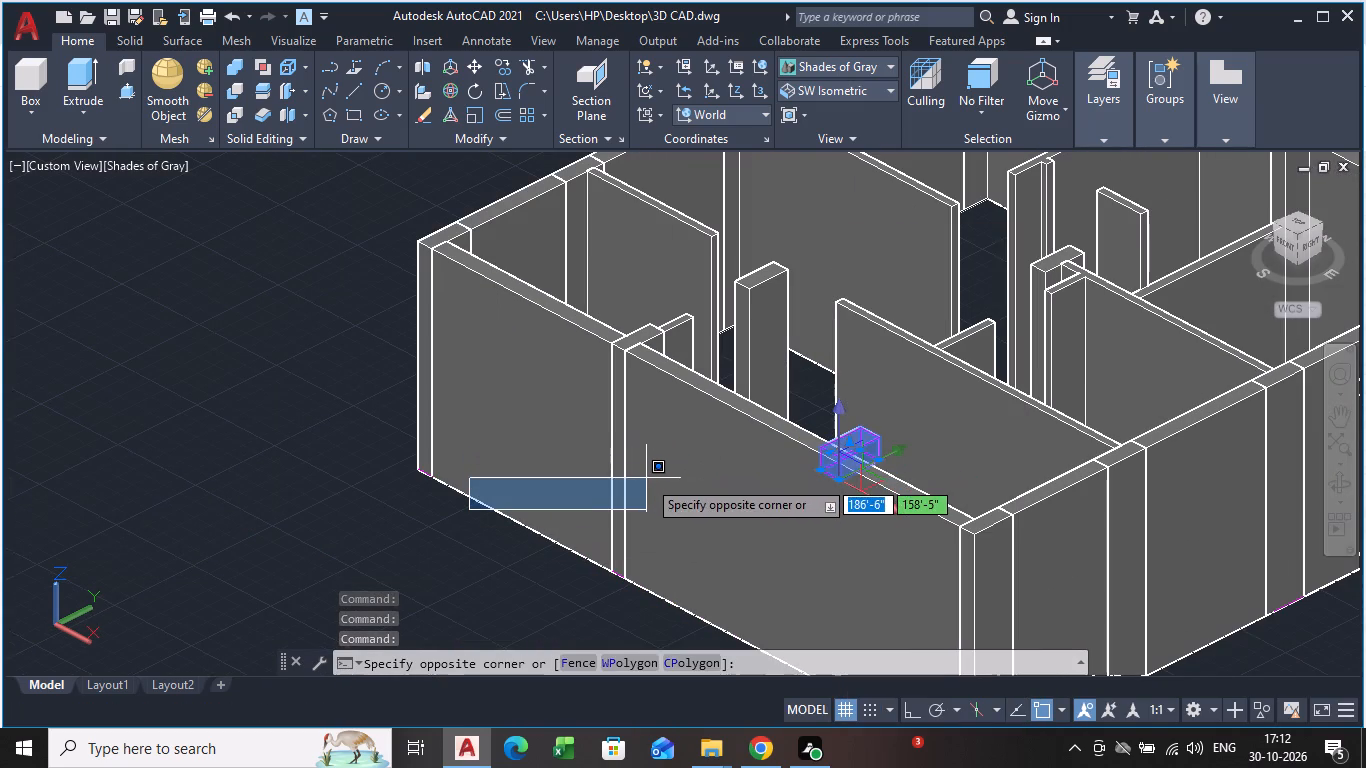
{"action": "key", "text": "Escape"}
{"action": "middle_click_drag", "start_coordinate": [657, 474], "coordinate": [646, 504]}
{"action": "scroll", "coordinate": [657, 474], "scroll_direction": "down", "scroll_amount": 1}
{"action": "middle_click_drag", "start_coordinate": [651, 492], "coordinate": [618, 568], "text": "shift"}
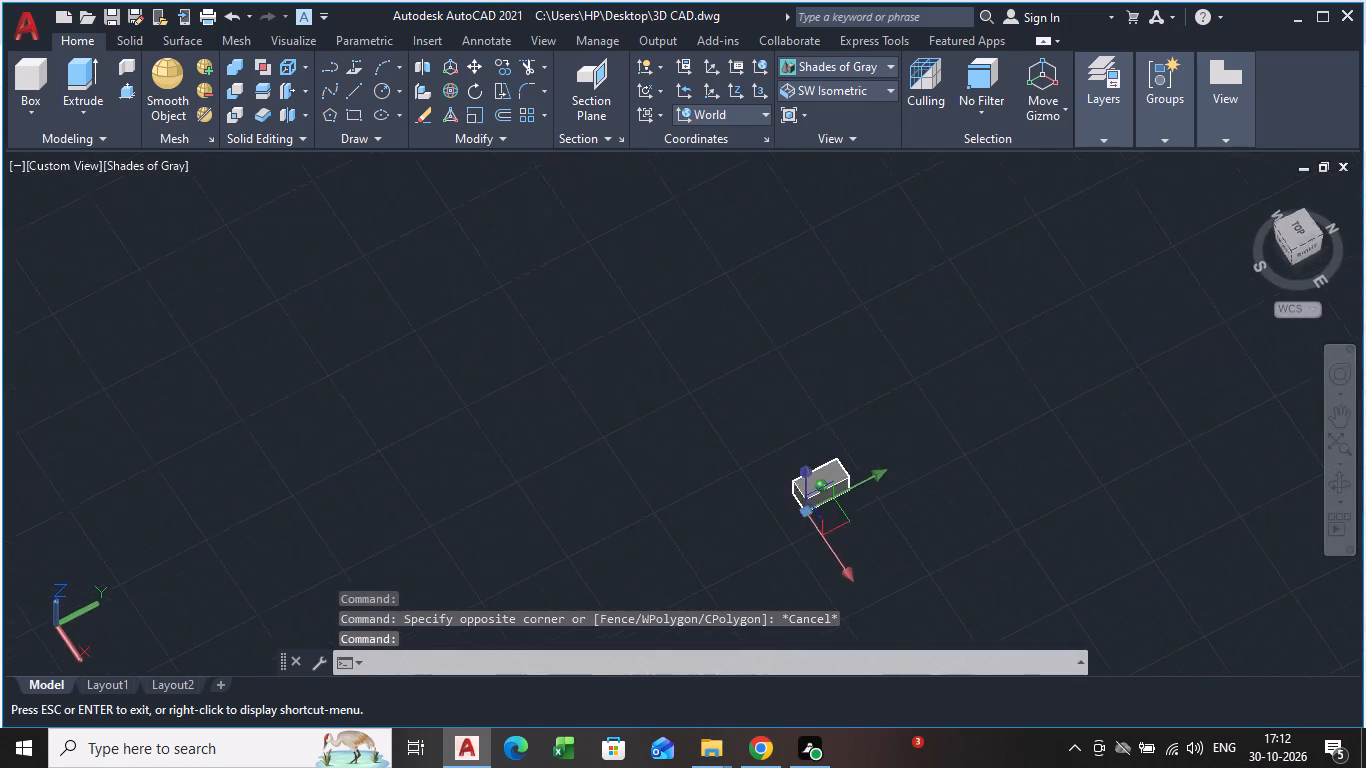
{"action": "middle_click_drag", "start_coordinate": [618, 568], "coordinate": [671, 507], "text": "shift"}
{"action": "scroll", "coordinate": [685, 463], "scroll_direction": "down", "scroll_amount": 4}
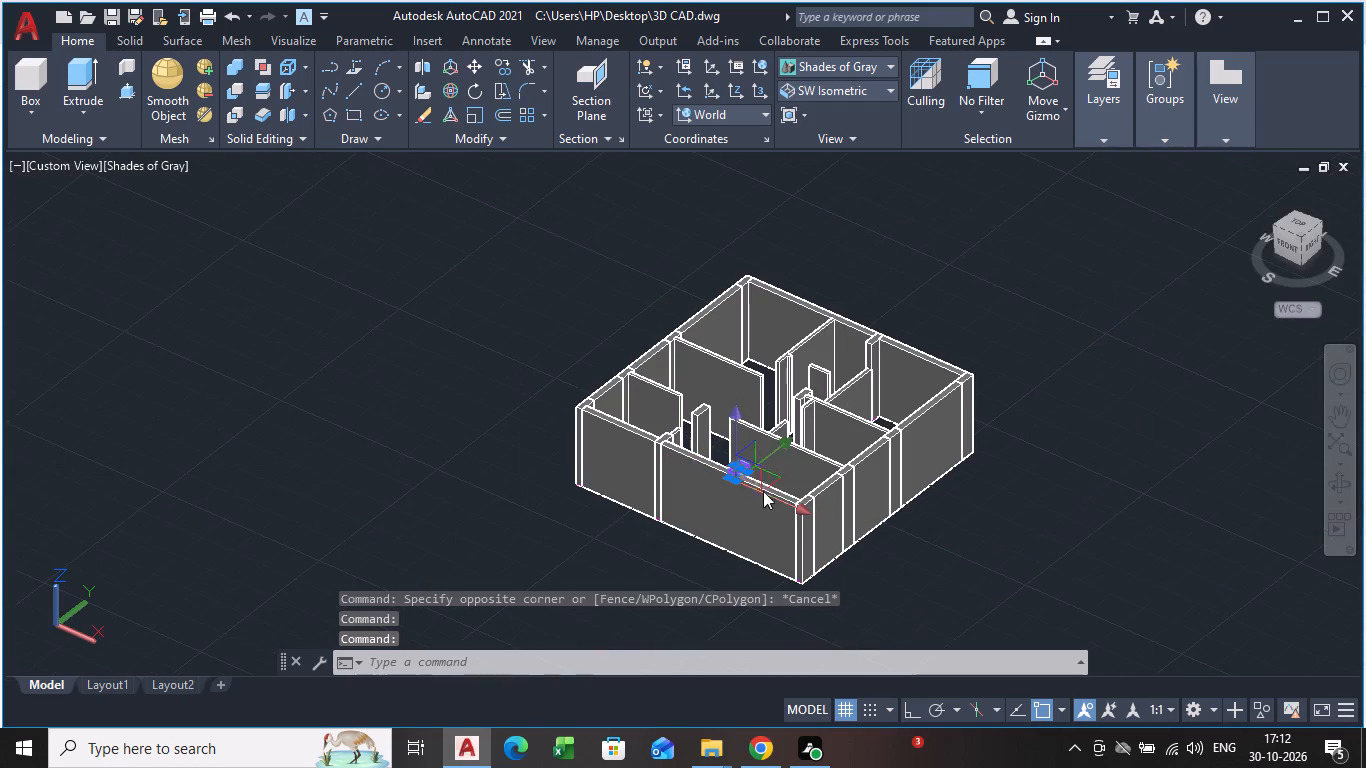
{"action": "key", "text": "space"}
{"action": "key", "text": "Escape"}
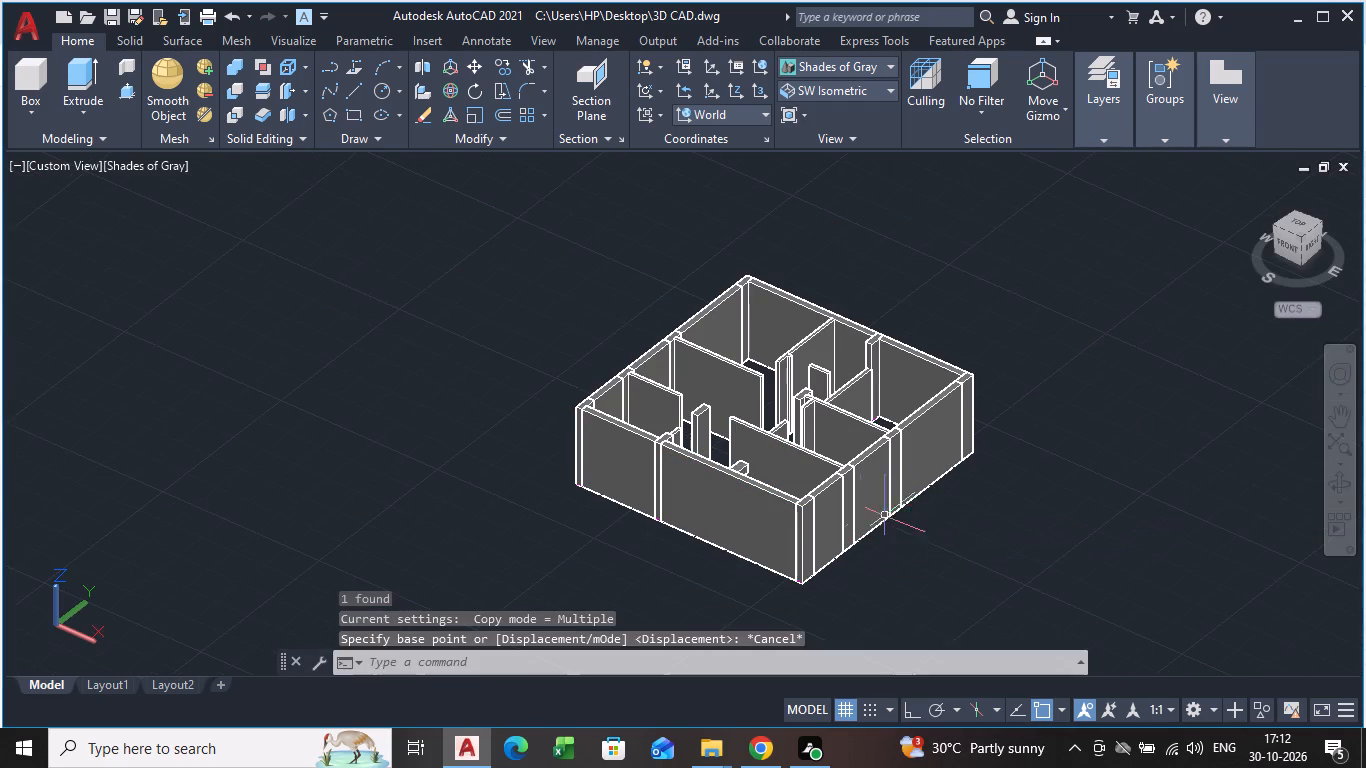
Inspect the gap between the raised block and the original block from several angles, ending near a top view.
{"action": "scroll", "coordinate": [856, 517], "scroll_direction": "down", "scroll_amount": 1}
{"action": "middle_click_drag", "start_coordinate": [856, 518], "coordinate": [821, 550]}
{"action": "middle_click_drag", "start_coordinate": [821, 543], "coordinate": [786, 625], "text": "shift"}
{"action": "scroll", "coordinate": [799, 592], "scroll_direction": "down", "scroll_amount": 1, "text": "shift"}
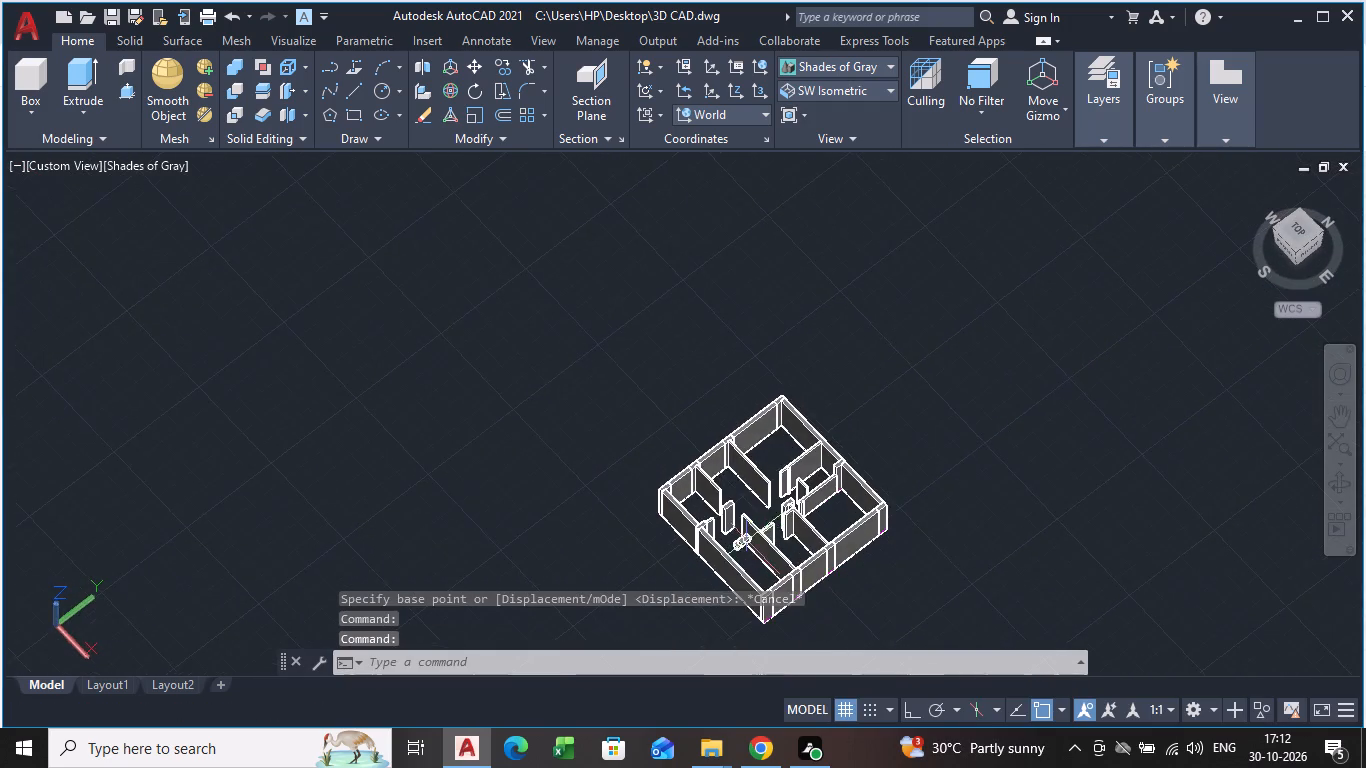
{"action": "scroll", "coordinate": [741, 516], "scroll_direction": "up", "scroll_amount": 4, "text": "shift"}
{"action": "middle_click_drag", "start_coordinate": [752, 613], "coordinate": [753, 550], "text": "shift"}
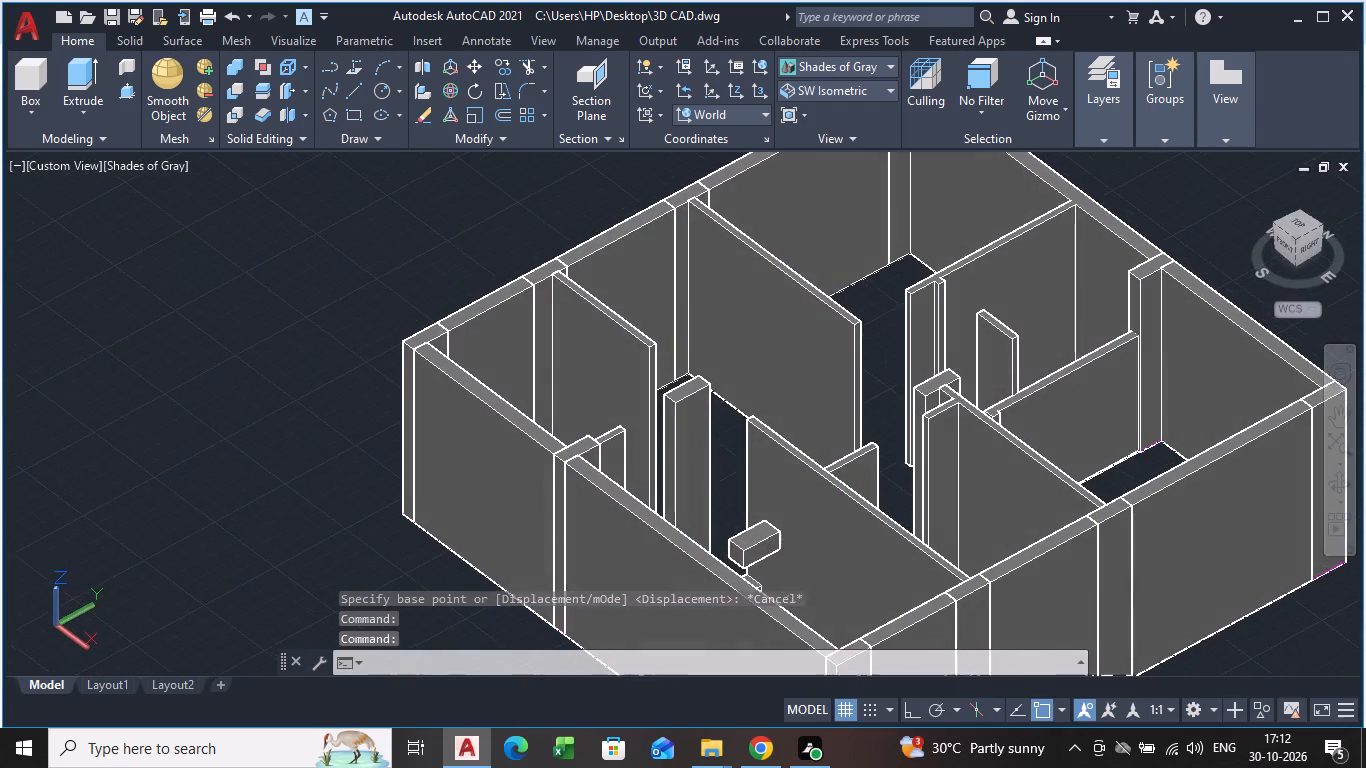
{"action": "scroll", "coordinate": [753, 550], "scroll_direction": "up", "scroll_amount": 2, "text": "shift"}
{"action": "middle_click_drag", "start_coordinate": [751, 552], "coordinate": [751, 468], "text": "shift"}
{"action": "scroll", "coordinate": [749, 467], "scroll_direction": "down", "scroll_amount": 1, "text": "shift"}
{"action": "middle_click_drag", "start_coordinate": [747, 470], "coordinate": [733, 539], "text": "shift"}
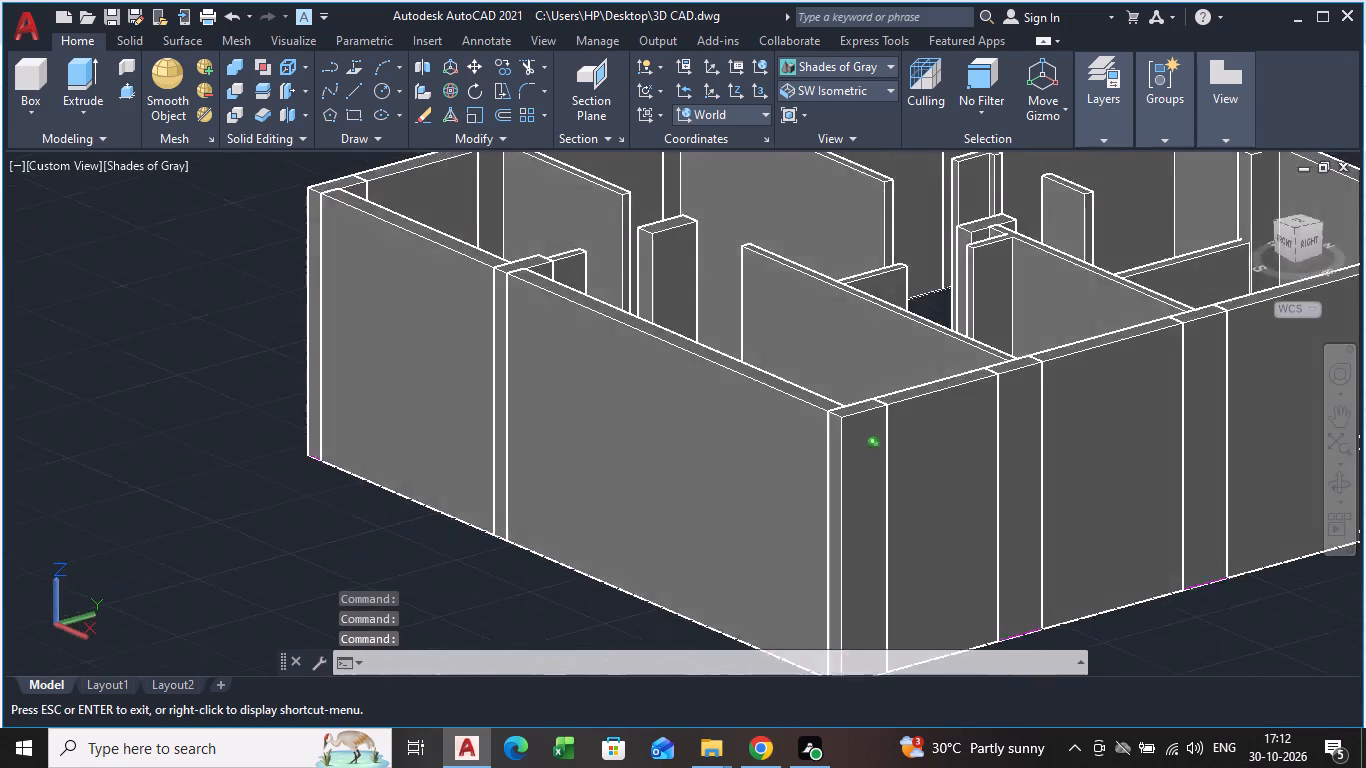
{"action": "middle_click_drag", "start_coordinate": [733, 539], "coordinate": [721, 645], "text": "shift"}
{"action": "scroll", "coordinate": [724, 563], "scroll_direction": "up", "scroll_amount": 5, "text": "shift"}
{"action": "middle_click_drag", "start_coordinate": [714, 585], "coordinate": [719, 590], "text": "shift"}
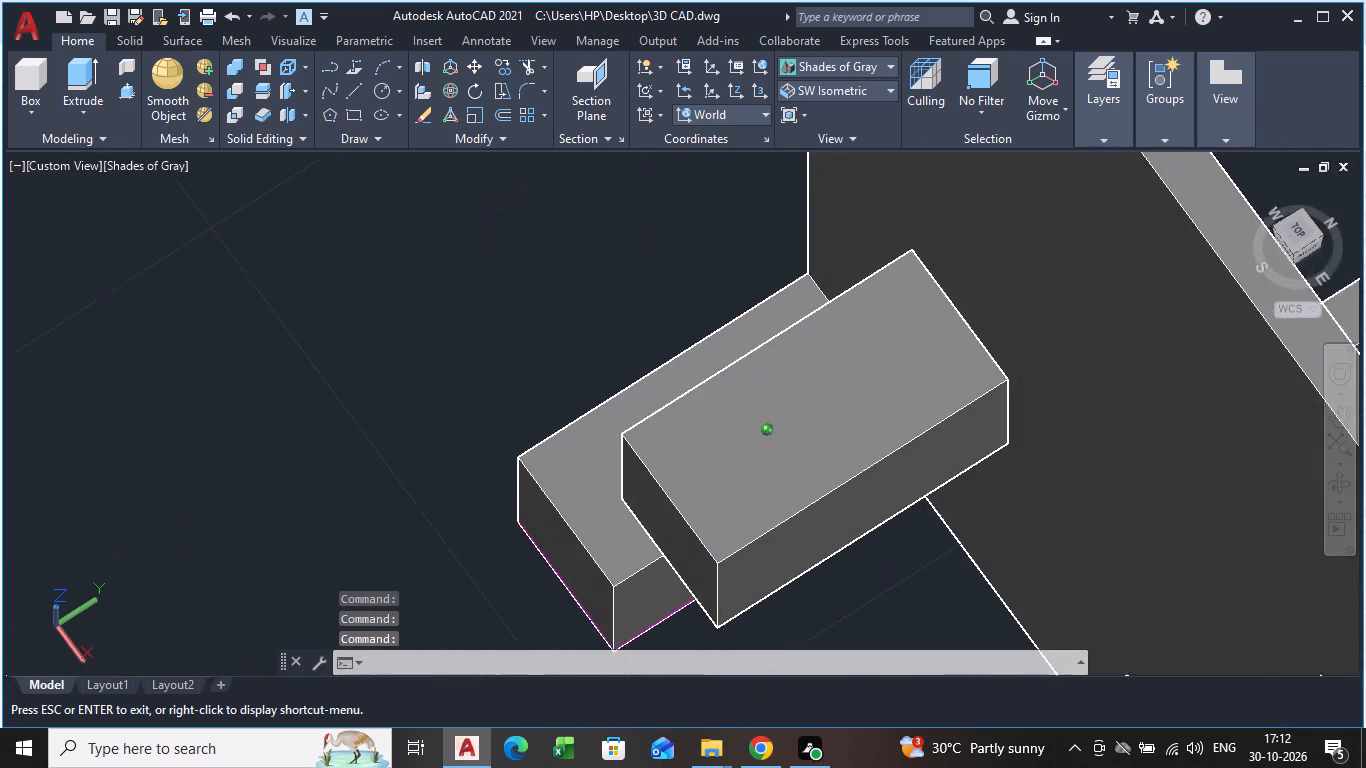
{"action": "middle_click_drag", "start_coordinate": [719, 590], "coordinate": [808, 572], "text": "shift"}
{"action": "middle_click_drag", "start_coordinate": [808, 565], "coordinate": [852, 566], "text": "shift"}
{"action": "scroll", "coordinate": [808, 565], "scroll_direction": "down", "scroll_amount": 1, "text": "shift"}
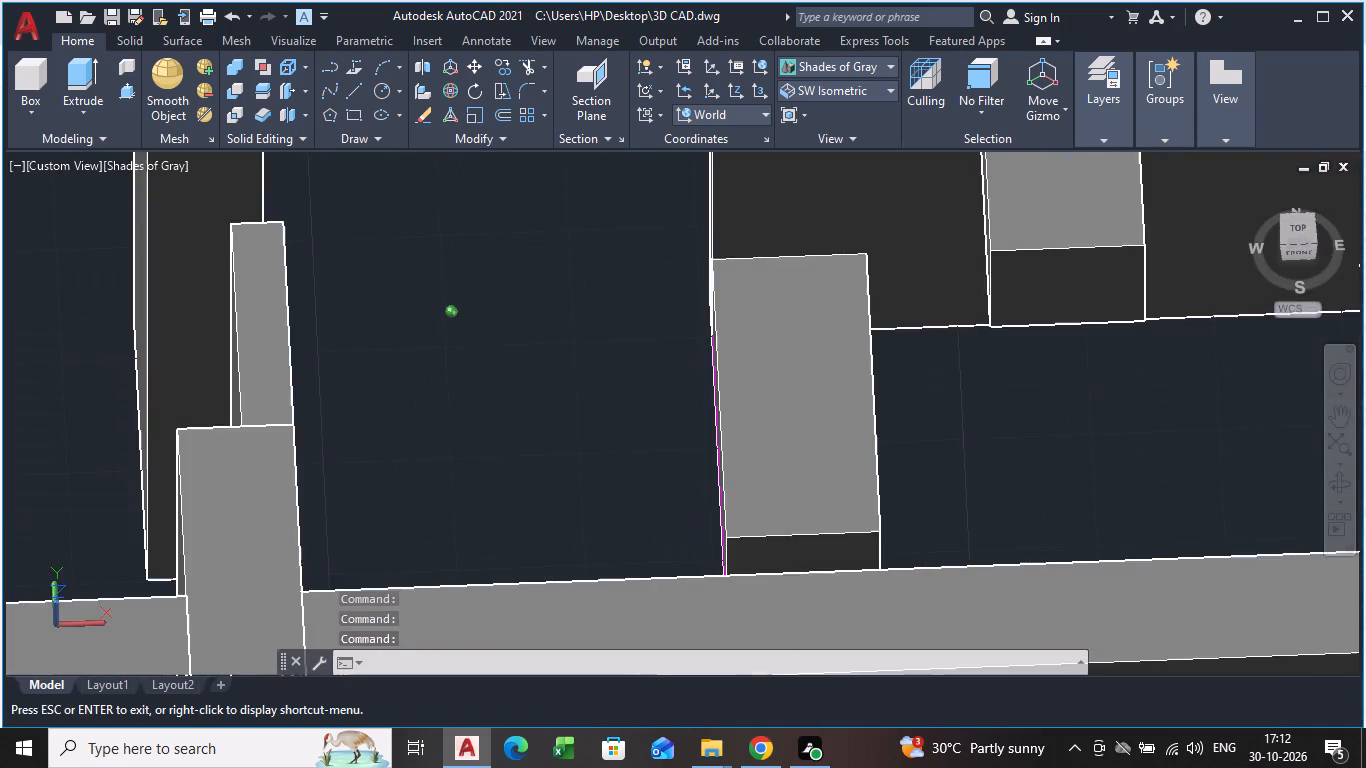
{"action": "middle_click_drag", "start_coordinate": [852, 566], "coordinate": [904, 594], "text": "shift"}
{"action": "scroll", "coordinate": [902, 451], "scroll_direction": "down", "scroll_amount": 1, "text": "shift"}
{"action": "middle_click_drag", "start_coordinate": [902, 451], "coordinate": [872, 458], "text": "shift"}
{"action": "middle_click_drag", "start_coordinate": [878, 513], "coordinate": [881, 494], "text": "shift"}
Move the raised block by its lower front corner onto the original block's upper front edge, near that edge's outer end.
{"action": "left_click", "coordinate": [1072, 318]}
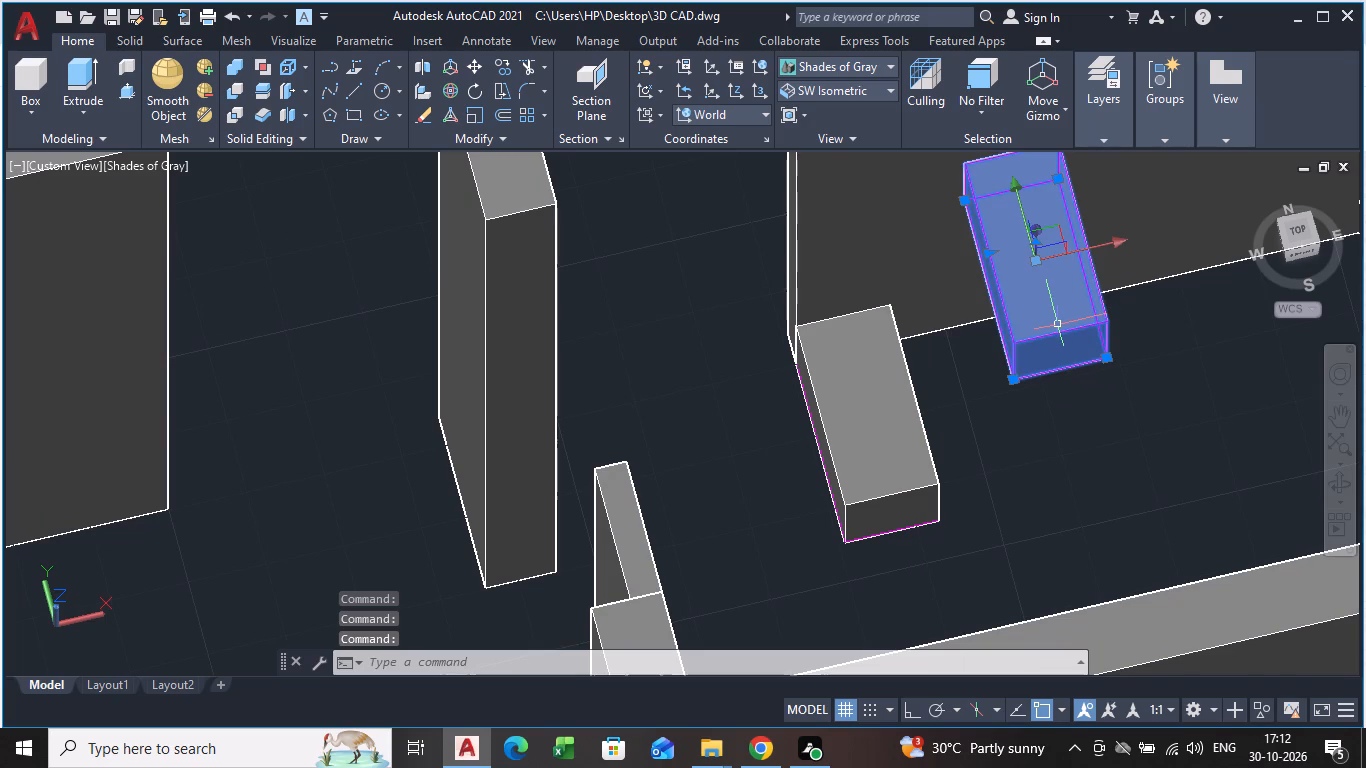
{"action": "key", "text": "m"}
{"action": "key", "text": "Return"}
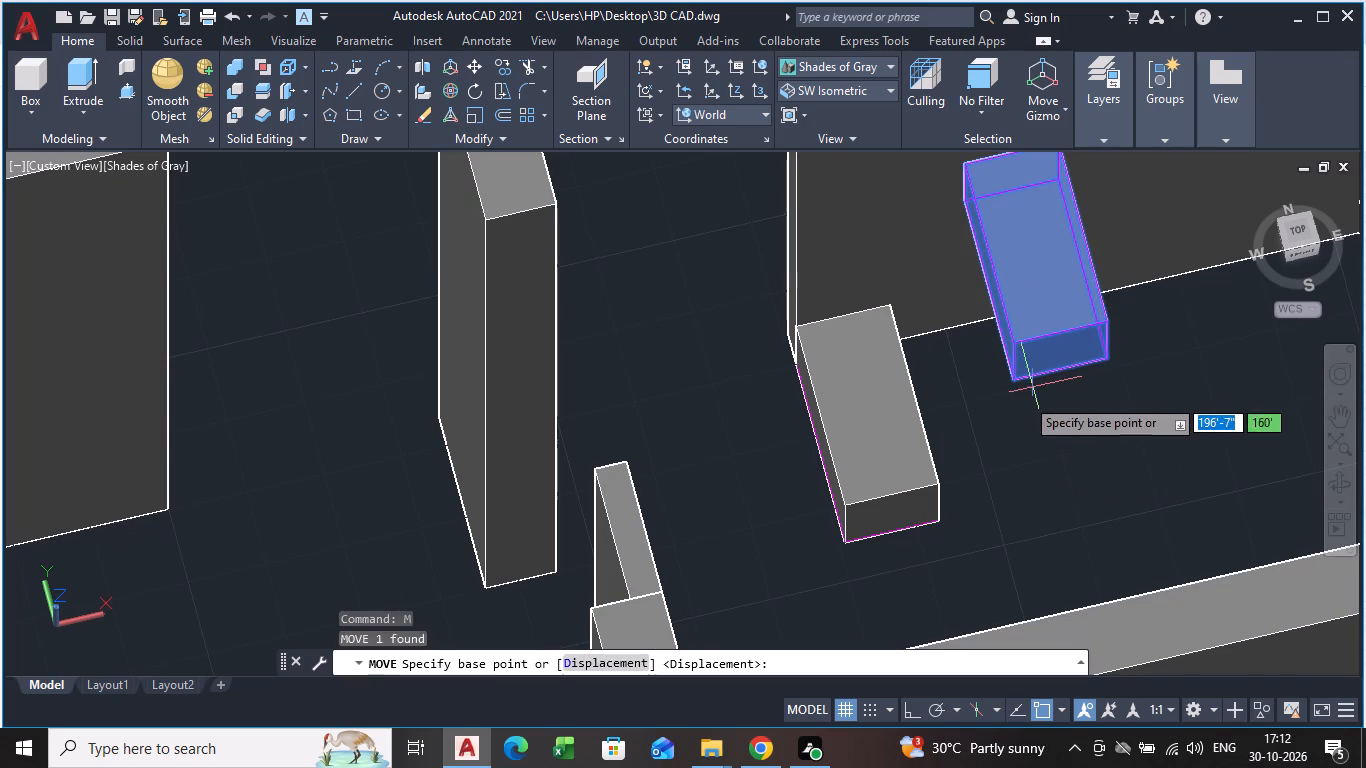
{"action": "left_click", "coordinate": [1019, 377]}
{"action": "scroll", "coordinate": [966, 489], "scroll_direction": "up", "scroll_amount": 1}
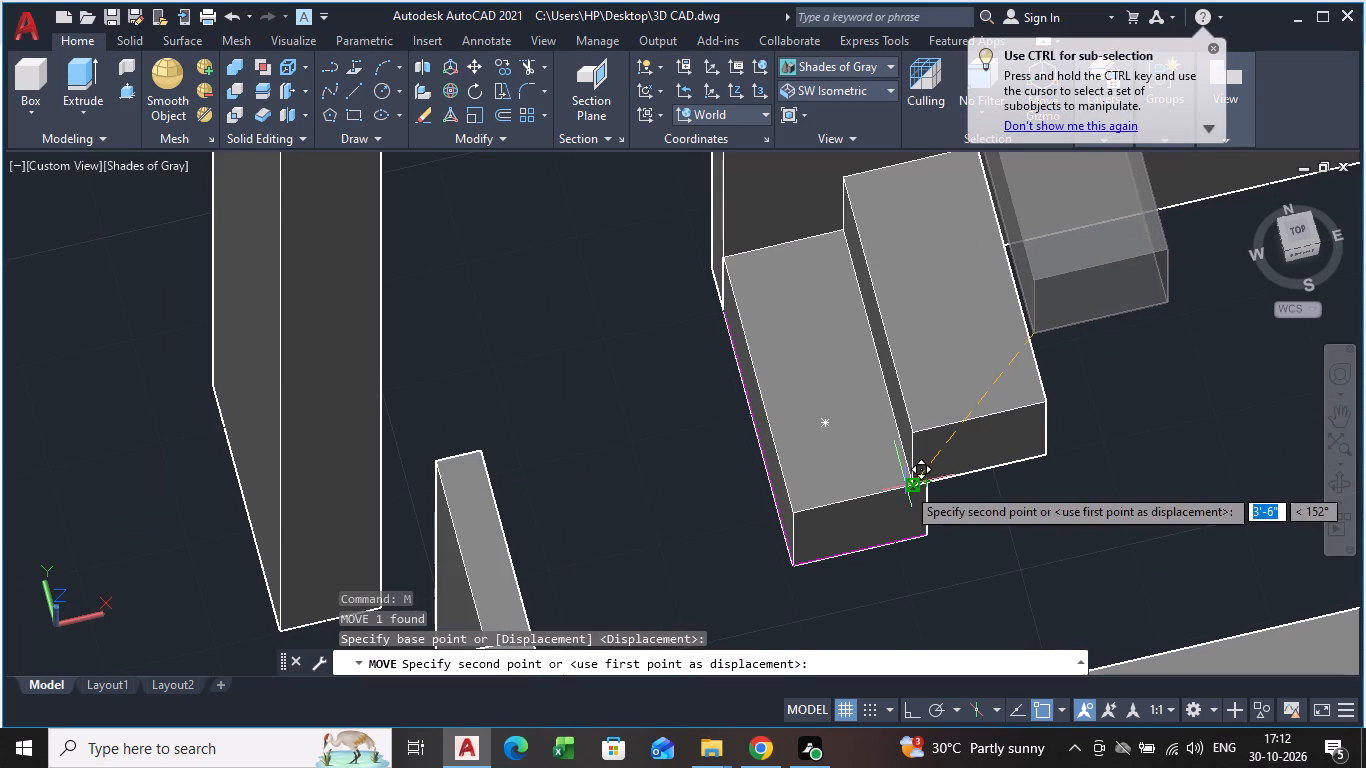
{"action": "left_click", "coordinate": [906, 486]}
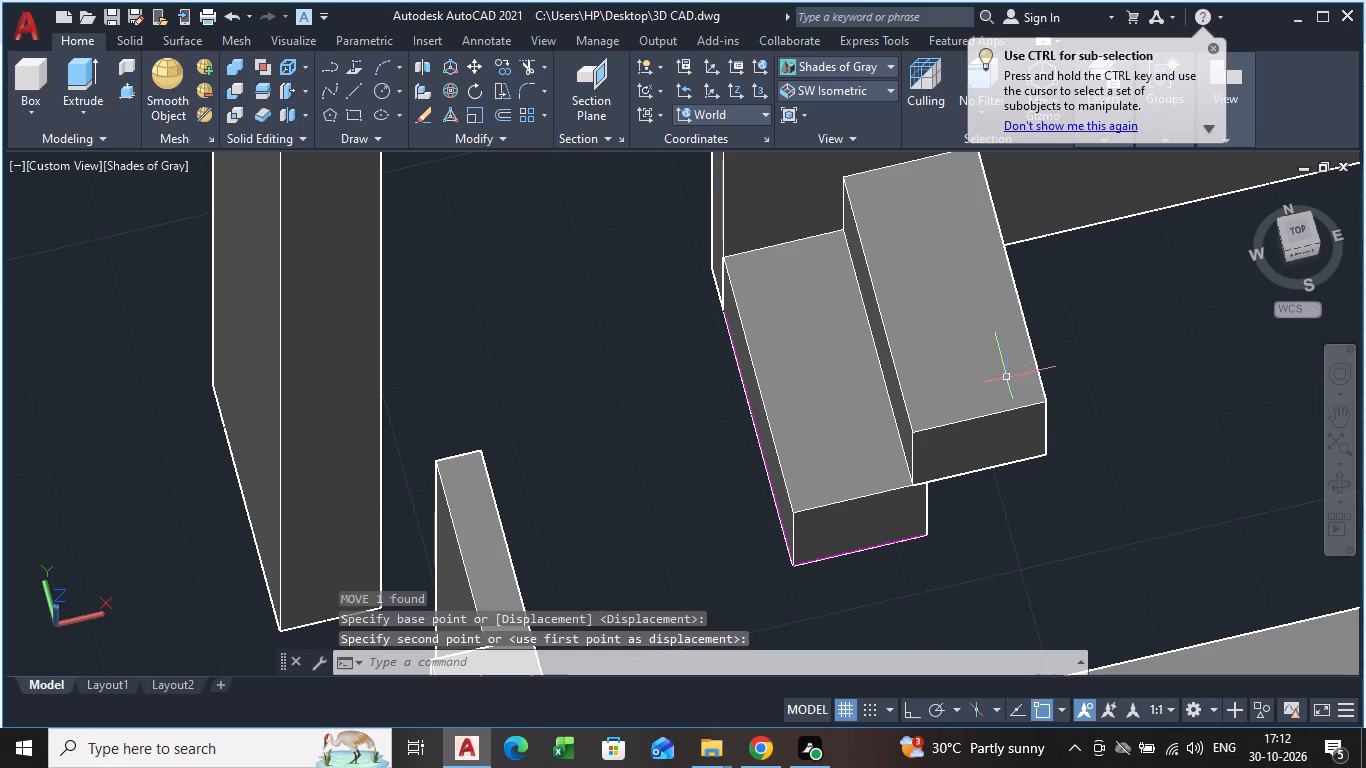
Copy the second step block from its lower front corner, placing the copy freely beyond the stair as a third block.
{"action": "left_click", "coordinate": [972, 432]}
{"action": "key", "text": "c"}
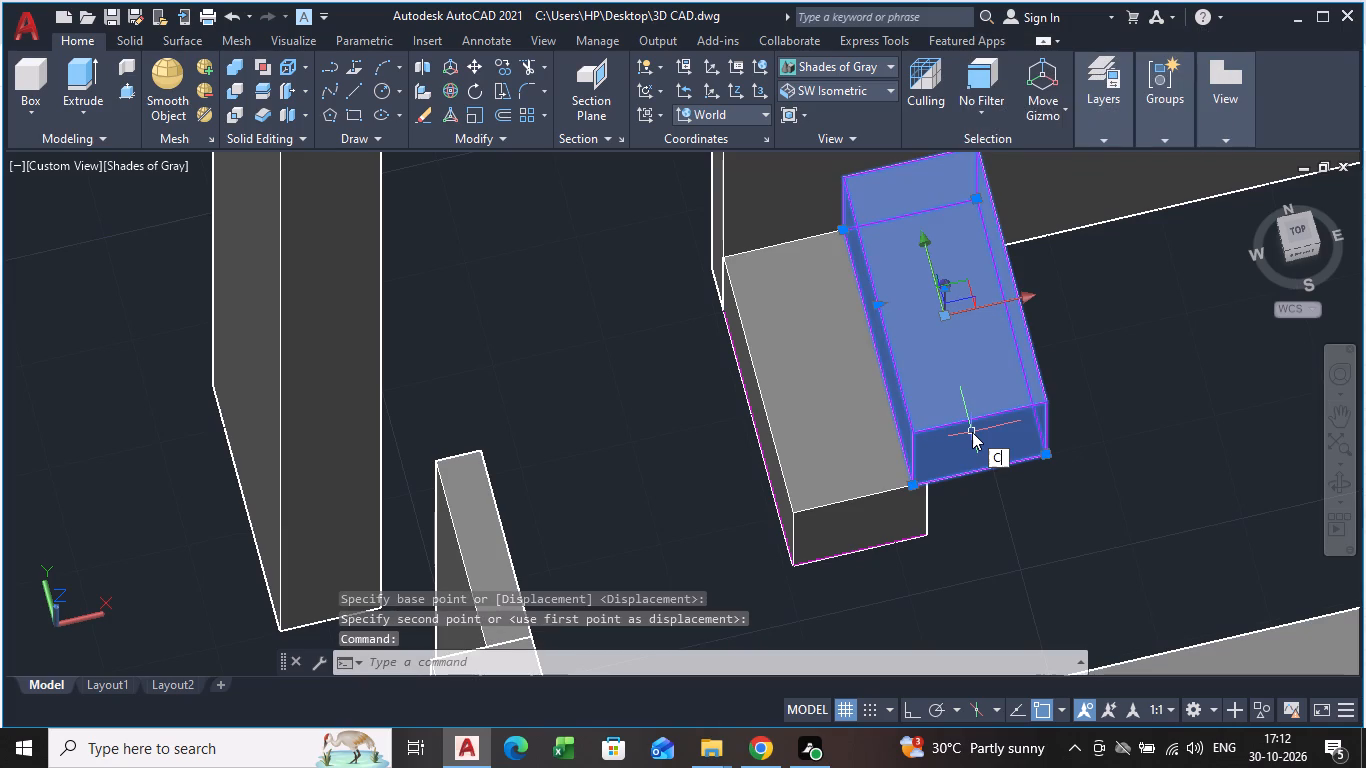
{"action": "key", "text": "o"}
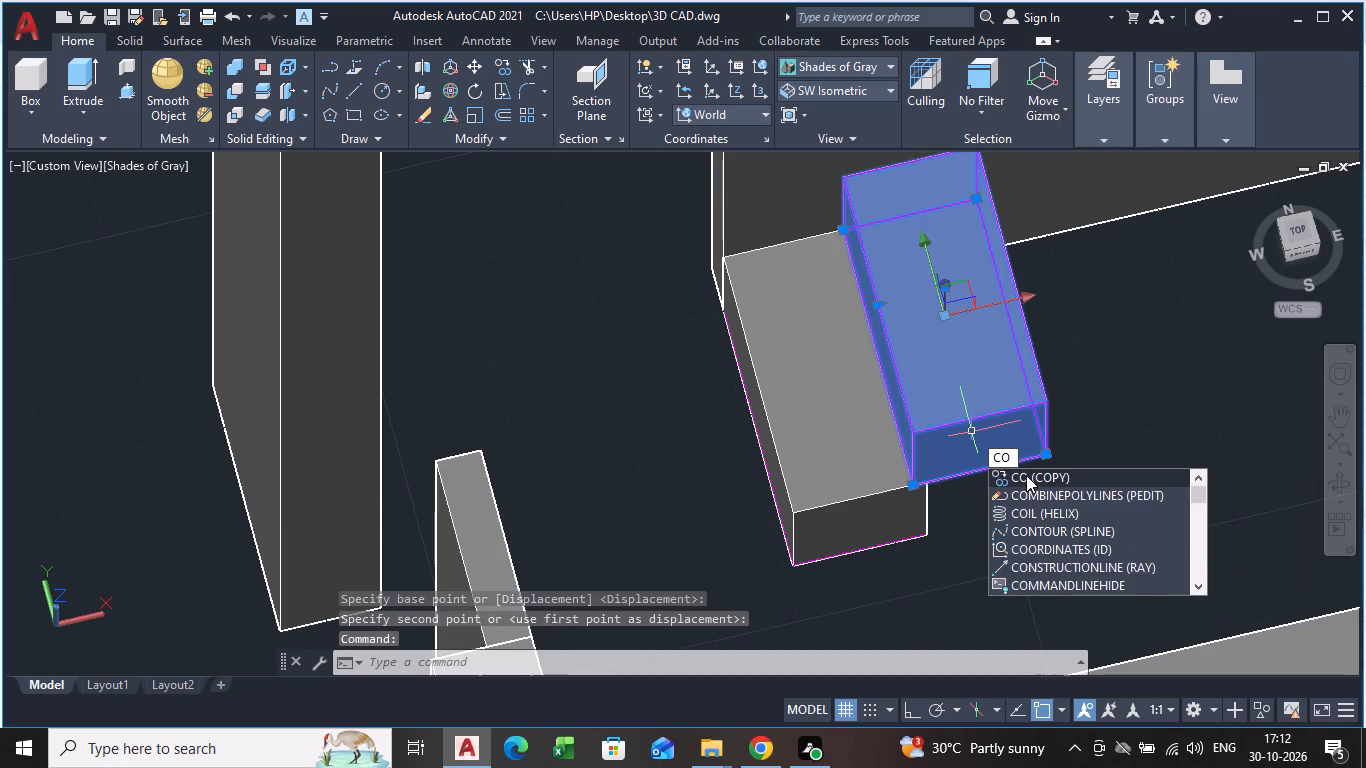
{"action": "left_click", "coordinate": [1025, 470]}
{"action": "left_click", "coordinate": [914, 491]}
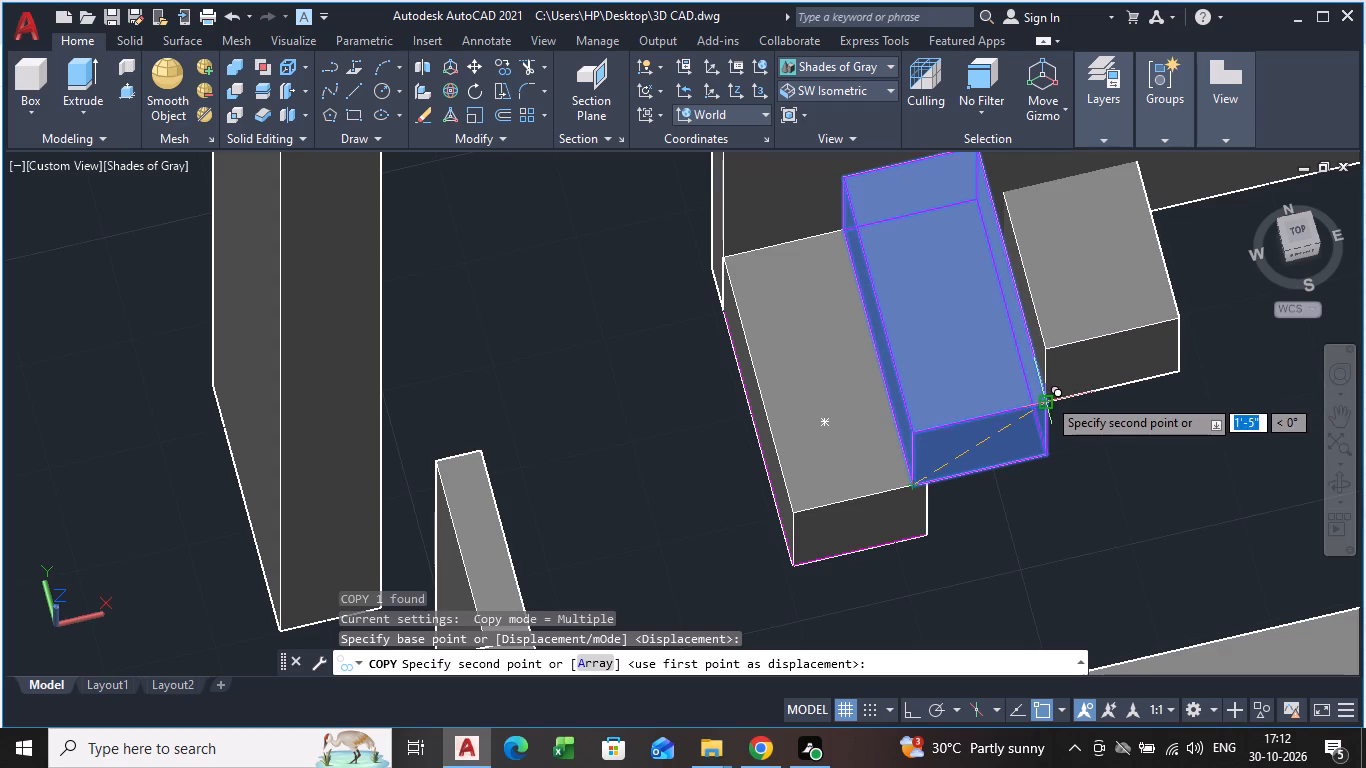
{"action": "scroll", "coordinate": [1063, 409], "scroll_direction": "down", "scroll_amount": 1}
{"action": "middle_click_drag", "start_coordinate": [1051, 400], "coordinate": [1032, 423], "text": "shift"}
{"action": "scroll", "coordinate": [1051, 400], "scroll_direction": "down", "scroll_amount": 1, "text": "shift"}
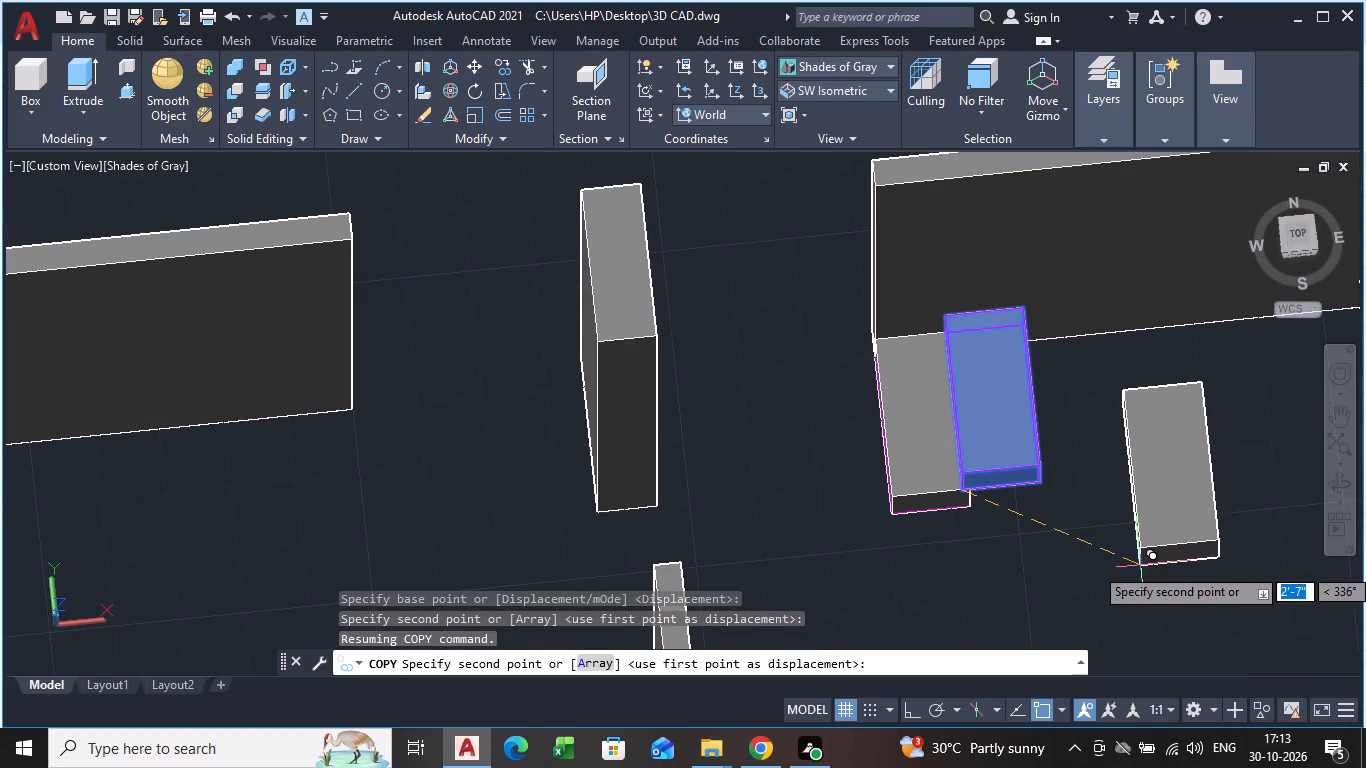
{"action": "left_click", "coordinate": [1131, 508]}
{"action": "scroll", "coordinate": [1127, 523], "scroll_direction": "up", "scroll_amount": 2}
{"action": "key", "text": "space"}
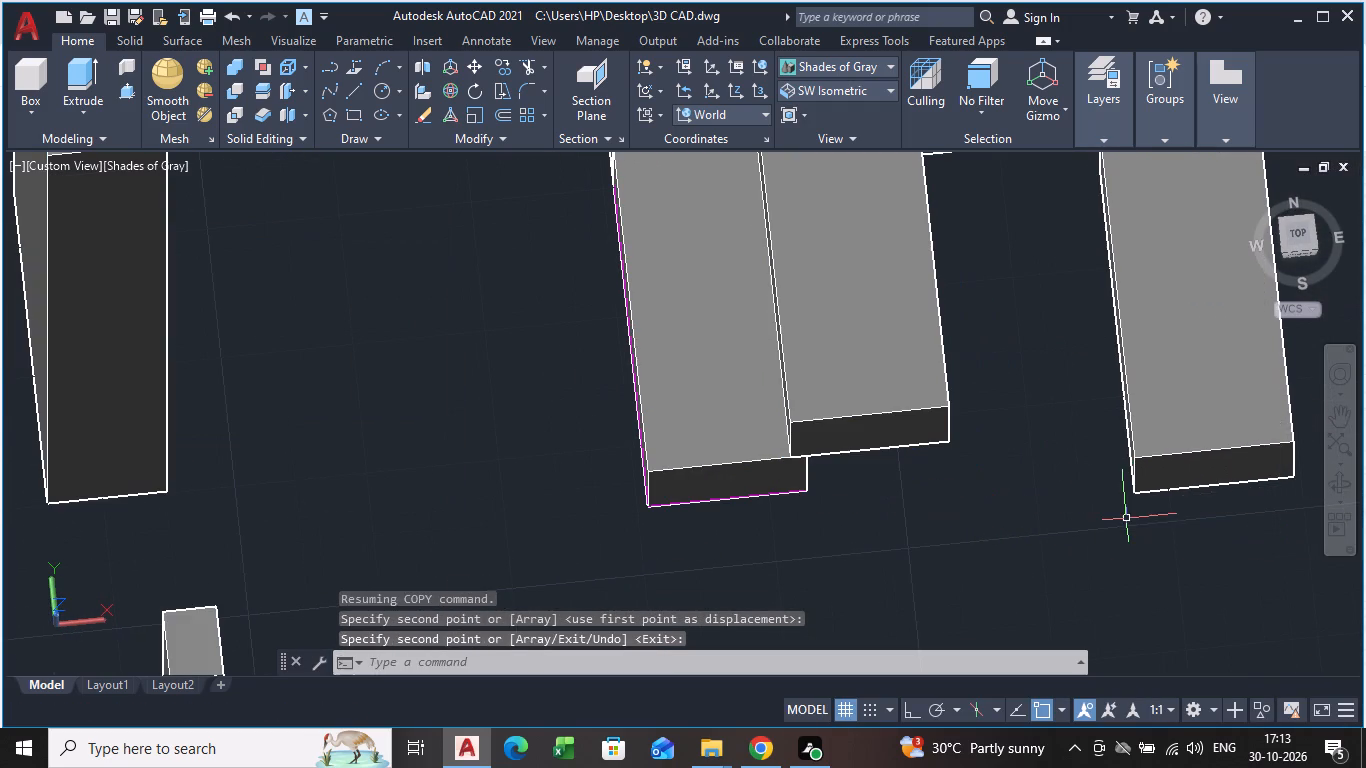
Move the third block by its lower front corner to the second step block's upper outer front corner.
{"action": "key", "text": "m"}
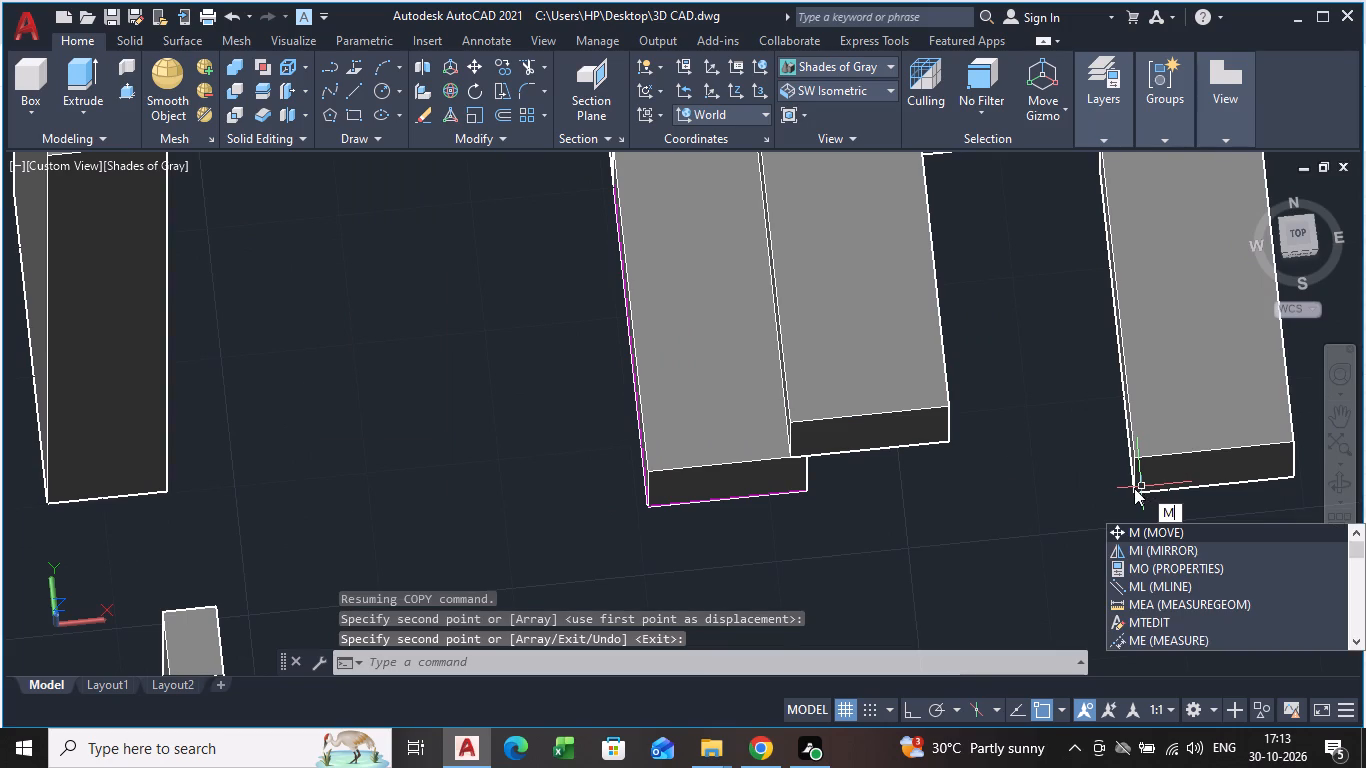
{"action": "key", "text": "Return"}
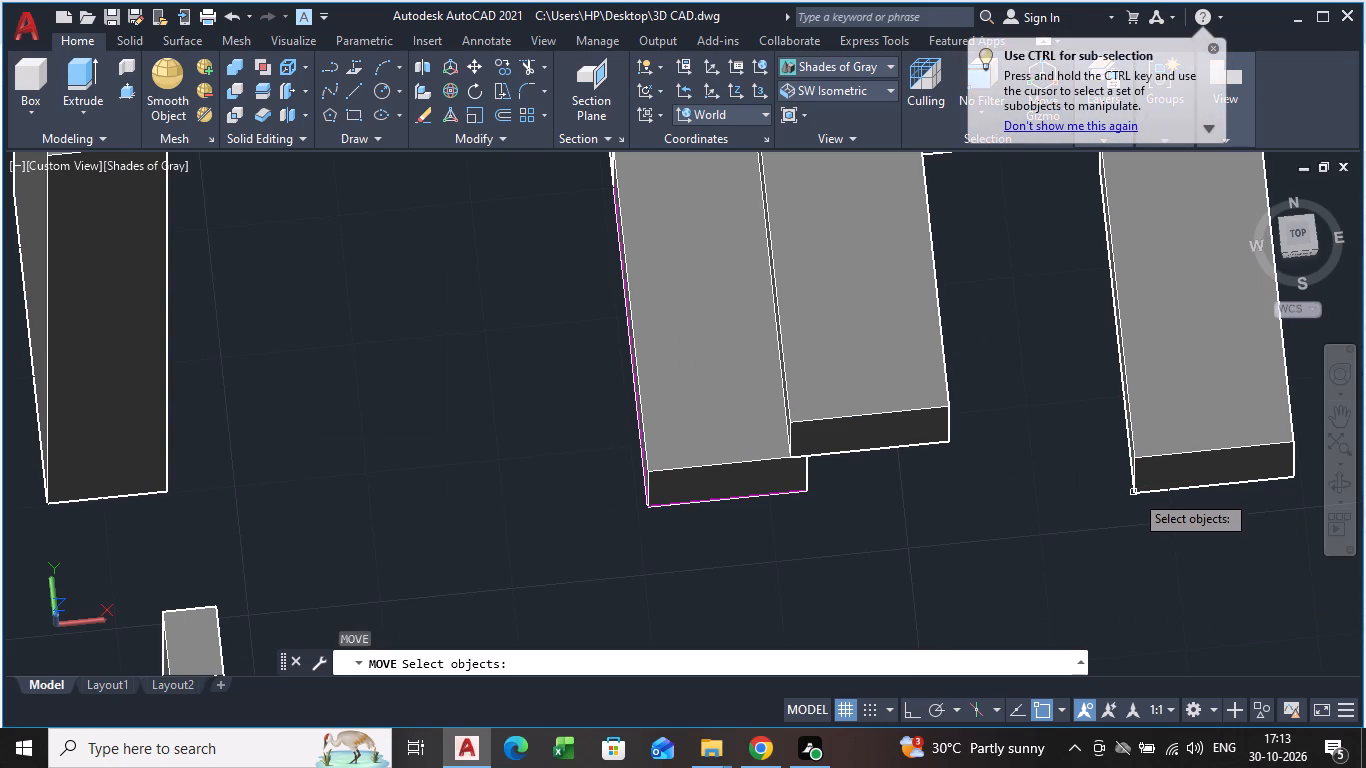
{"action": "key", "text": "space"}
{"action": "left_click", "coordinate": [1152, 445]}
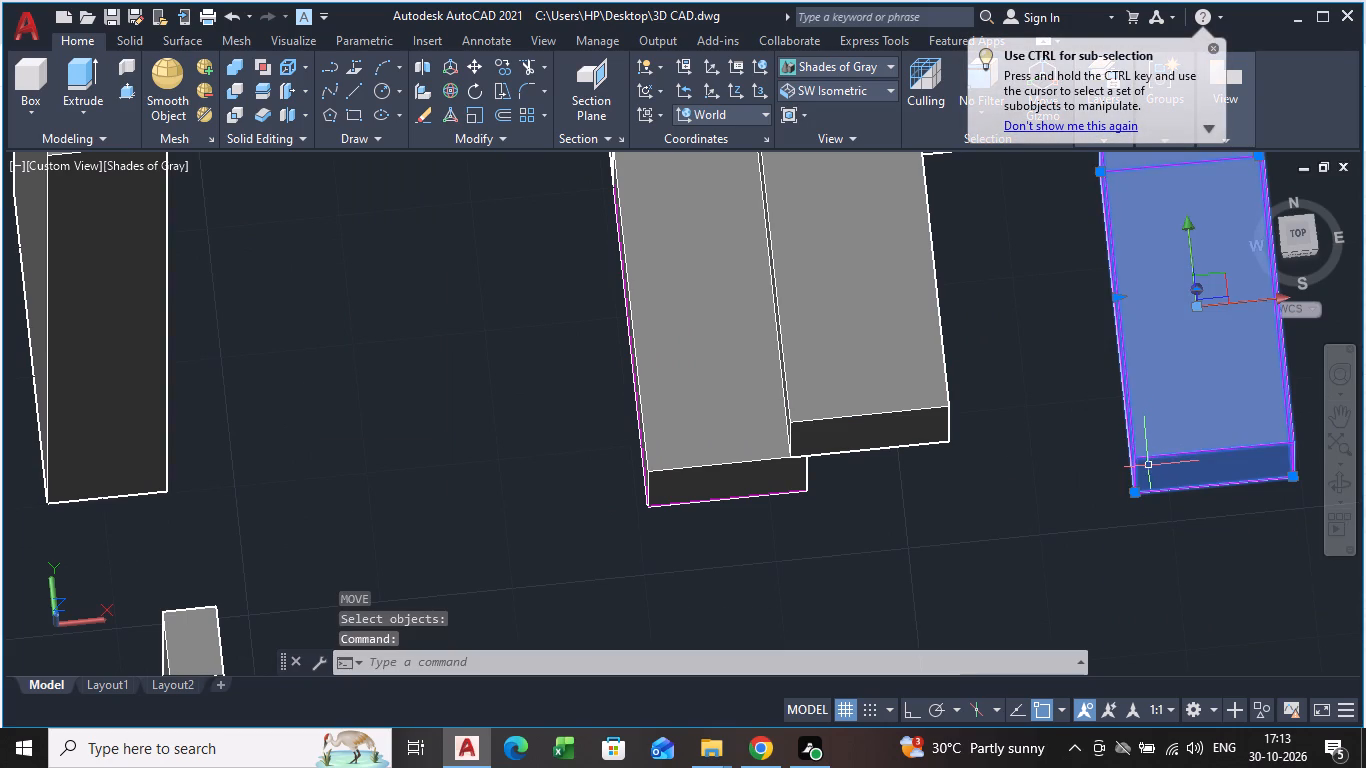
{"action": "key", "text": "m"}
{"action": "key", "text": "Return"}
{"action": "left_click", "coordinate": [1135, 489]}
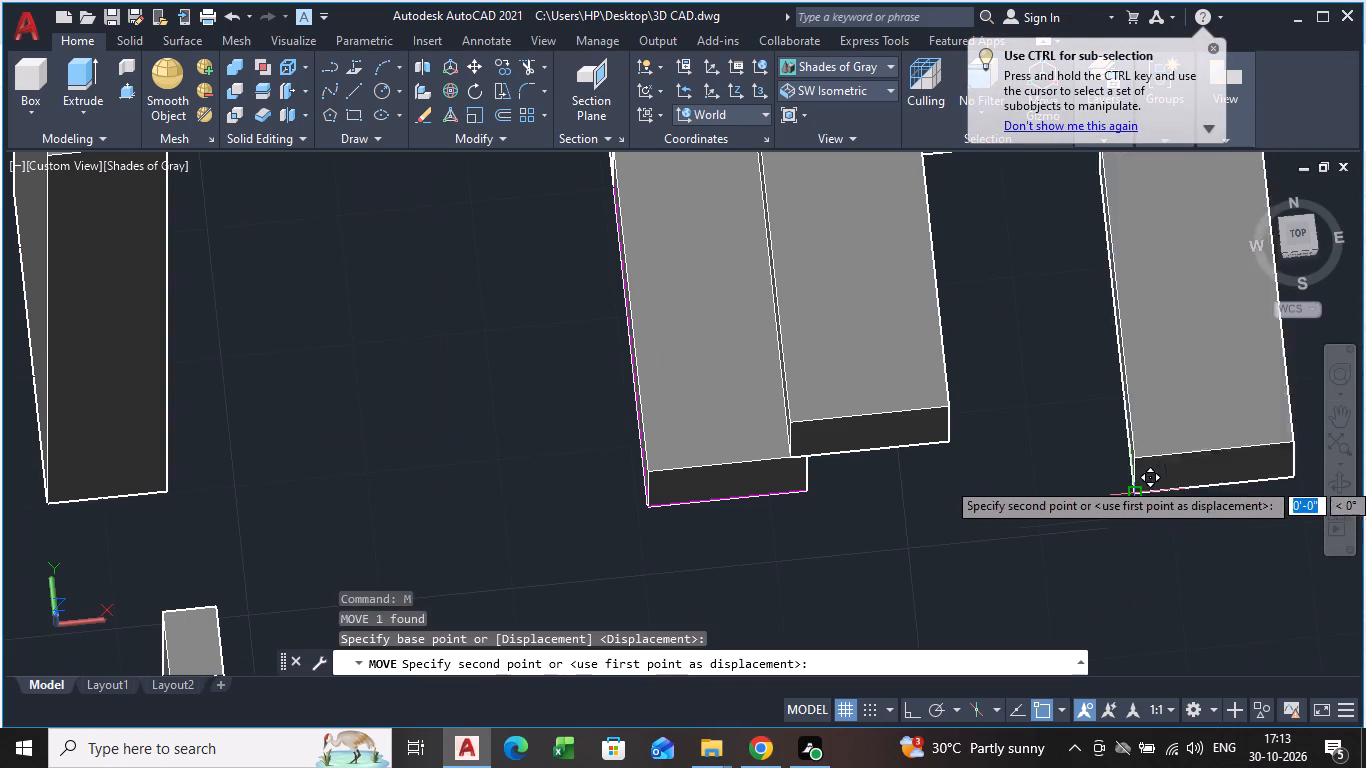
{"action": "left_click", "coordinate": [952, 409]}
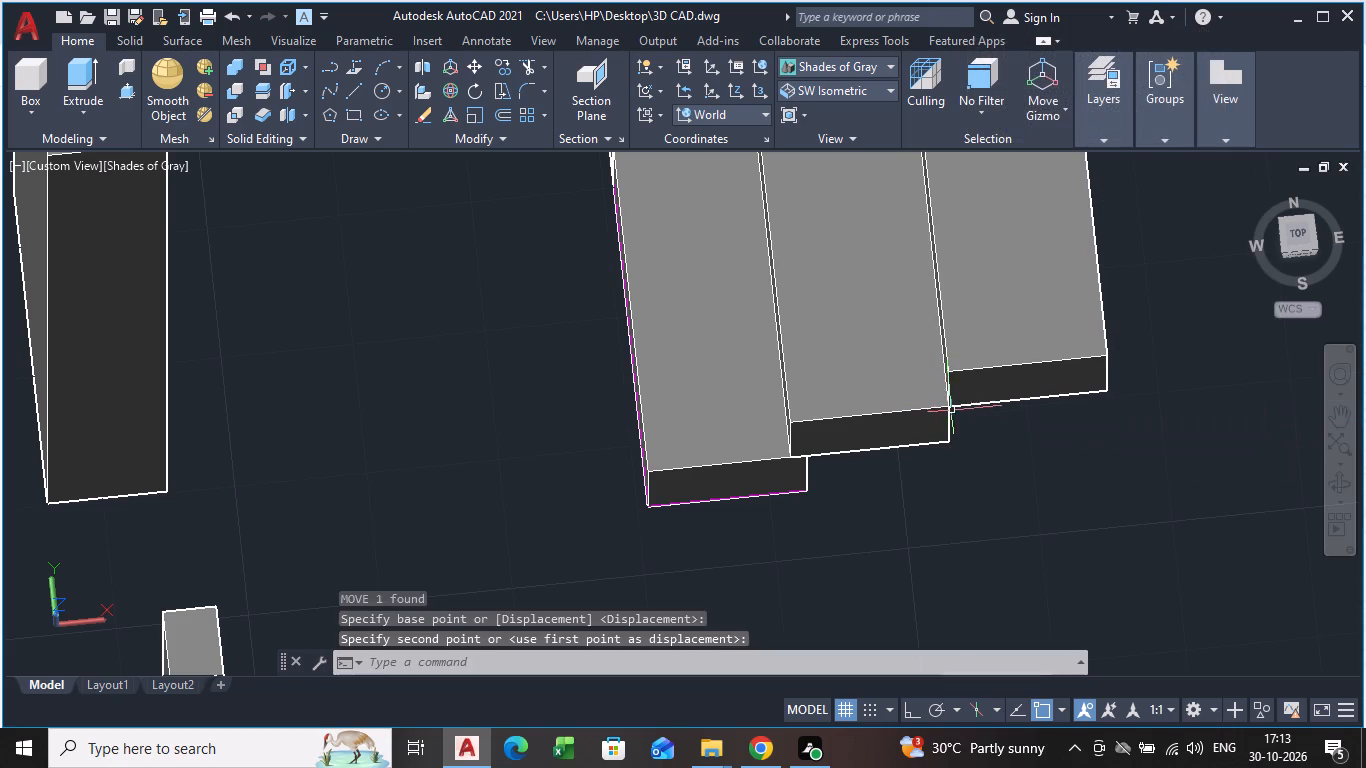
Examine the three stepped blocks from several angles to check how they stack beside the wall.
{"action": "middle_click_drag", "start_coordinate": [951, 440], "coordinate": [880, 427]}
{"action": "scroll", "coordinate": [959, 443], "scroll_direction": "down", "scroll_amount": 1}
{"action": "middle_click_drag", "start_coordinate": [886, 442], "coordinate": [923, 399], "text": "shift"}
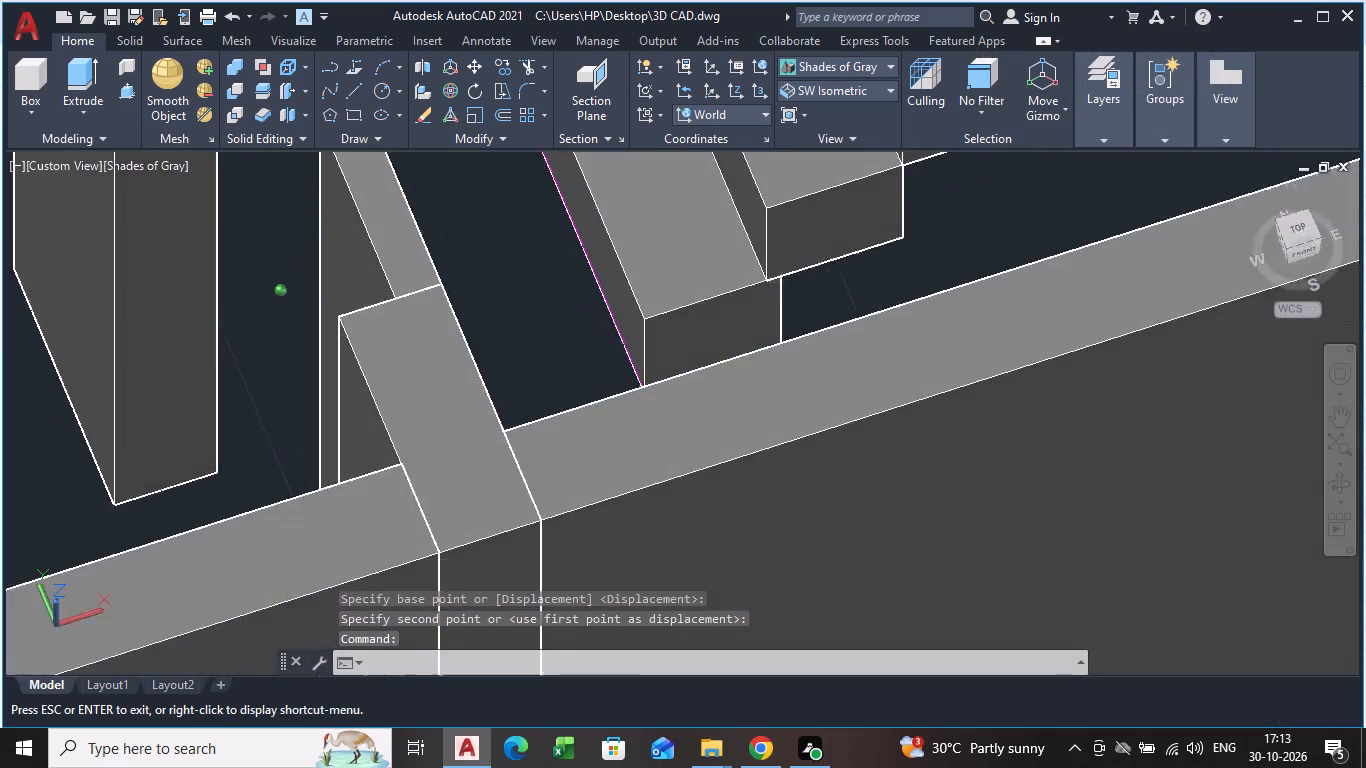
{"action": "middle_click_drag", "start_coordinate": [923, 399], "coordinate": [874, 435], "text": "shift"}
{"action": "scroll", "coordinate": [874, 435], "scroll_direction": "up", "scroll_amount": 1, "text": "shift"}
{"action": "scroll", "coordinate": [879, 429], "scroll_direction": "down", "scroll_amount": 3}
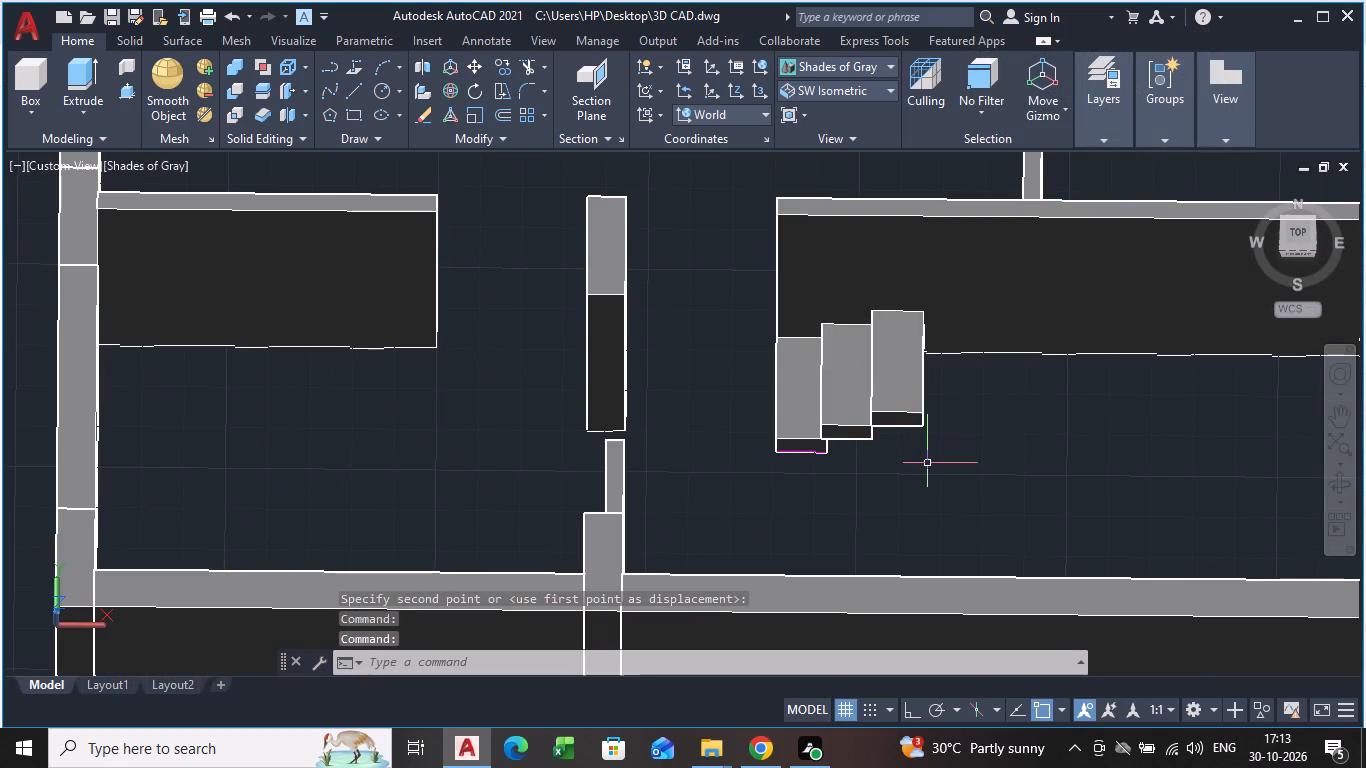
{"action": "middle_click_drag", "start_coordinate": [918, 494], "coordinate": [872, 447]}
{"action": "middle_click_drag", "start_coordinate": [852, 497], "coordinate": [776, 487]}
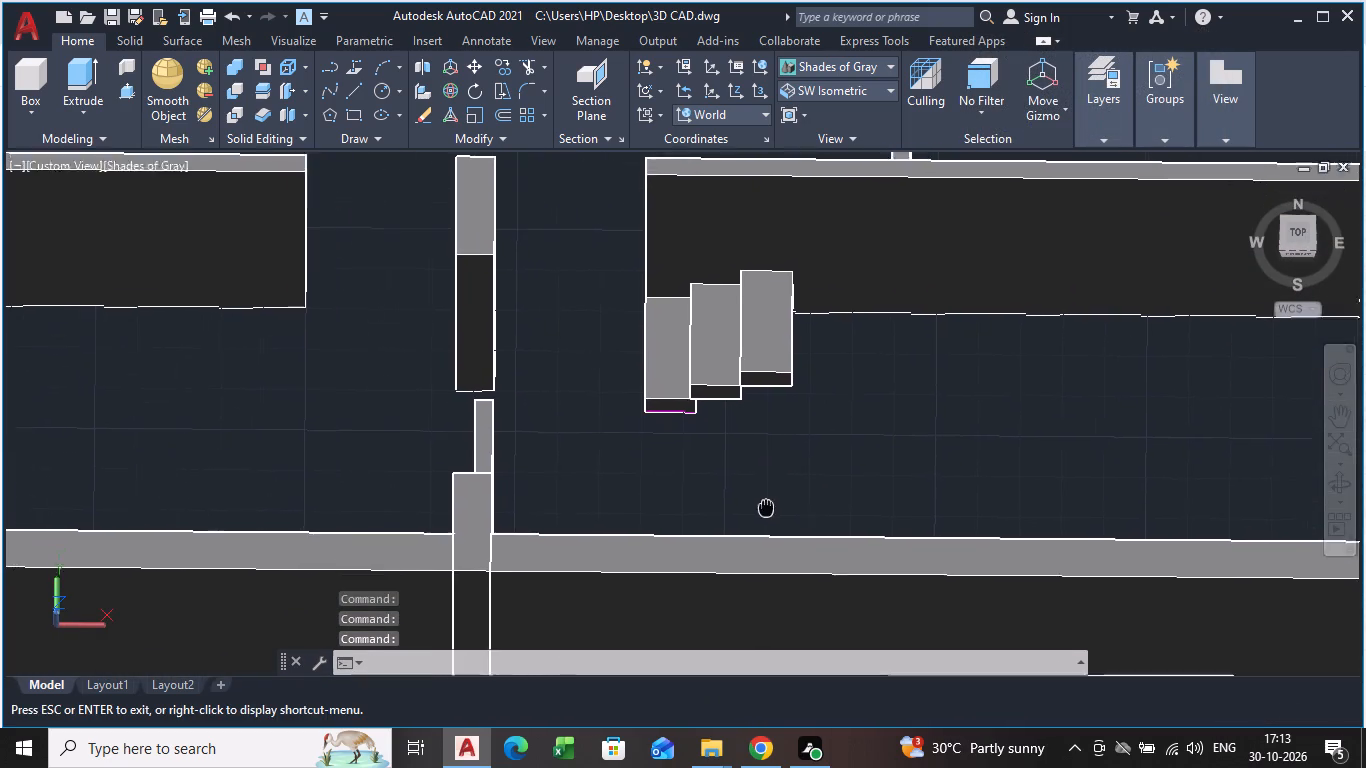
{"action": "middle_click_drag", "start_coordinate": [776, 487], "coordinate": [803, 445]}
{"action": "middle_click_drag", "start_coordinate": [804, 449], "coordinate": [564, 483], "text": "shift"}
{"action": "scroll", "coordinate": [793, 485], "scroll_direction": "down", "scroll_amount": 1, "text": "shift"}
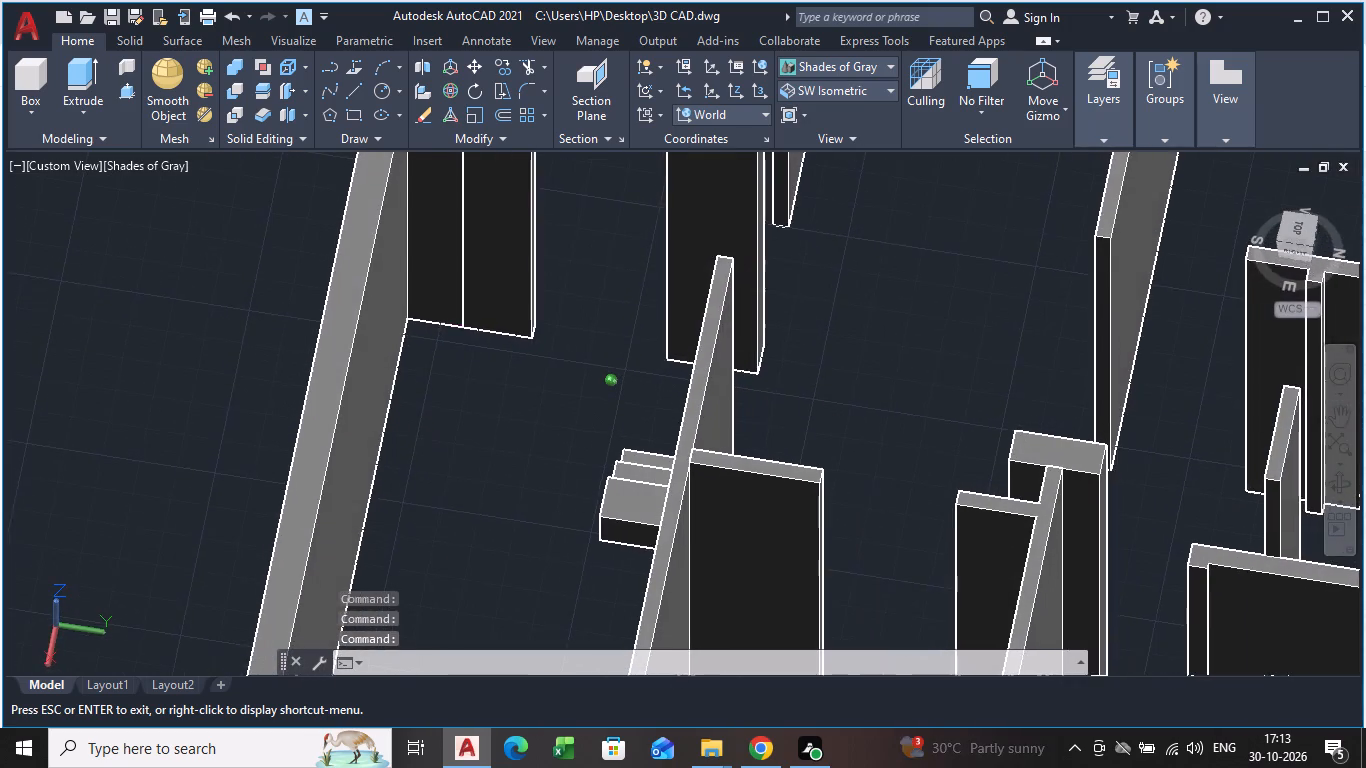
{"action": "middle_click_drag", "start_coordinate": [564, 483], "coordinate": [798, 503], "text": "shift"}
{"action": "scroll", "coordinate": [830, 310], "scroll_direction": "down", "scroll_amount": 1}
{"action": "middle_click_drag", "start_coordinate": [830, 310], "coordinate": [802, 333], "text": "shift"}
{"action": "scroll", "coordinate": [830, 313], "scroll_direction": "up", "scroll_amount": 2}
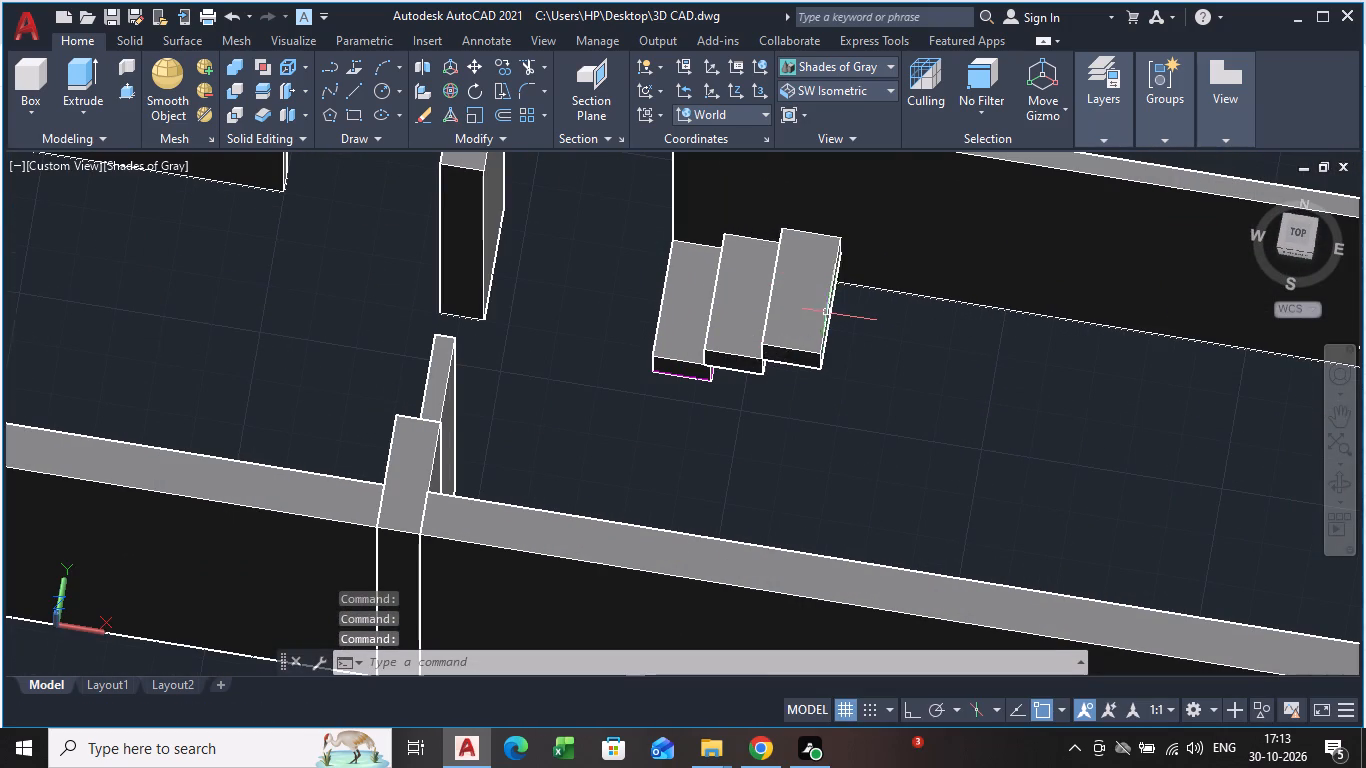
Copy the third step block from its lower front corner to its upper outer front corner as the fourth step.
{"action": "left_click", "coordinate": [826, 314]}
{"action": "type", "text": "CO"}
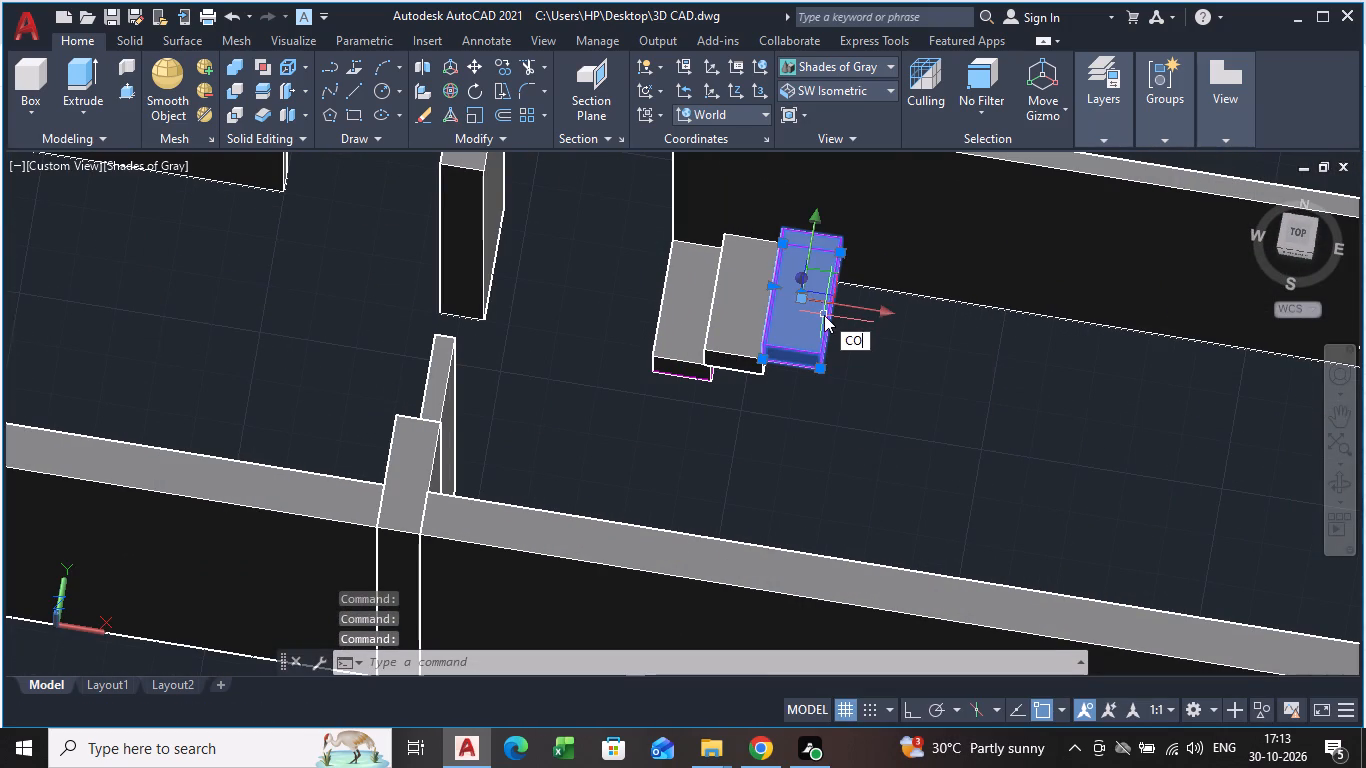
{"action": "key", "text": "Return"}
{"action": "left_click", "coordinate": [769, 360]}
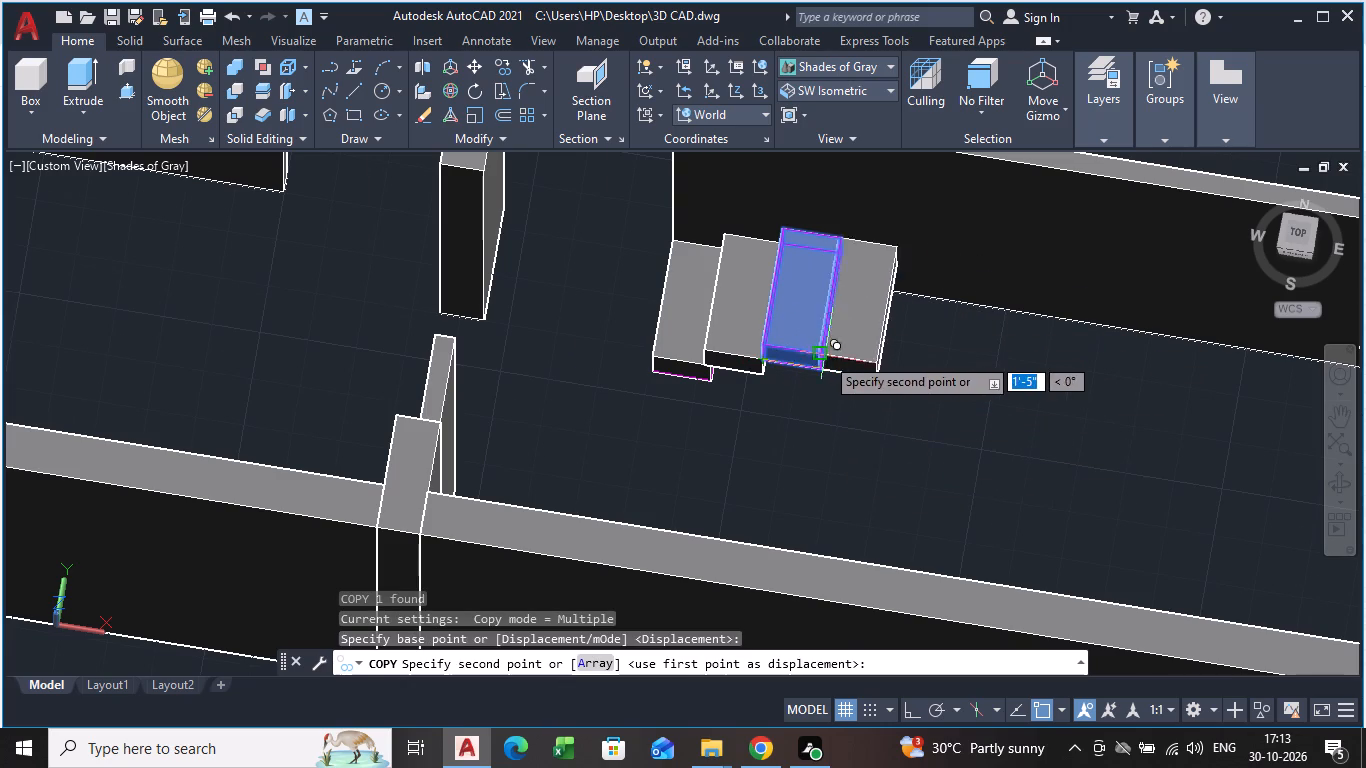
{"action": "scroll", "coordinate": [825, 355], "scroll_direction": "up", "scroll_amount": 3}
{"action": "middle_click_drag", "start_coordinate": [822, 355], "coordinate": [827, 323]}
{"action": "middle_click_drag", "start_coordinate": [827, 323], "coordinate": [833, 289], "text": "shift"}
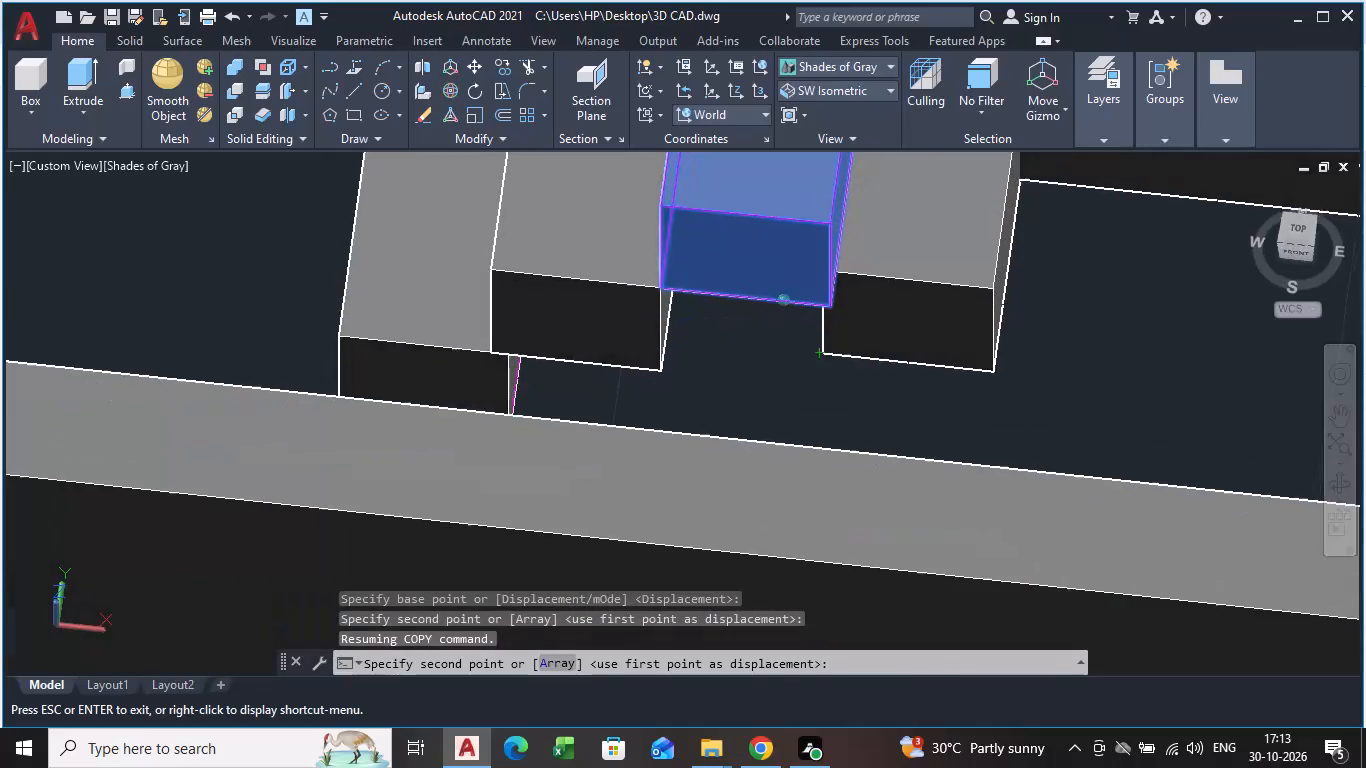
{"action": "middle_click_drag", "start_coordinate": [833, 289], "coordinate": [835, 281], "text": "shift"}
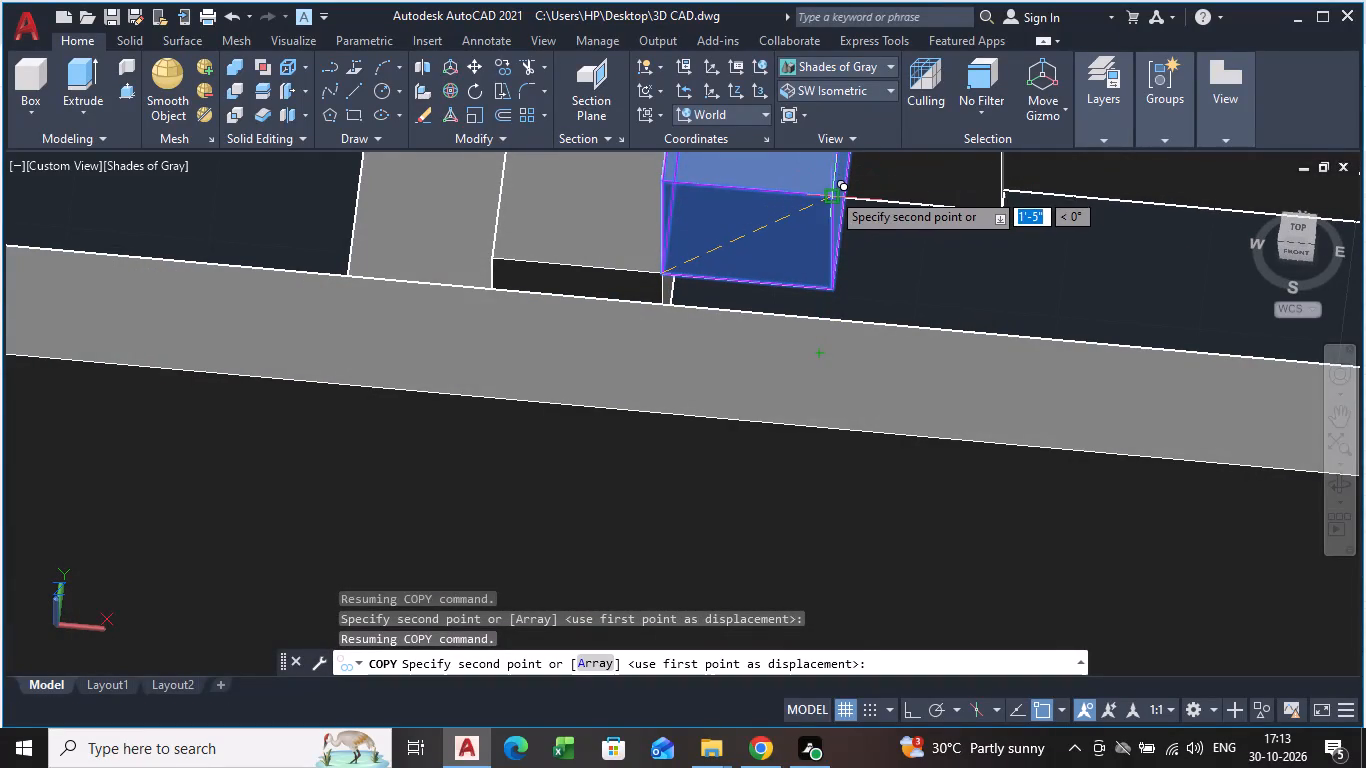
{"action": "left_click", "coordinate": [831, 191]}
Place three more copies as the fifth to seventh steps, each starting at the previous block's upper outer front corner.
{"action": "scroll", "coordinate": [838, 208], "scroll_direction": "down", "scroll_amount": 2}
{"action": "middle_click_drag", "start_coordinate": [839, 212], "coordinate": [796, 315], "text": "shift"}
{"action": "middle_click_drag", "start_coordinate": [891, 387], "coordinate": [893, 337], "text": "shift"}
{"action": "scroll", "coordinate": [891, 387], "scroll_direction": "down", "scroll_amount": 1, "text": "shift"}
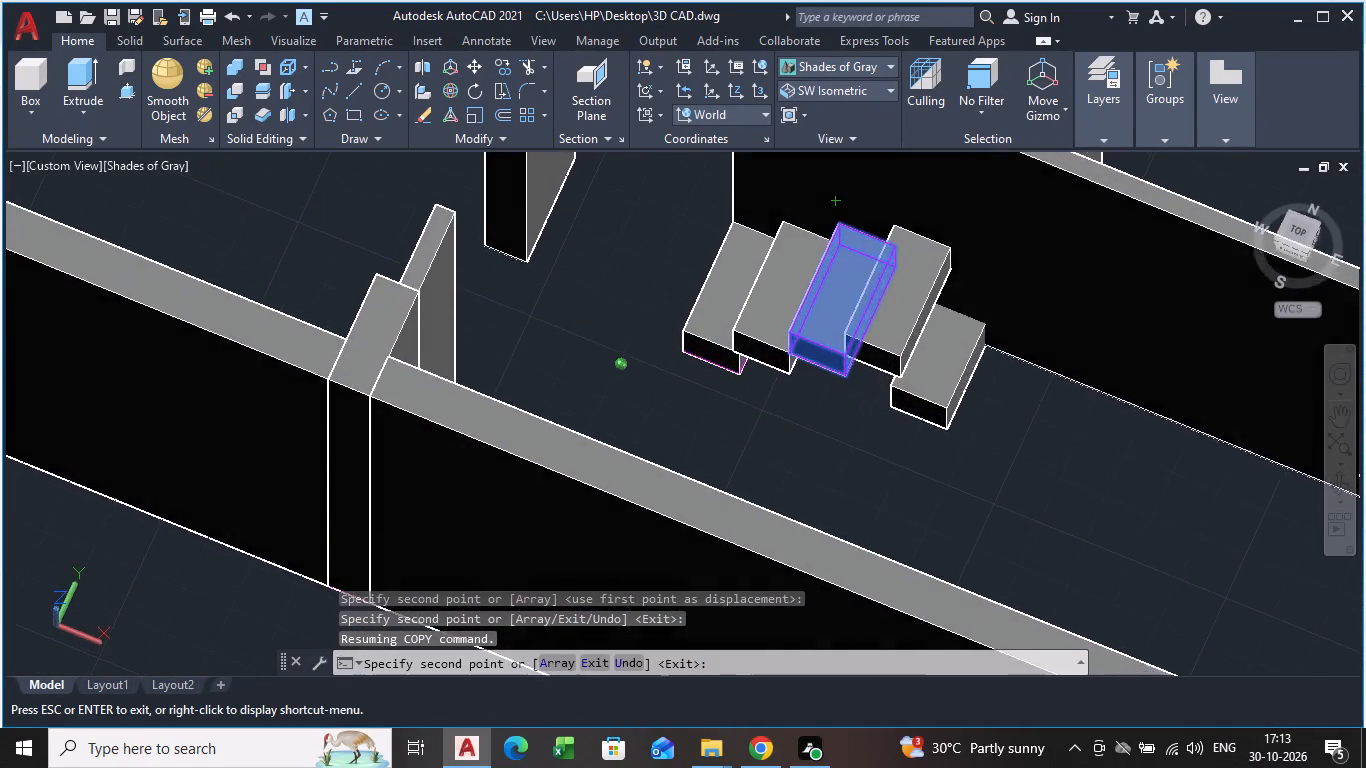
{"action": "middle_click_drag", "start_coordinate": [893, 337], "coordinate": [886, 326], "text": "shift"}
{"action": "scroll", "coordinate": [911, 331], "scroll_direction": "up", "scroll_amount": 5}
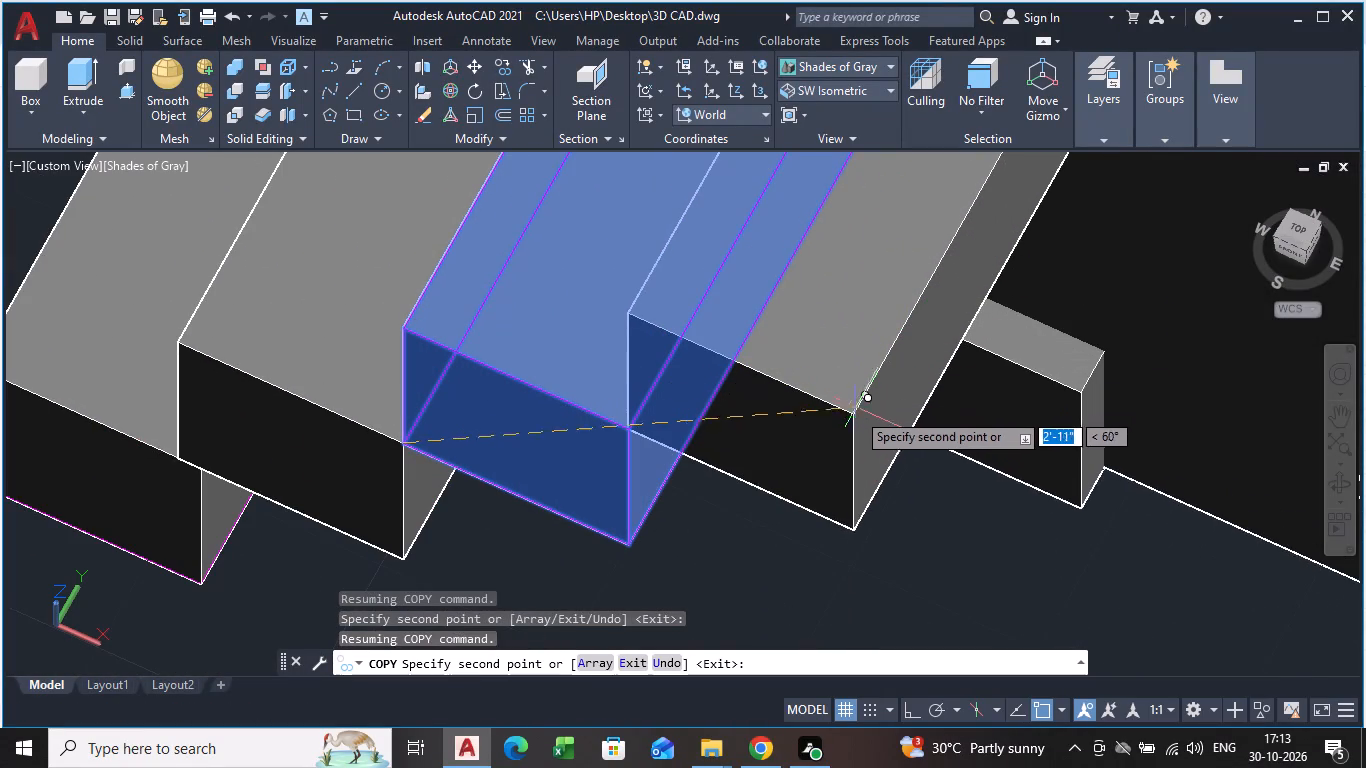
{"action": "left_click", "coordinate": [848, 412]}
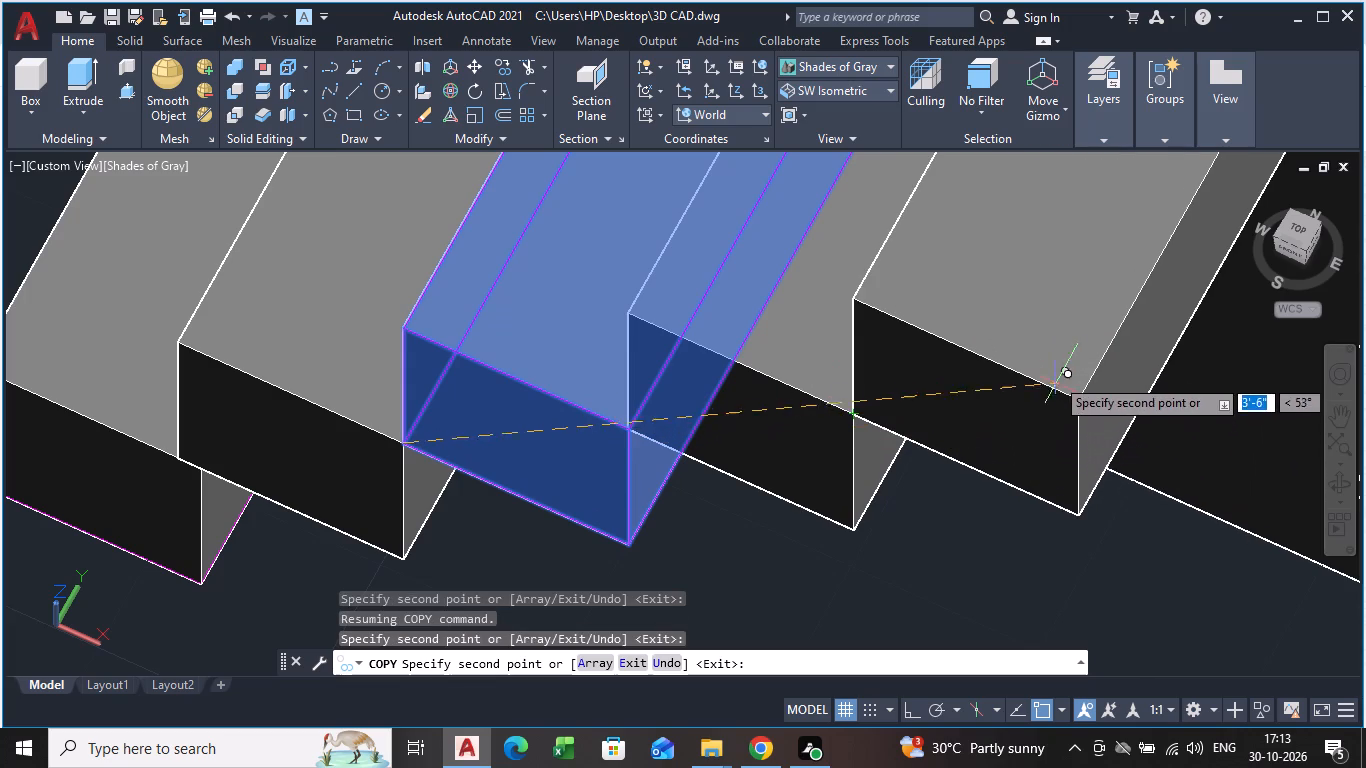
{"action": "left_click", "coordinate": [1084, 402]}
{"action": "scroll", "coordinate": [1038, 389], "scroll_direction": "down", "scroll_amount": 4}
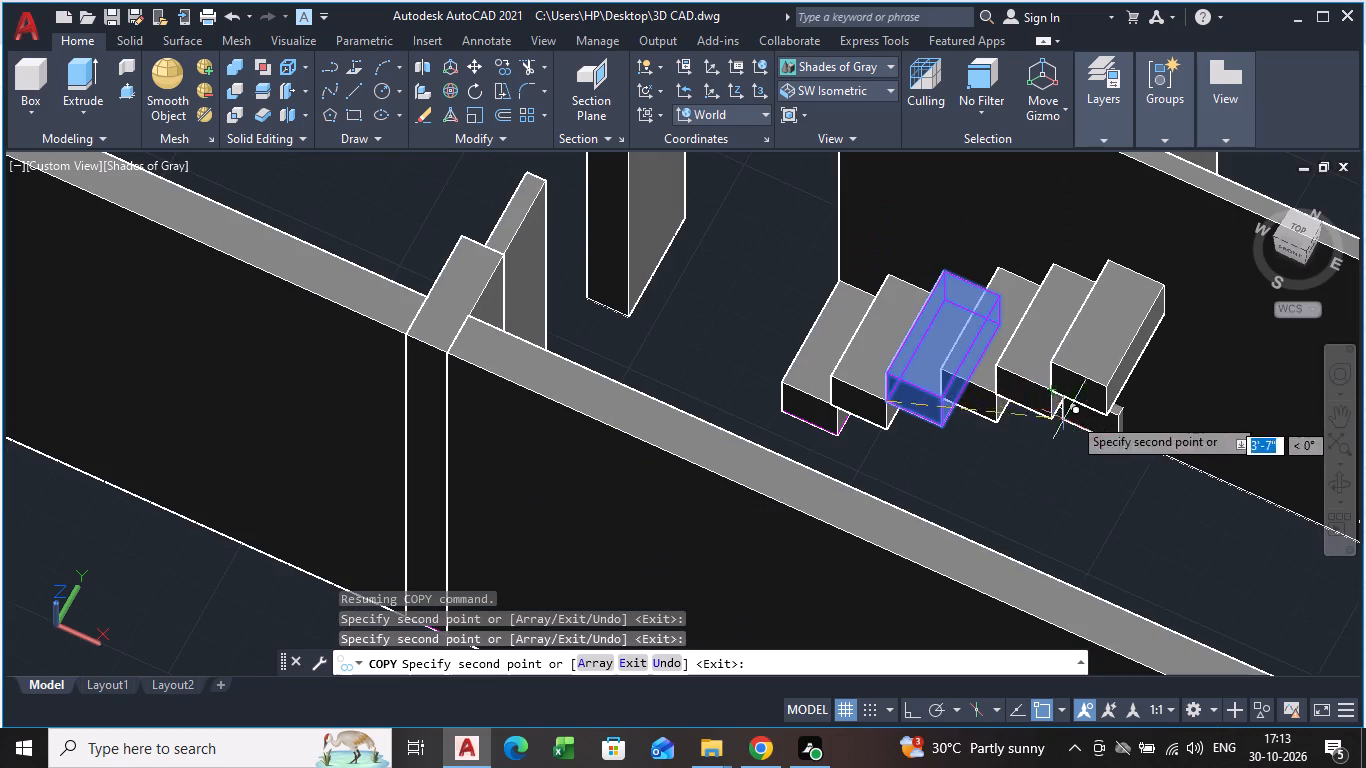
{"action": "left_click", "coordinate": [1108, 385]}
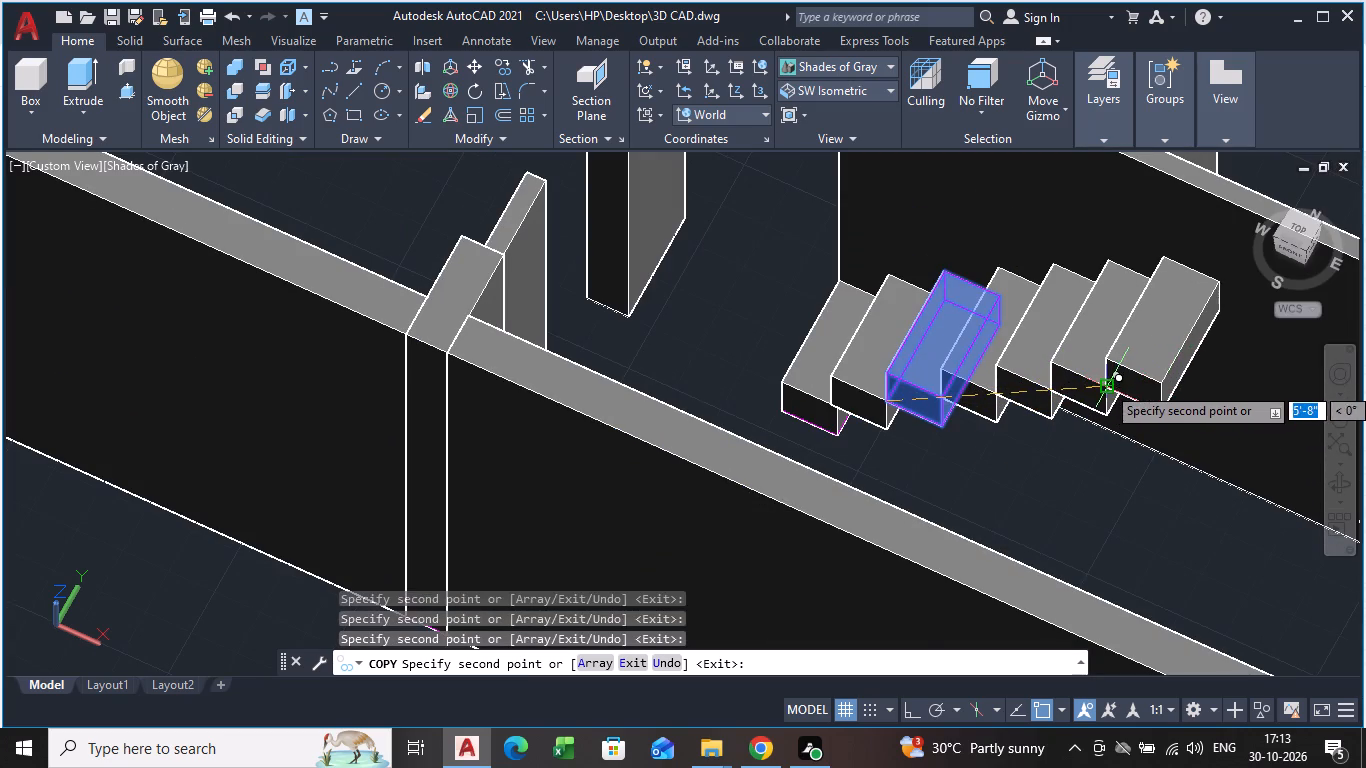
Continue the stair with copies for the eighth, ninth and tenth steps, each starting at the previous block's upper outer front corner.
{"action": "scroll", "coordinate": [1100, 392], "scroll_direction": "down", "scroll_amount": 1, "text": "shift"}
{"action": "middle_click_drag", "start_coordinate": [1099, 392], "coordinate": [1013, 366], "text": "shift"}
{"action": "scroll", "coordinate": [1034, 377], "scroll_direction": "up", "scroll_amount": 3}
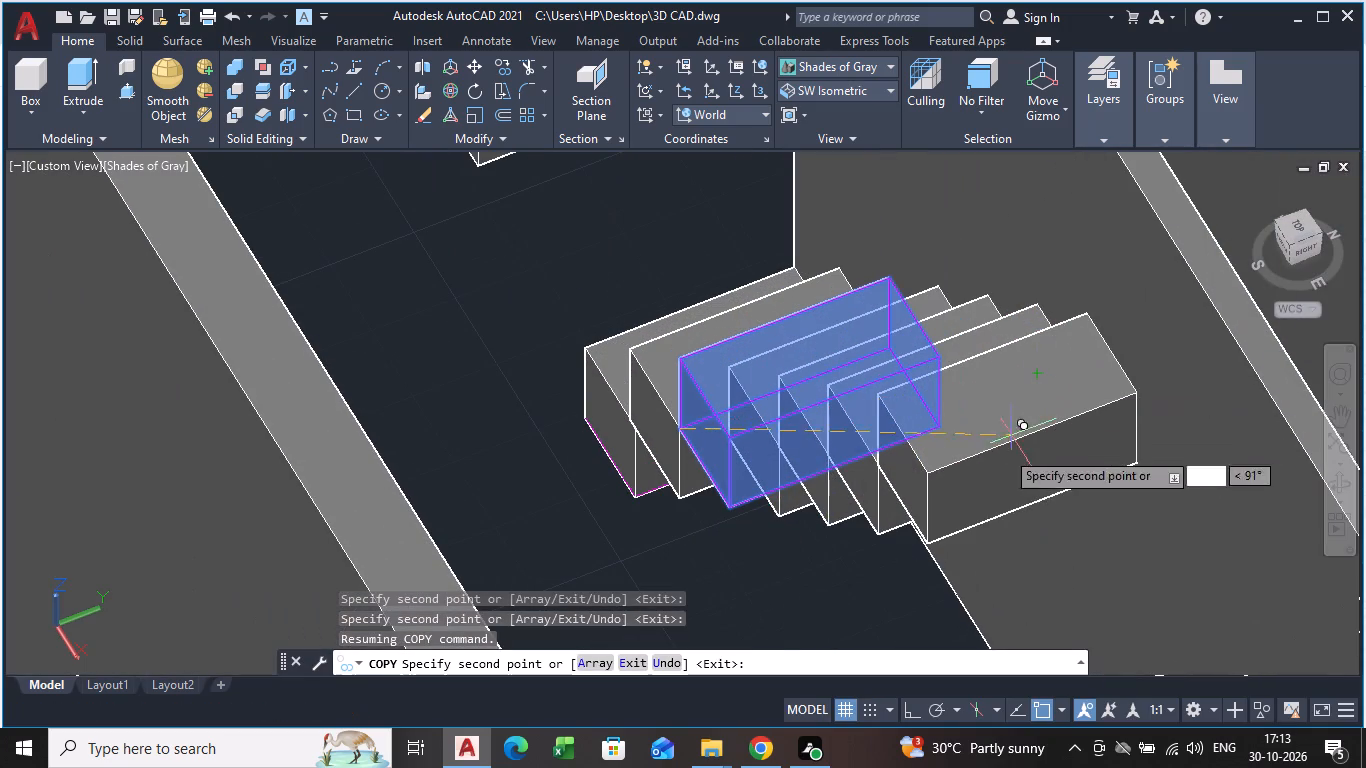
{"action": "left_click", "coordinate": [924, 474]}
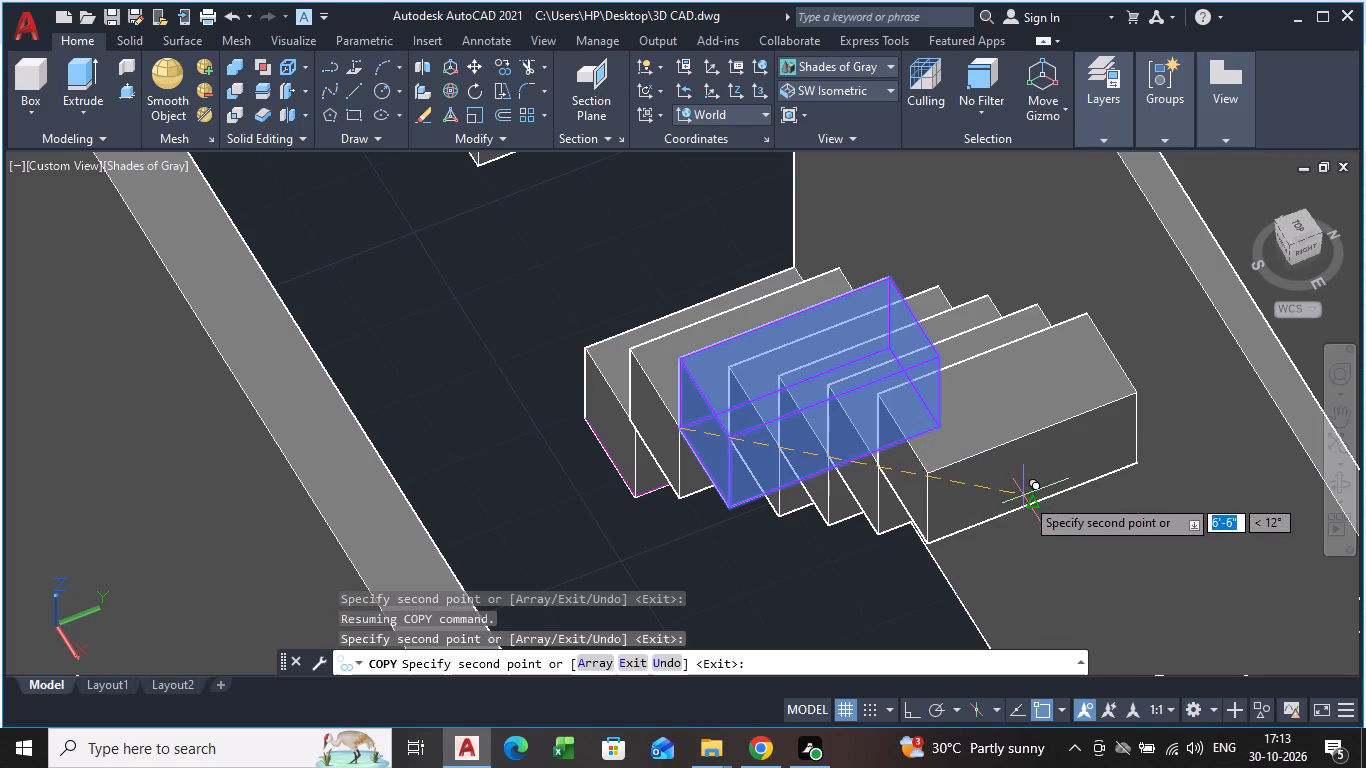
{"action": "scroll", "coordinate": [963, 495], "scroll_direction": "down", "scroll_amount": 3}
{"action": "scroll", "coordinate": [967, 482], "scroll_direction": "up", "scroll_amount": 7}
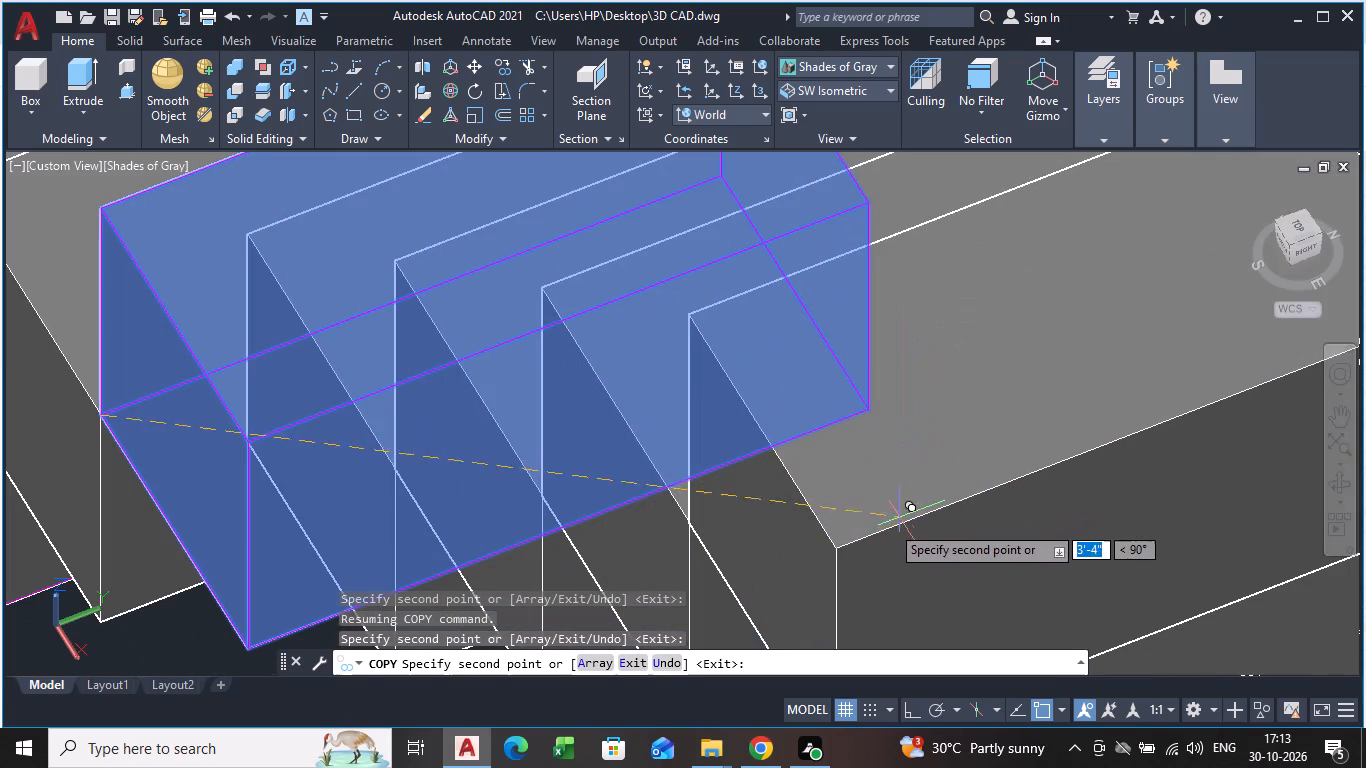
{"action": "left_click", "coordinate": [836, 544]}
{"action": "scroll", "coordinate": [824, 522], "scroll_direction": "down", "scroll_amount": 4}
{"action": "scroll", "coordinate": [860, 541], "scroll_direction": "up", "scroll_amount": 3}
{"action": "left_click", "coordinate": [831, 509]}
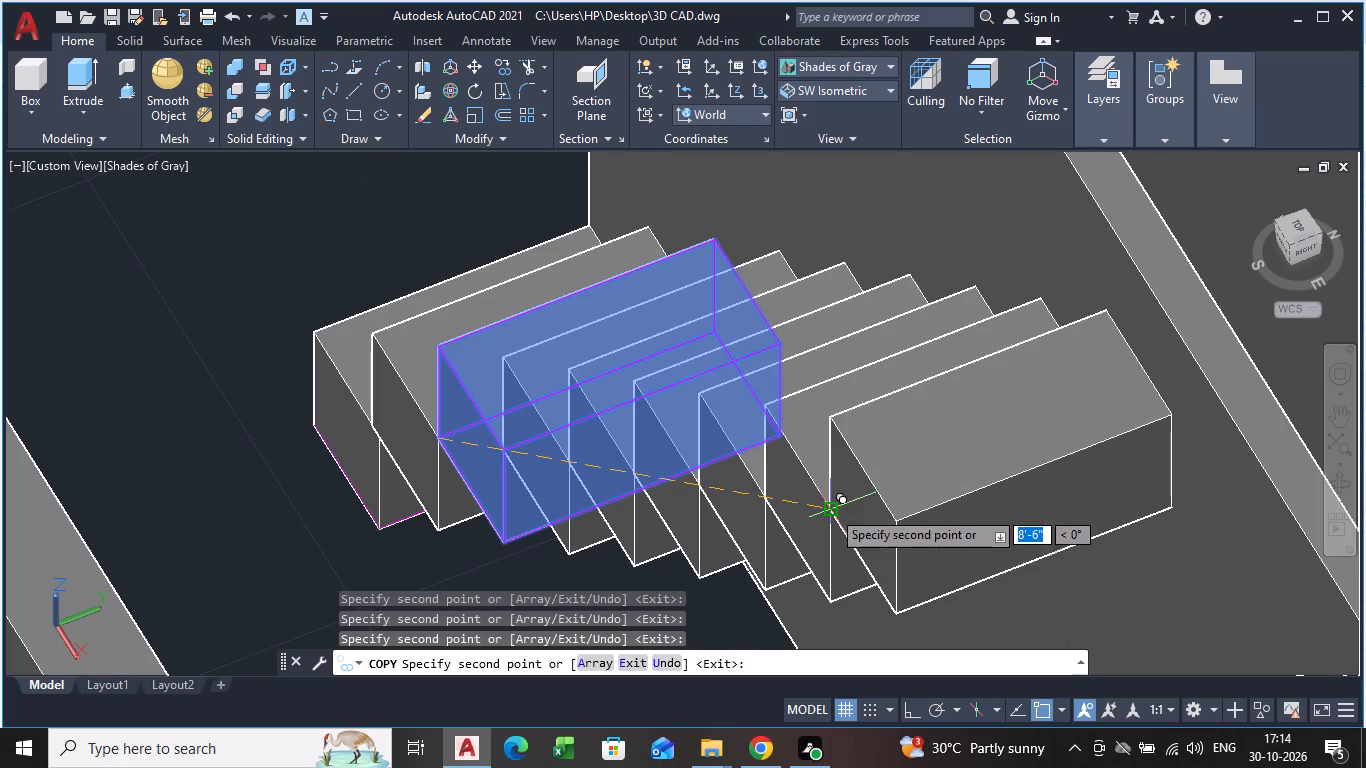
{"action": "scroll", "coordinate": [855, 528], "scroll_direction": "down", "scroll_amount": 3}
{"action": "scroll", "coordinate": [870, 540], "scroll_direction": "up", "scroll_amount": 3}
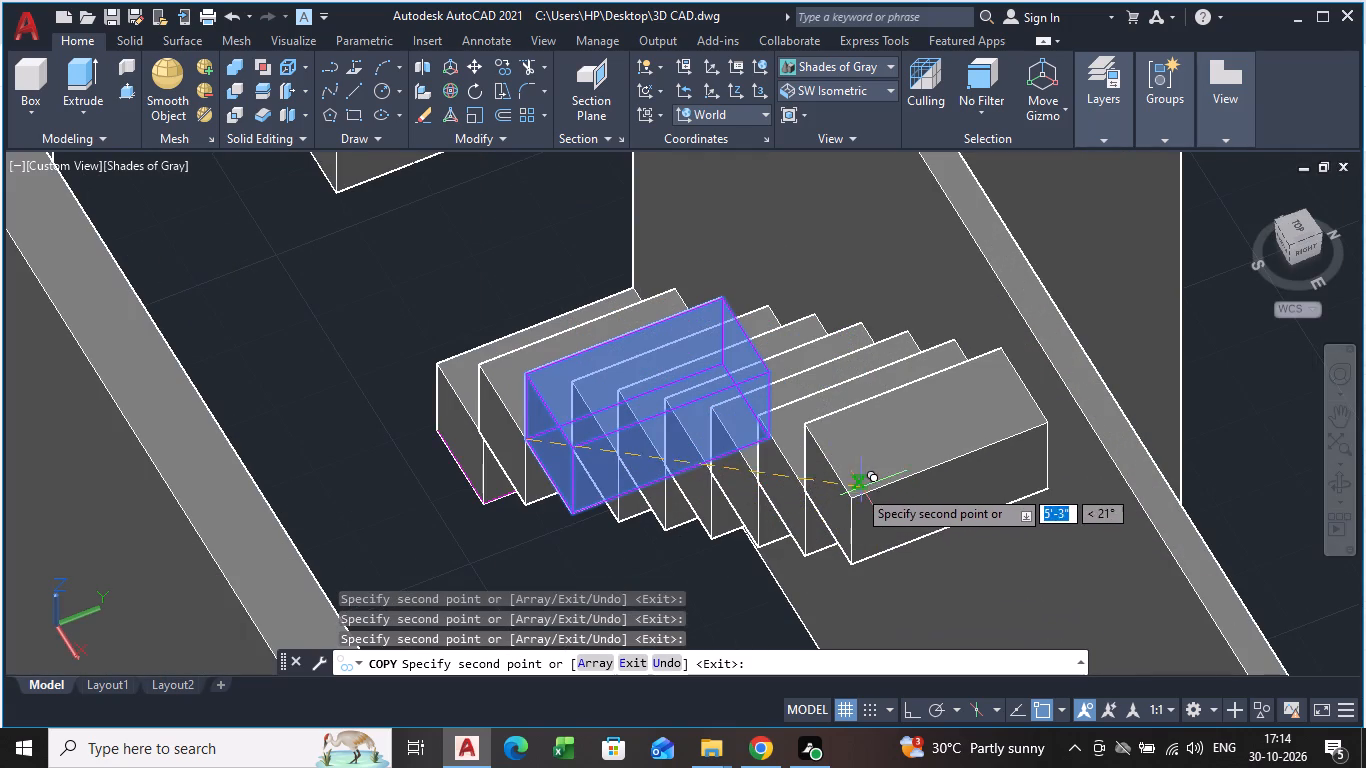
{"action": "left_click", "coordinate": [854, 500]}
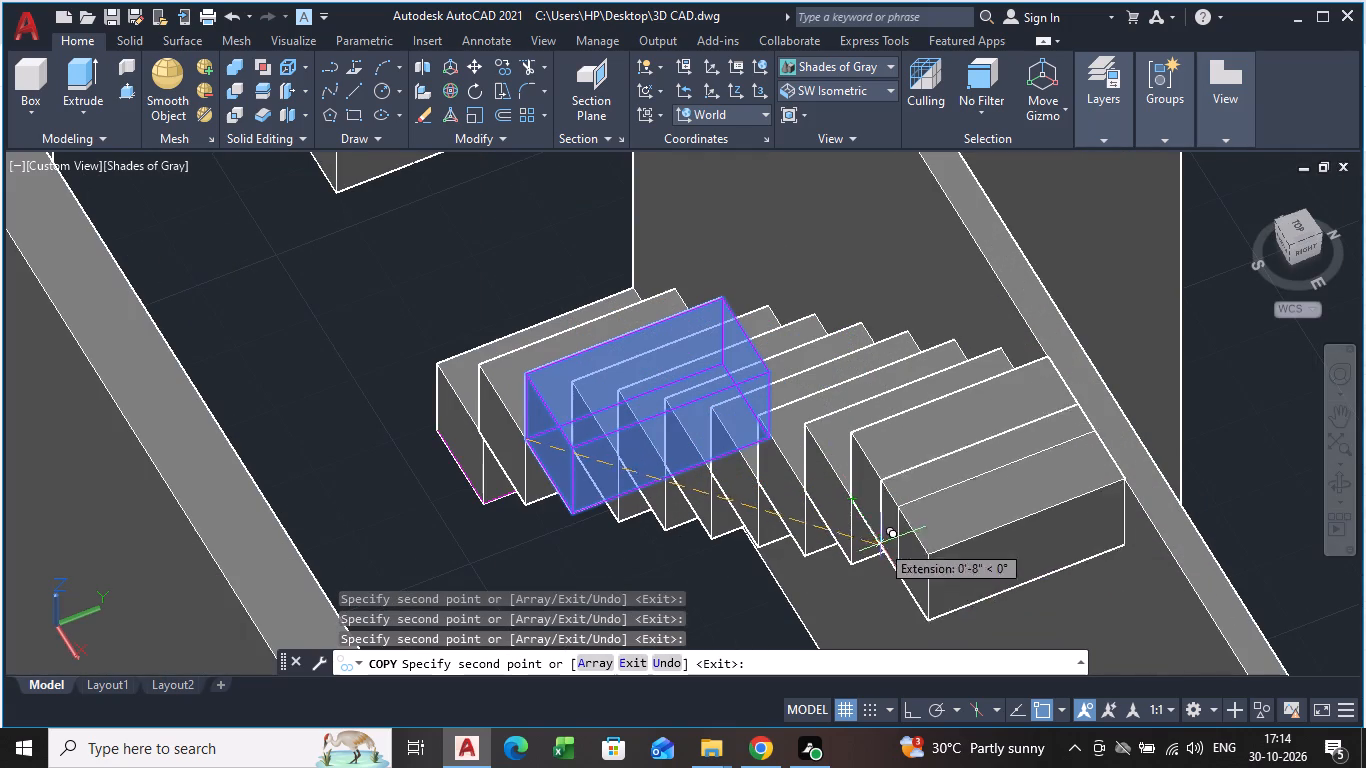
Place a final copy at the tenth block's lower outer front corner, level with it as the start of a landing, and finish copying.
{"action": "left_click", "coordinate": [900, 572]}
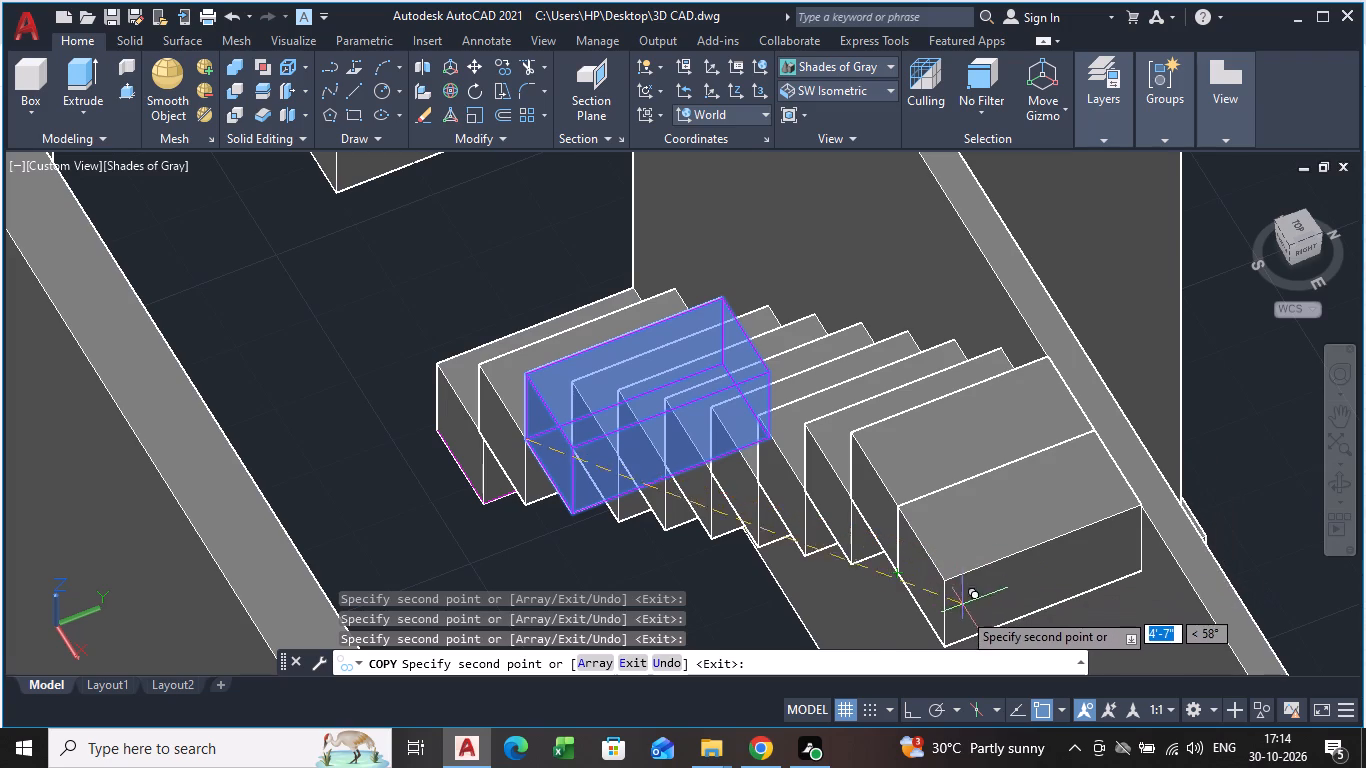
{"action": "scroll", "coordinate": [955, 615], "scroll_direction": "down", "scroll_amount": 1}
{"action": "middle_click_drag", "start_coordinate": [955, 613], "coordinate": [987, 604], "text": "shift"}
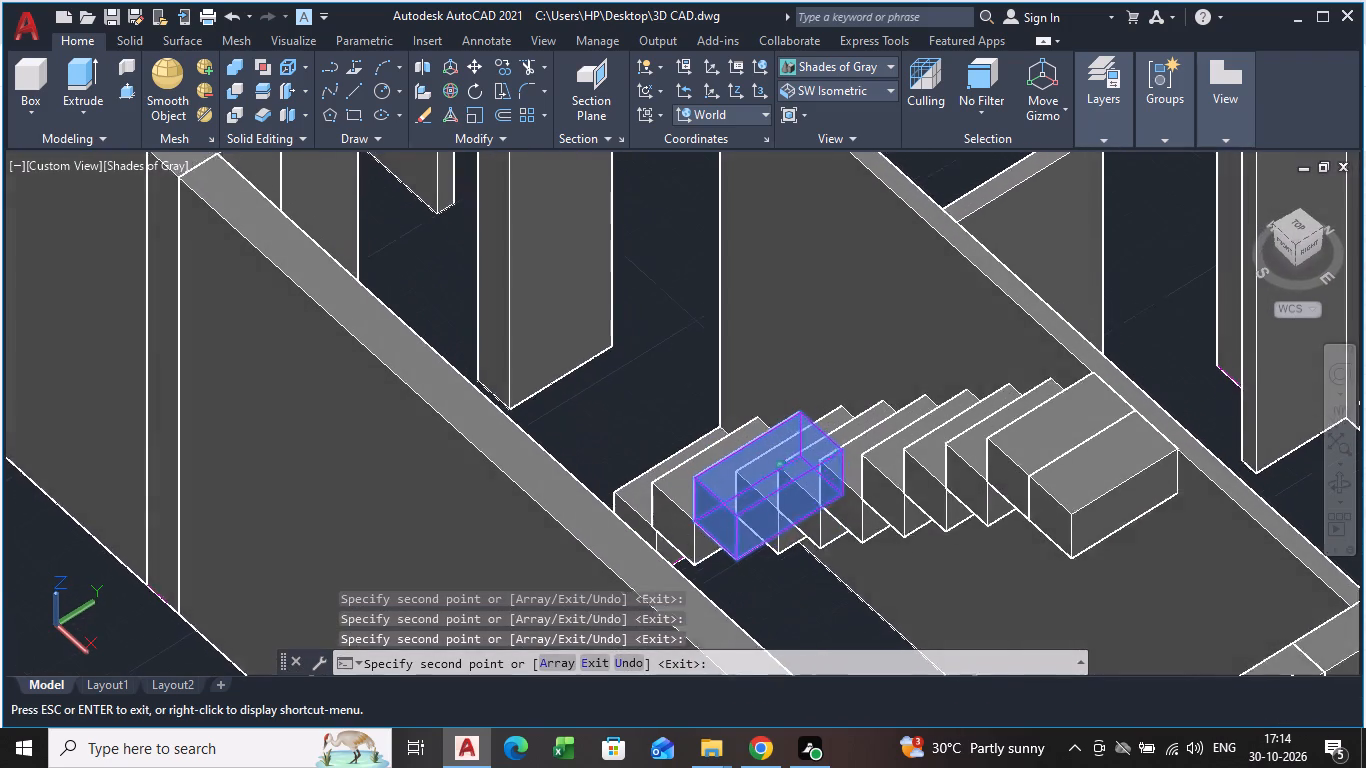
{"action": "middle_click_drag", "start_coordinate": [987, 604], "coordinate": [989, 605], "text": "shift"}
{"action": "scroll", "coordinate": [1038, 486], "scroll_direction": "up", "scroll_amount": 1}
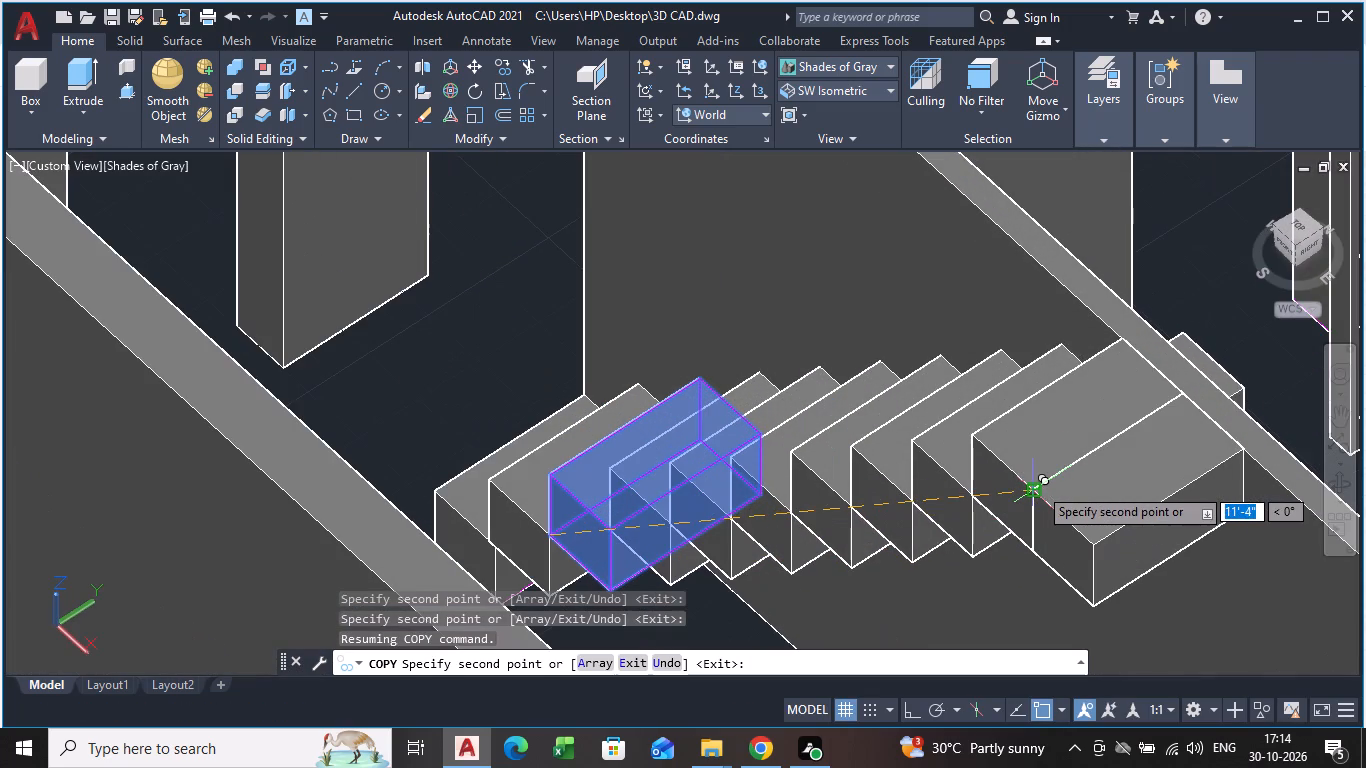
{"action": "key", "text": "space"}
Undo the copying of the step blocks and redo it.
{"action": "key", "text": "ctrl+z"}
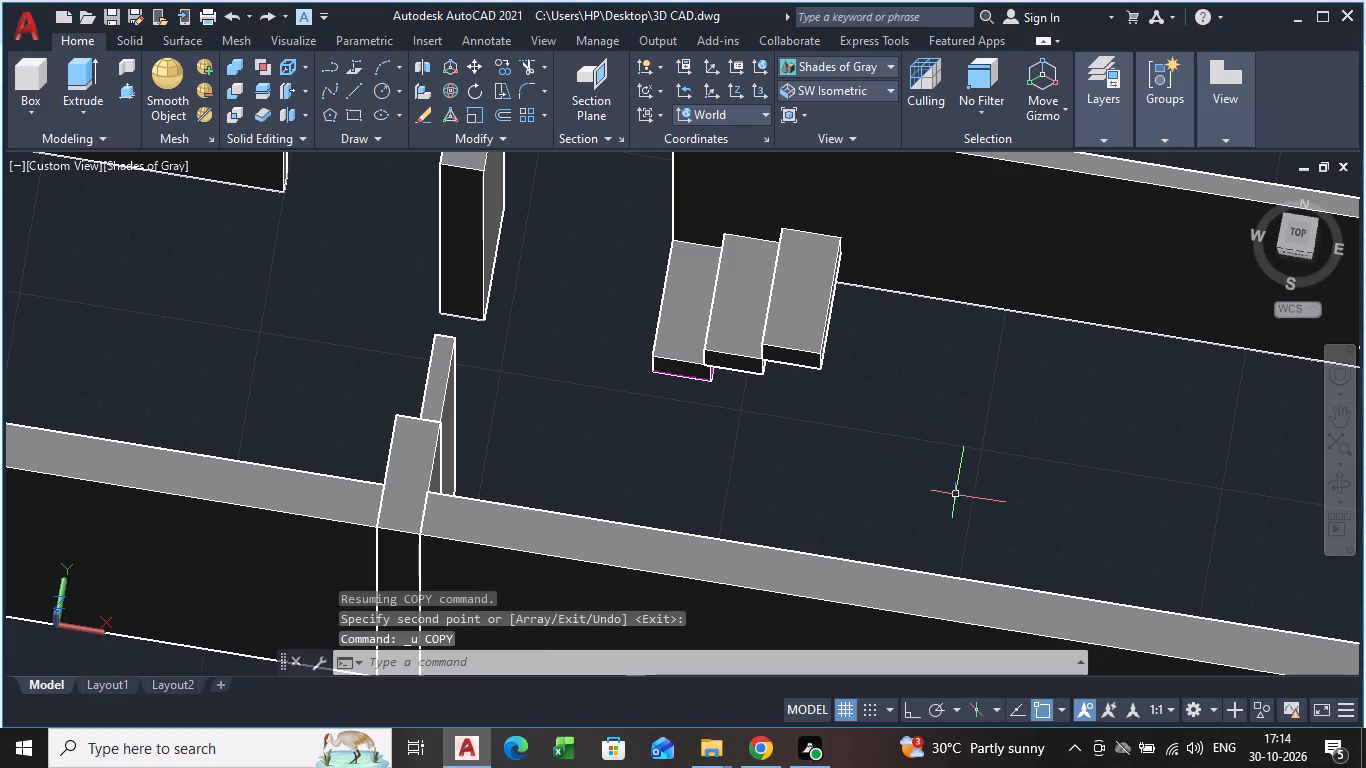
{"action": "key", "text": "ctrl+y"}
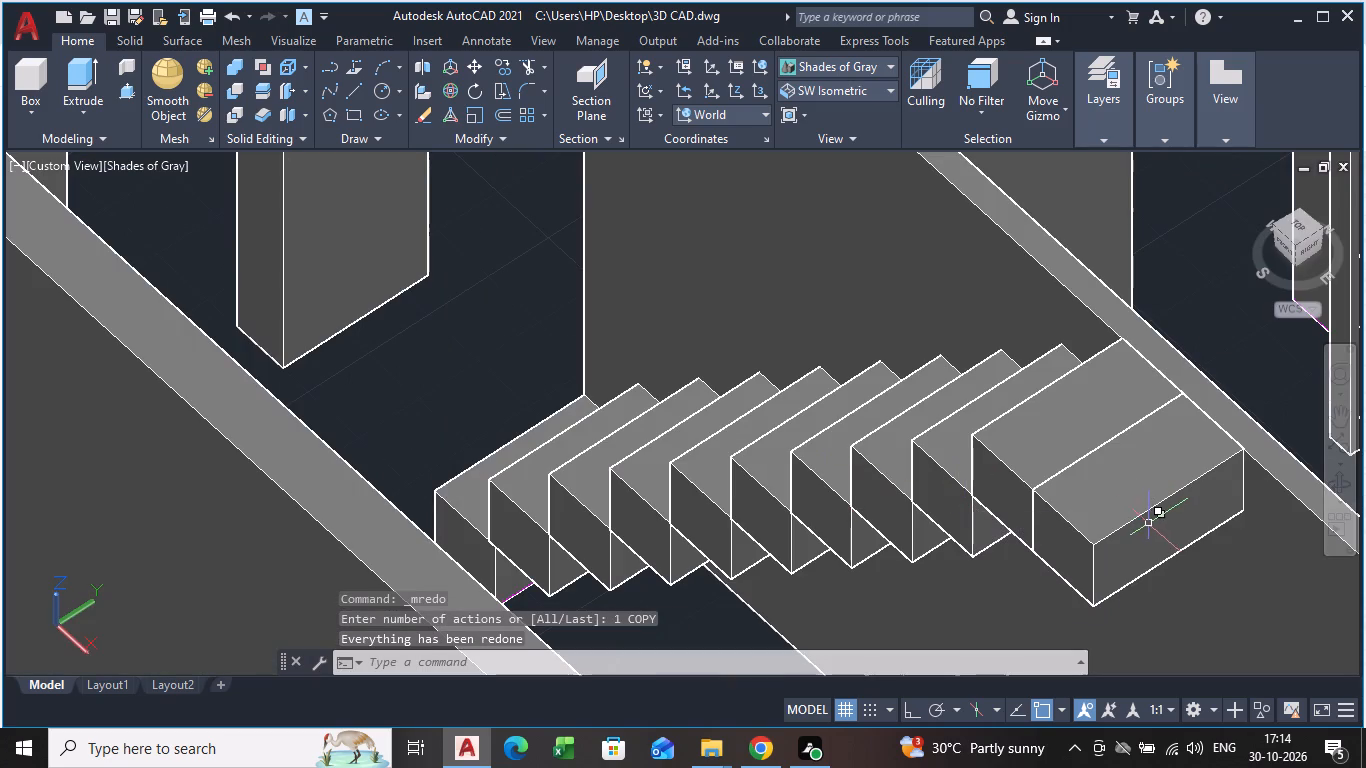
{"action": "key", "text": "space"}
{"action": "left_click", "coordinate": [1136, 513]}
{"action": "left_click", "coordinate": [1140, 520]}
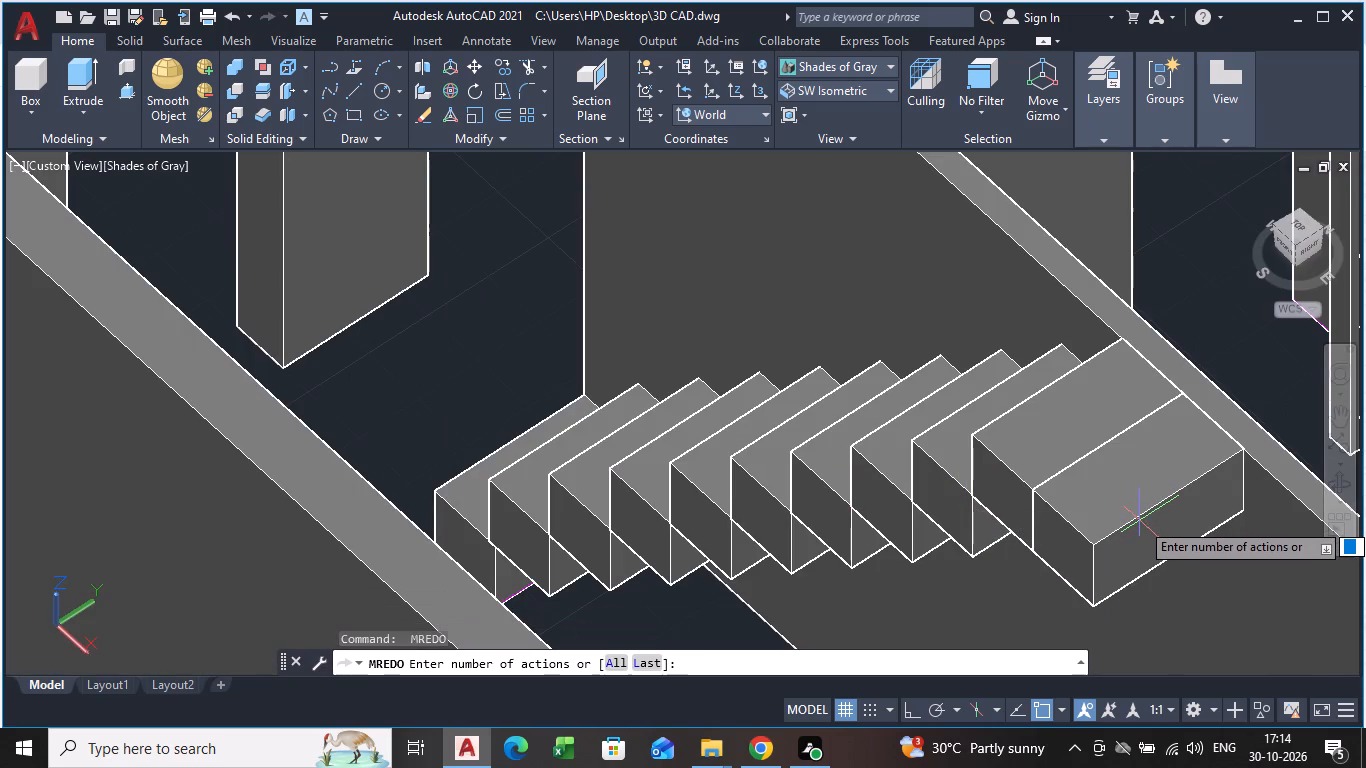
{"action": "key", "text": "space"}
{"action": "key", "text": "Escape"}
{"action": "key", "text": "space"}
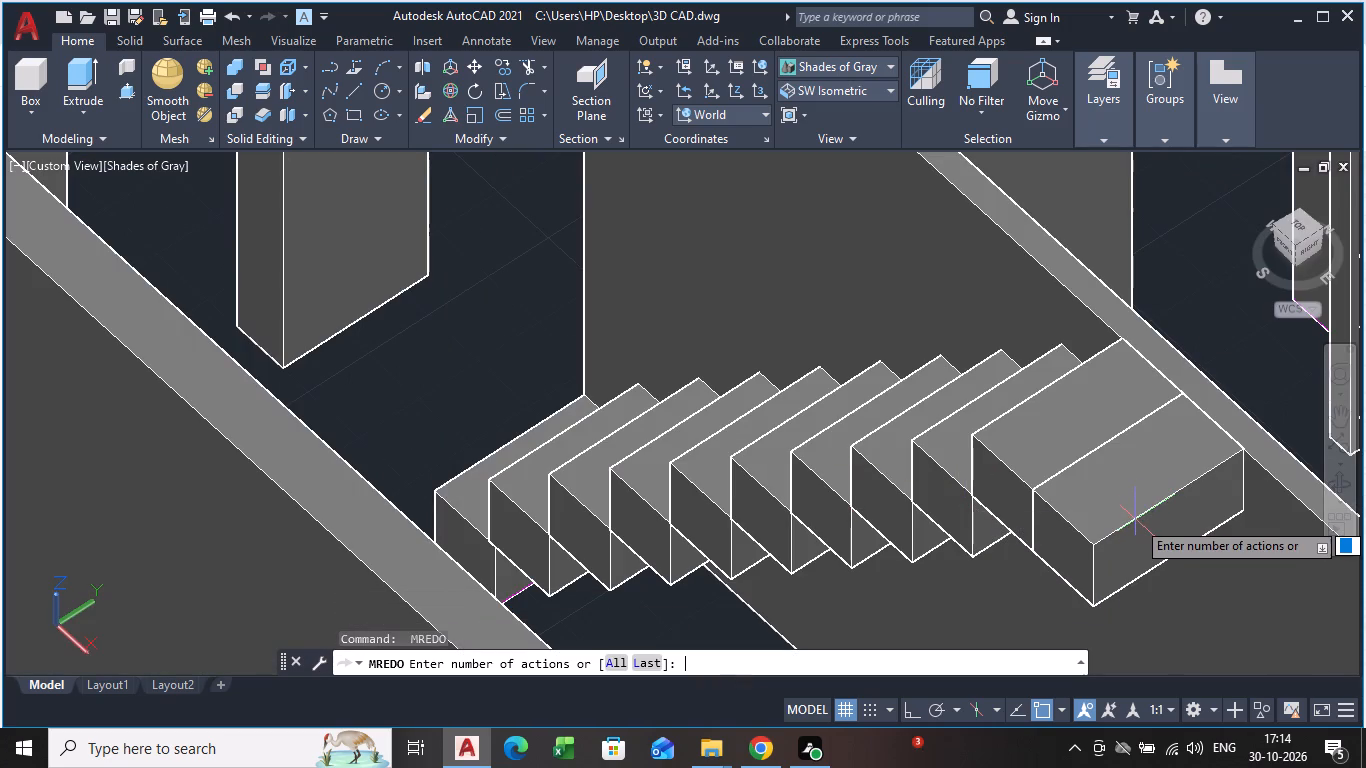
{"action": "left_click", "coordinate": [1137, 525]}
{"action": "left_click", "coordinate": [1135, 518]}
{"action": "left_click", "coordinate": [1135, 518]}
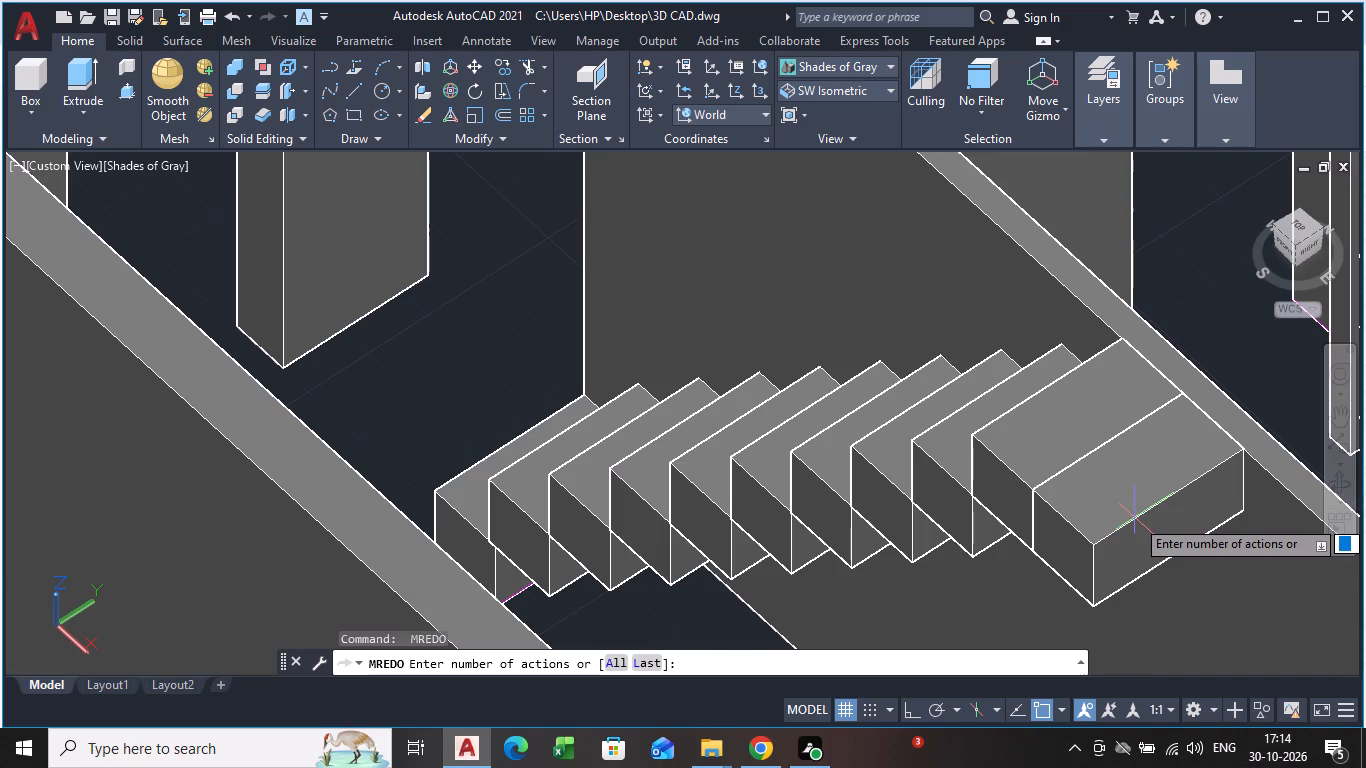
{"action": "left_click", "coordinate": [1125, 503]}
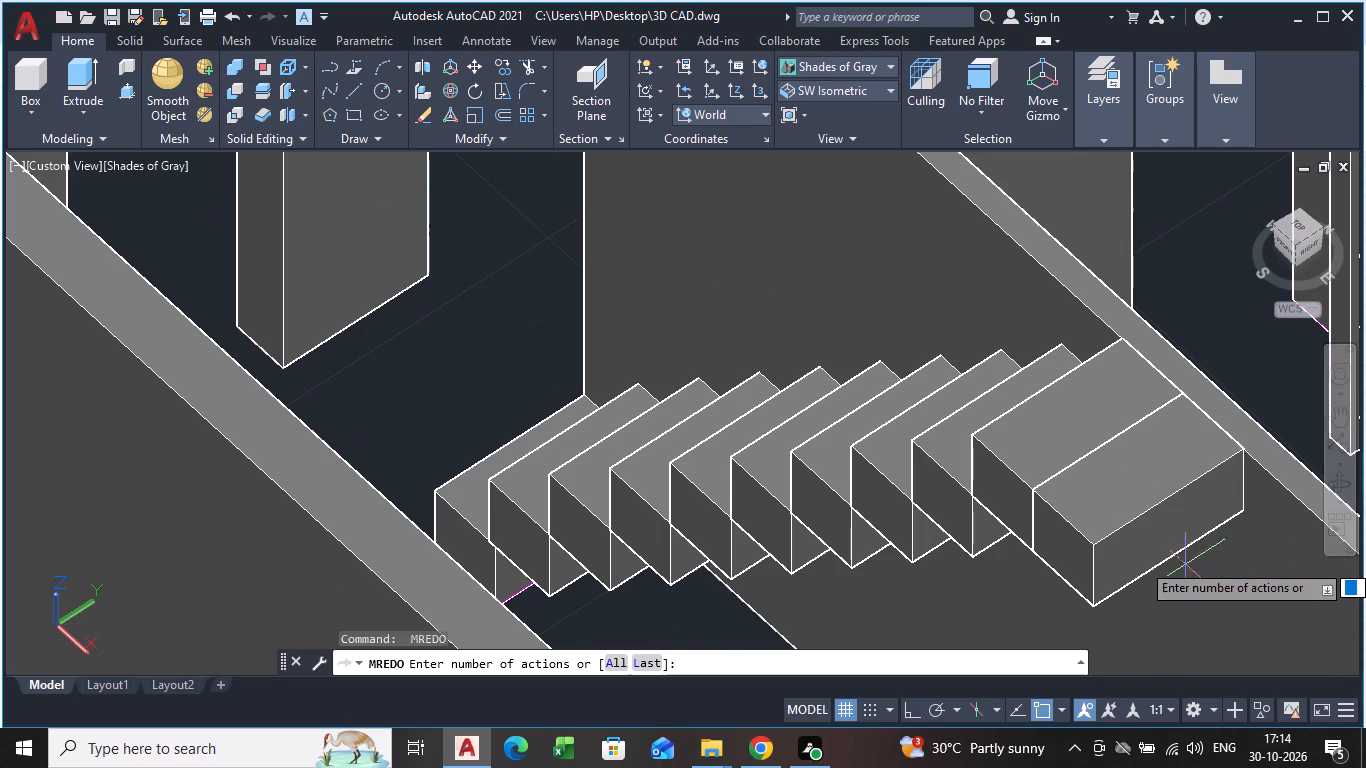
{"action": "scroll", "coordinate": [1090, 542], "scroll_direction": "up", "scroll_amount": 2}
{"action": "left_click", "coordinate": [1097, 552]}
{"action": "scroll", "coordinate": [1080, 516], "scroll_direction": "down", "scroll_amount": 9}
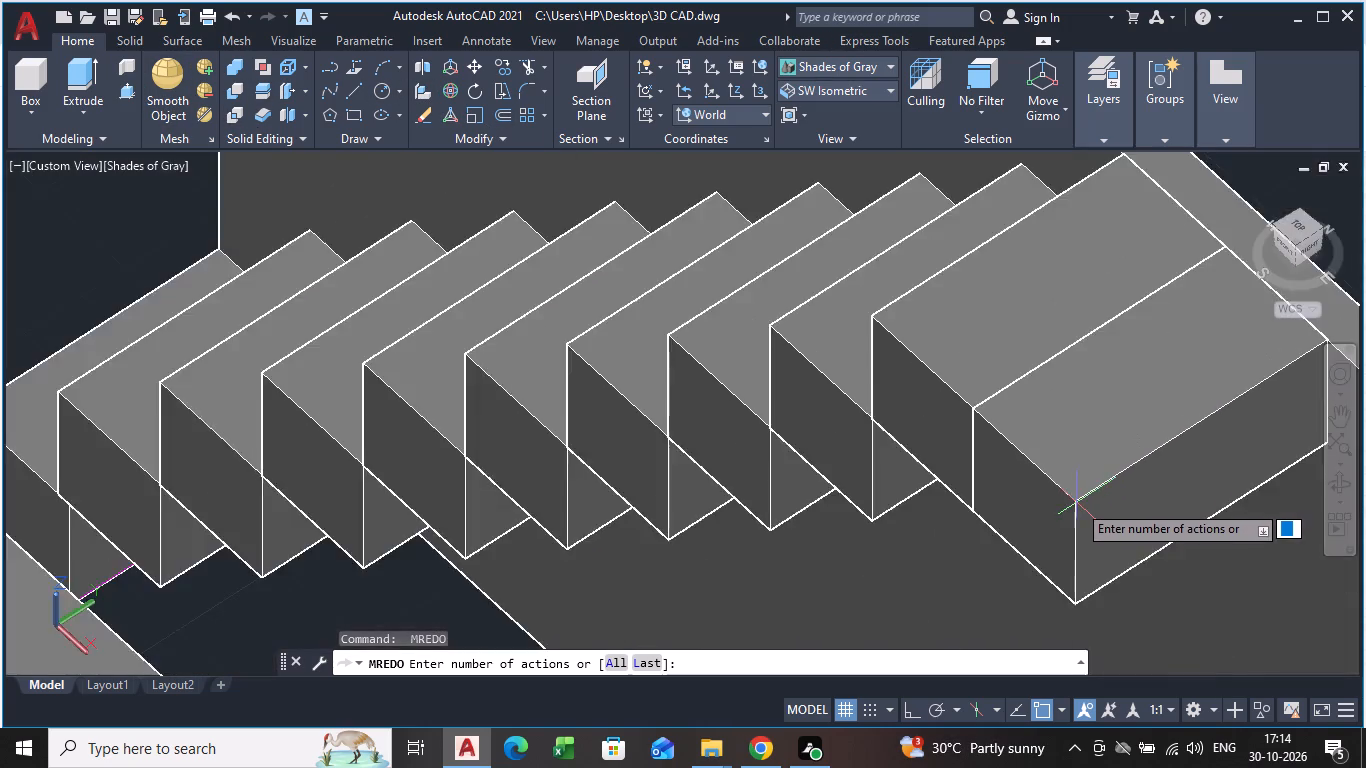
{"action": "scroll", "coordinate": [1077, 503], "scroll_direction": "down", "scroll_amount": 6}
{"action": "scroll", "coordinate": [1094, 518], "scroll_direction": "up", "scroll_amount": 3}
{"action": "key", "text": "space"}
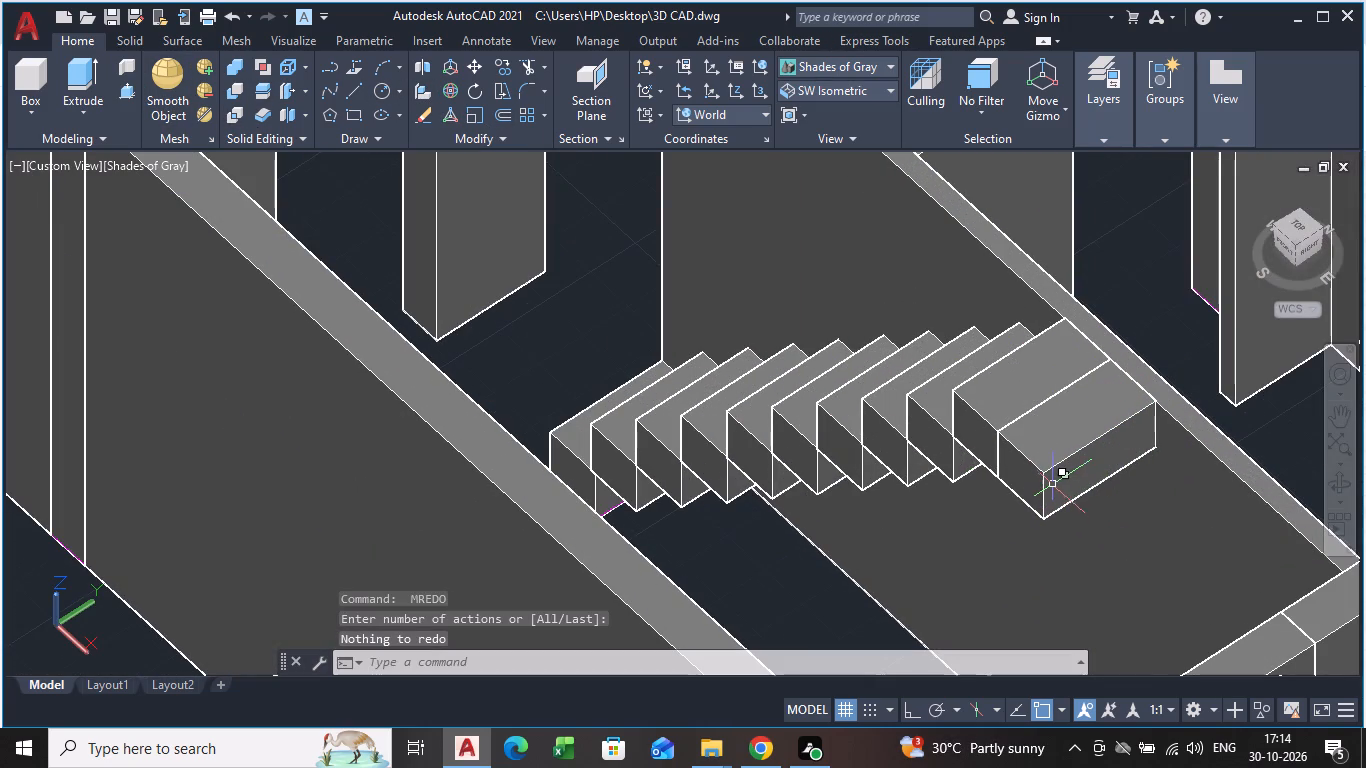
Press-pull the landing block's front face about 4'-2" outward to the building's end wall.
{"action": "middle_click_drag", "start_coordinate": [1096, 502], "coordinate": [1015, 446]}
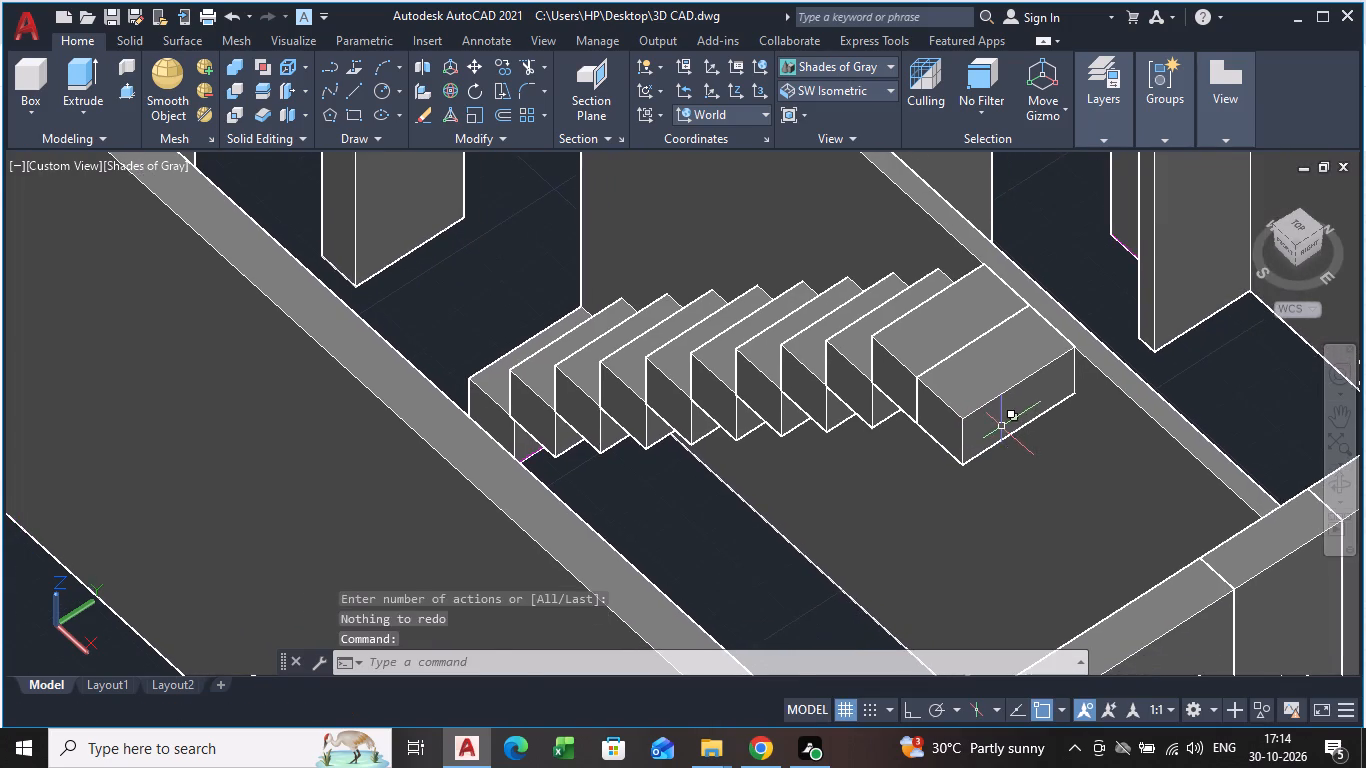
{"action": "scroll", "coordinate": [1002, 427], "scroll_direction": "up", "scroll_amount": 2}
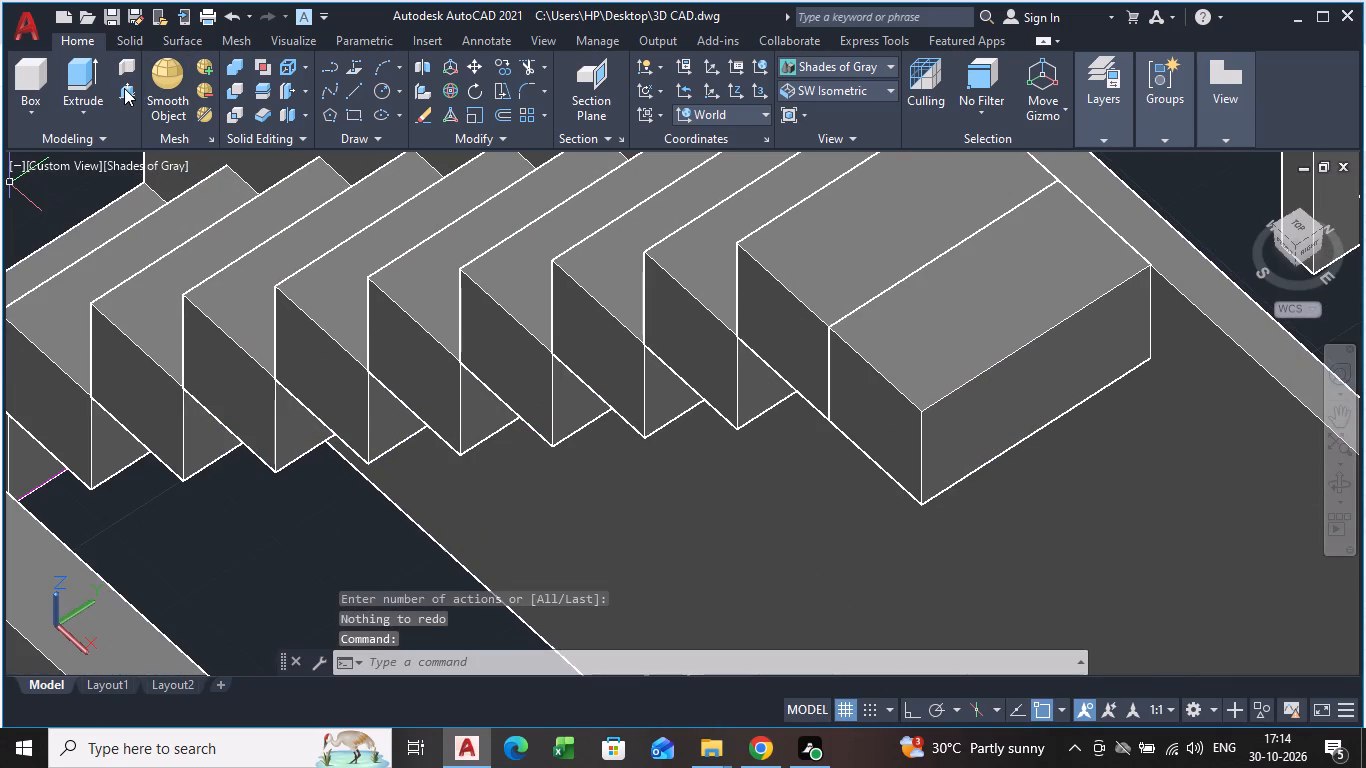
{"action": "left_click", "coordinate": [124, 88]}
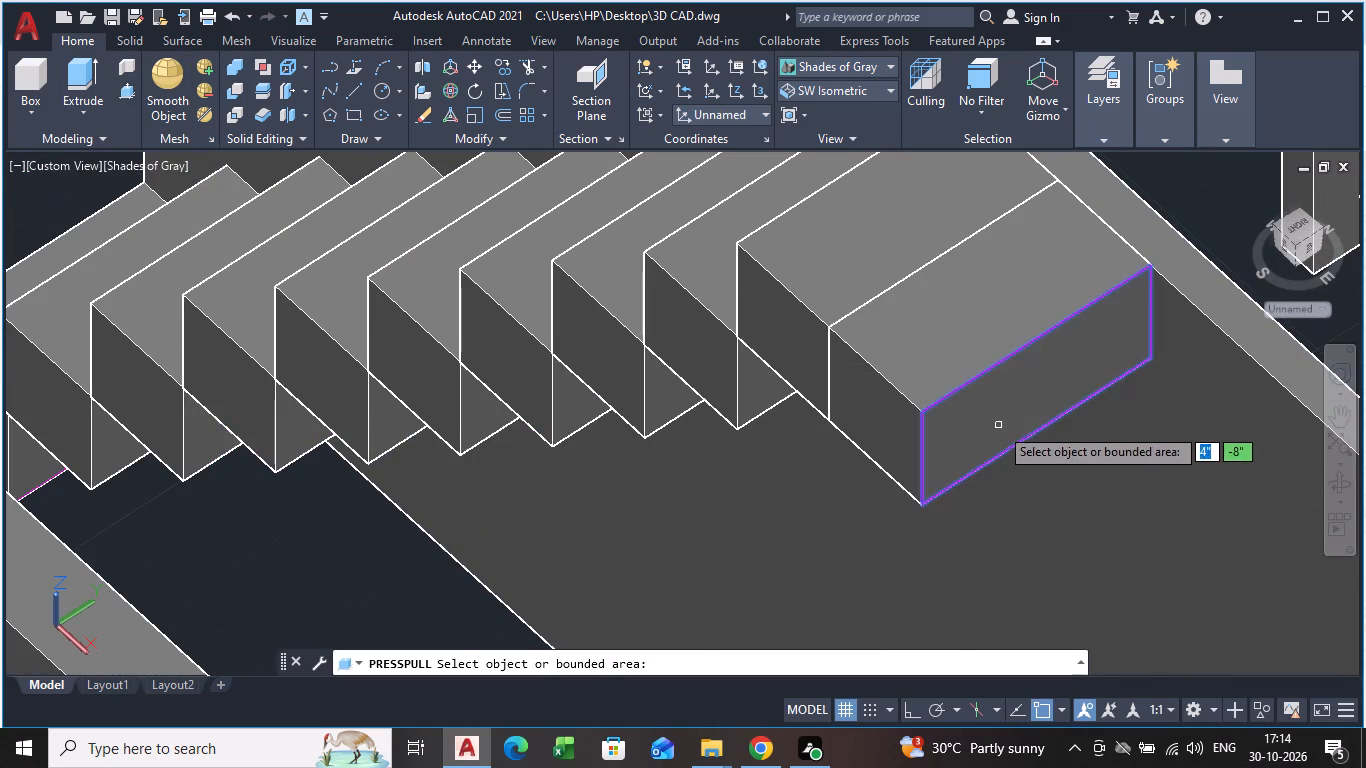
{"action": "left_click", "coordinate": [999, 426]}
{"action": "scroll", "coordinate": [1177, 509], "scroll_direction": "down", "scroll_amount": 5}
{"action": "middle_click_drag", "start_coordinate": [1177, 509], "coordinate": [1123, 478]}
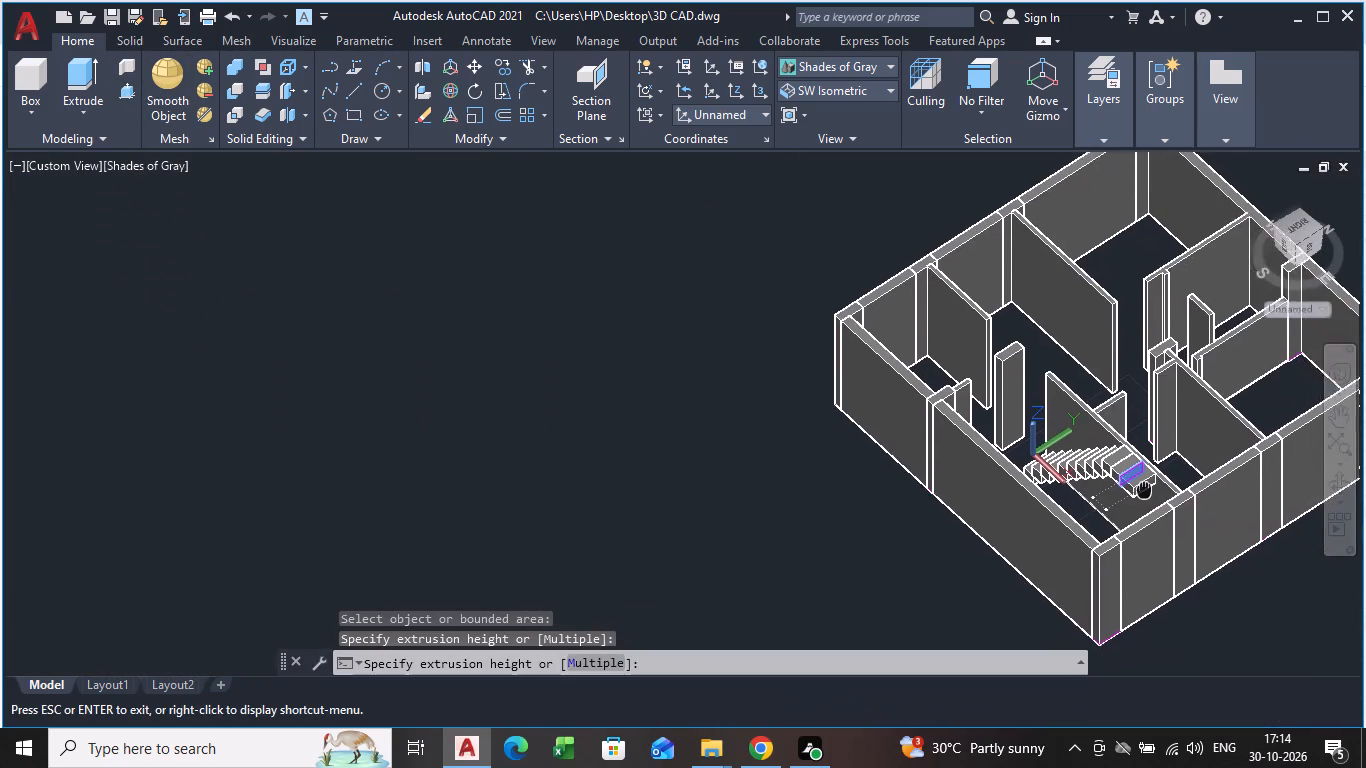
{"action": "middle_click_drag", "start_coordinate": [1123, 478], "coordinate": [1105, 469]}
{"action": "scroll", "coordinate": [1108, 479], "scroll_direction": "up", "scroll_amount": 4}
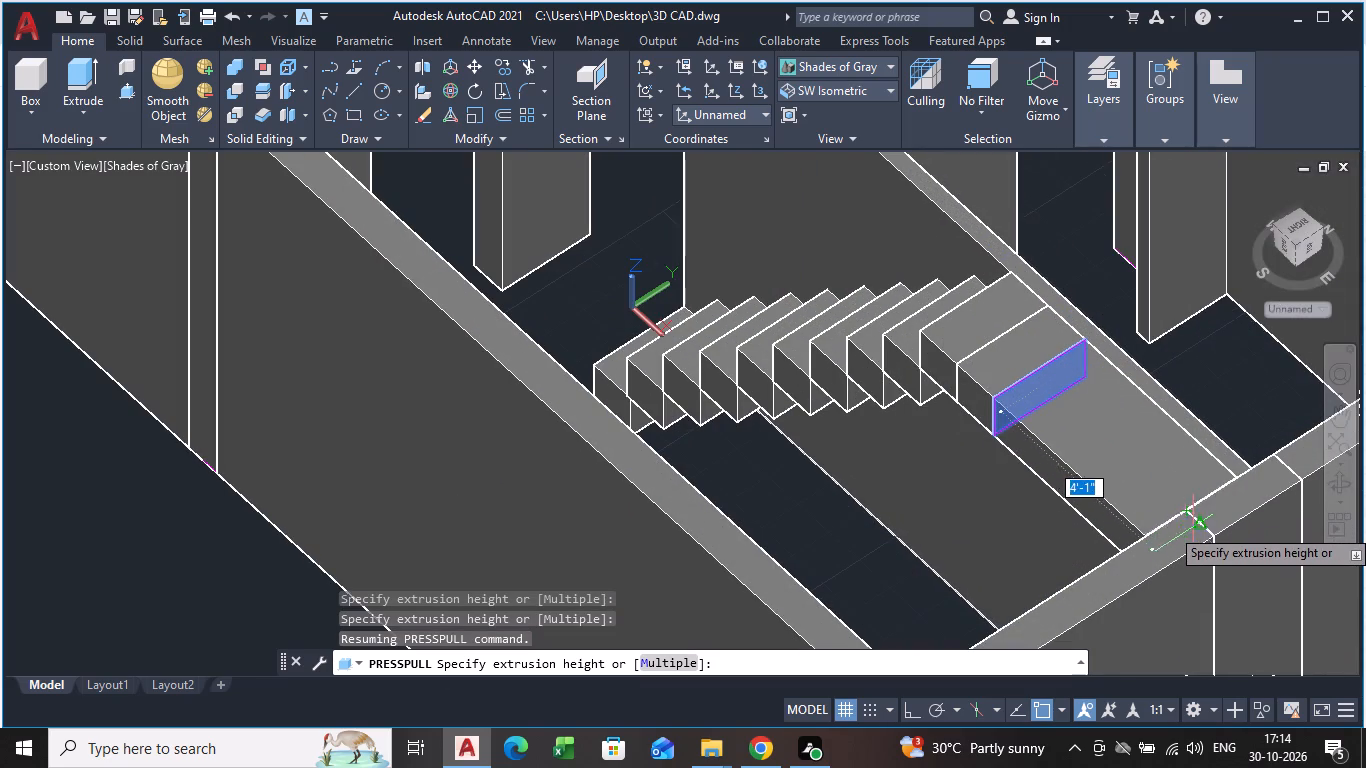
{"action": "middle_click_drag", "start_coordinate": [1187, 520], "coordinate": [1220, 510]}
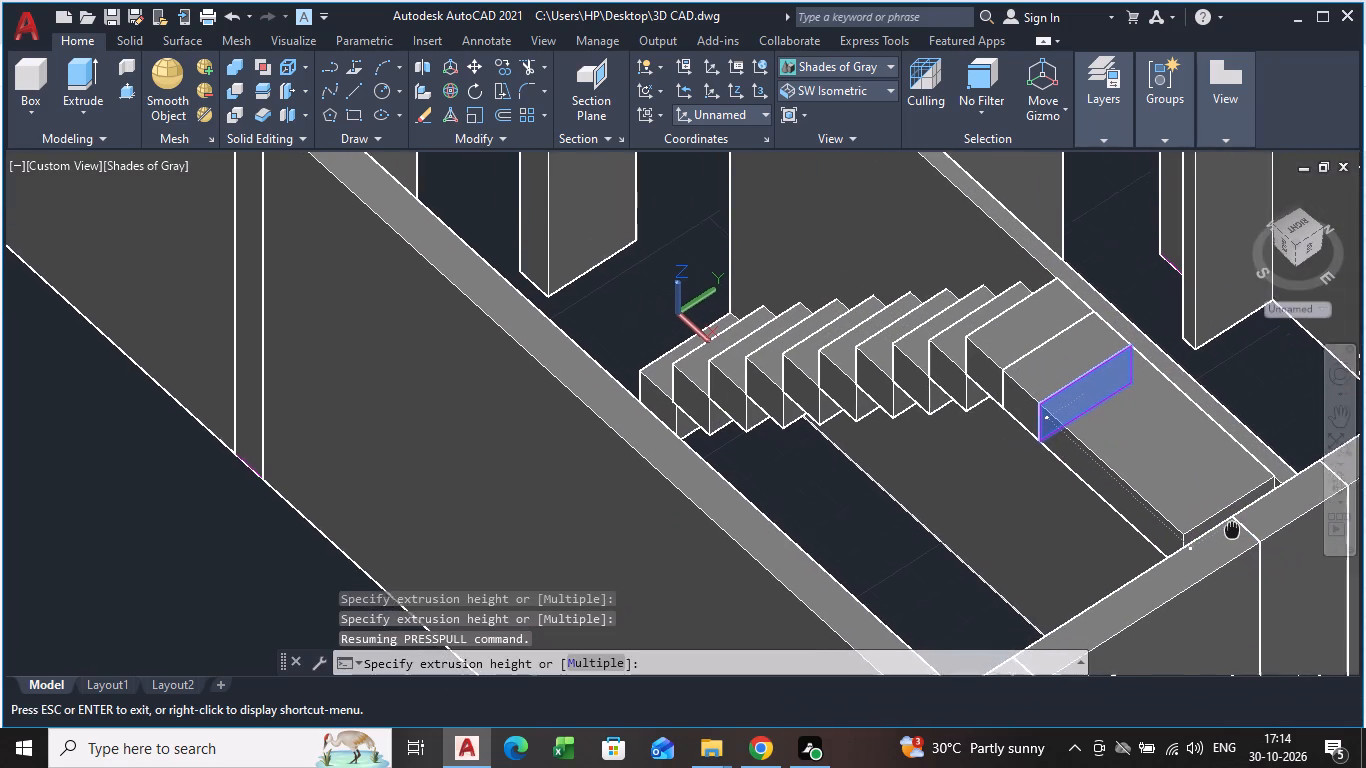
{"action": "middle_click_drag", "start_coordinate": [1220, 510], "coordinate": [1197, 491]}
{"action": "middle_click_drag", "start_coordinate": [1196, 490], "coordinate": [1272, 466], "text": "shift"}
{"action": "scroll", "coordinate": [1197, 494], "scroll_direction": "down", "scroll_amount": 1, "text": "shift"}
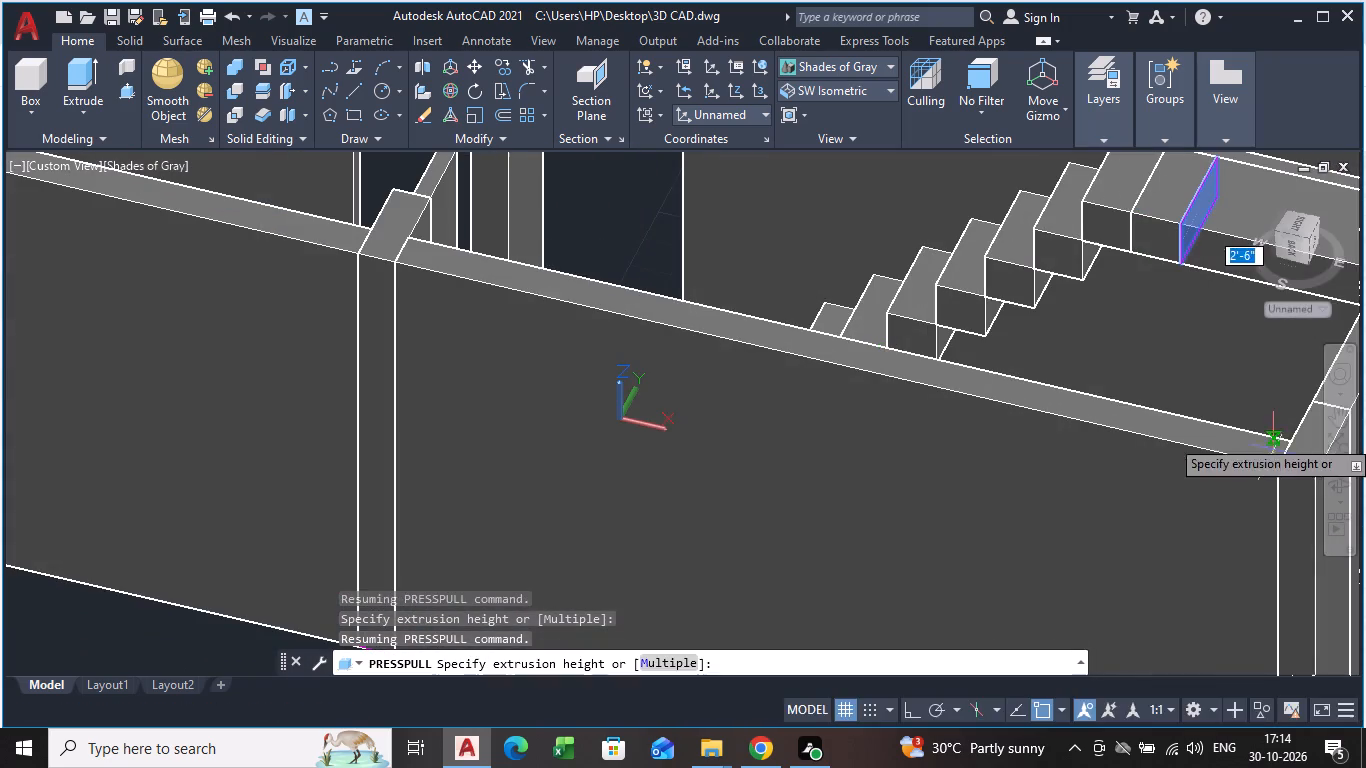
{"action": "middle_click_drag", "start_coordinate": [1262, 408], "coordinate": [1208, 430], "text": "shift"}
{"action": "scroll", "coordinate": [1240, 451], "scroll_direction": "up", "scroll_amount": 2}
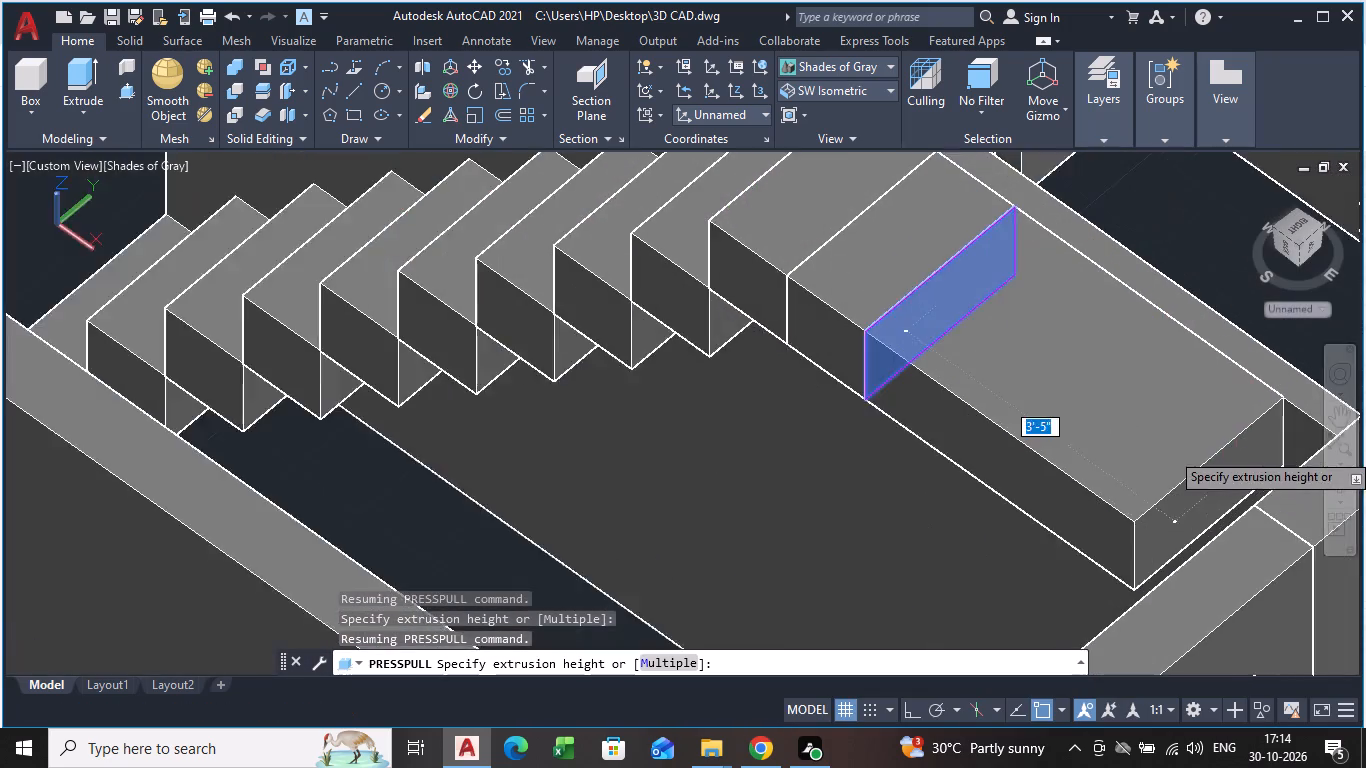
{"action": "scroll", "coordinate": [1240, 451], "scroll_direction": "up", "scroll_amount": 1}
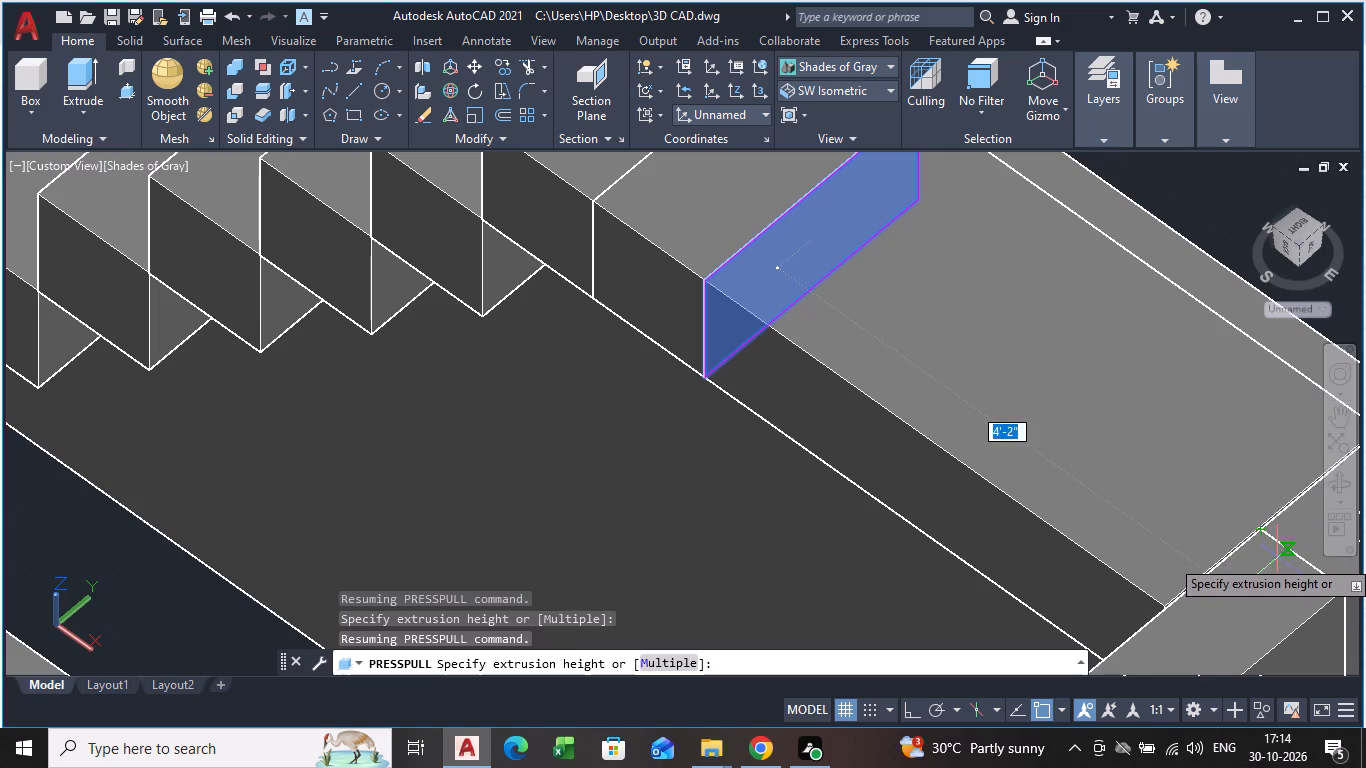
{"action": "left_click", "coordinate": [1278, 558]}
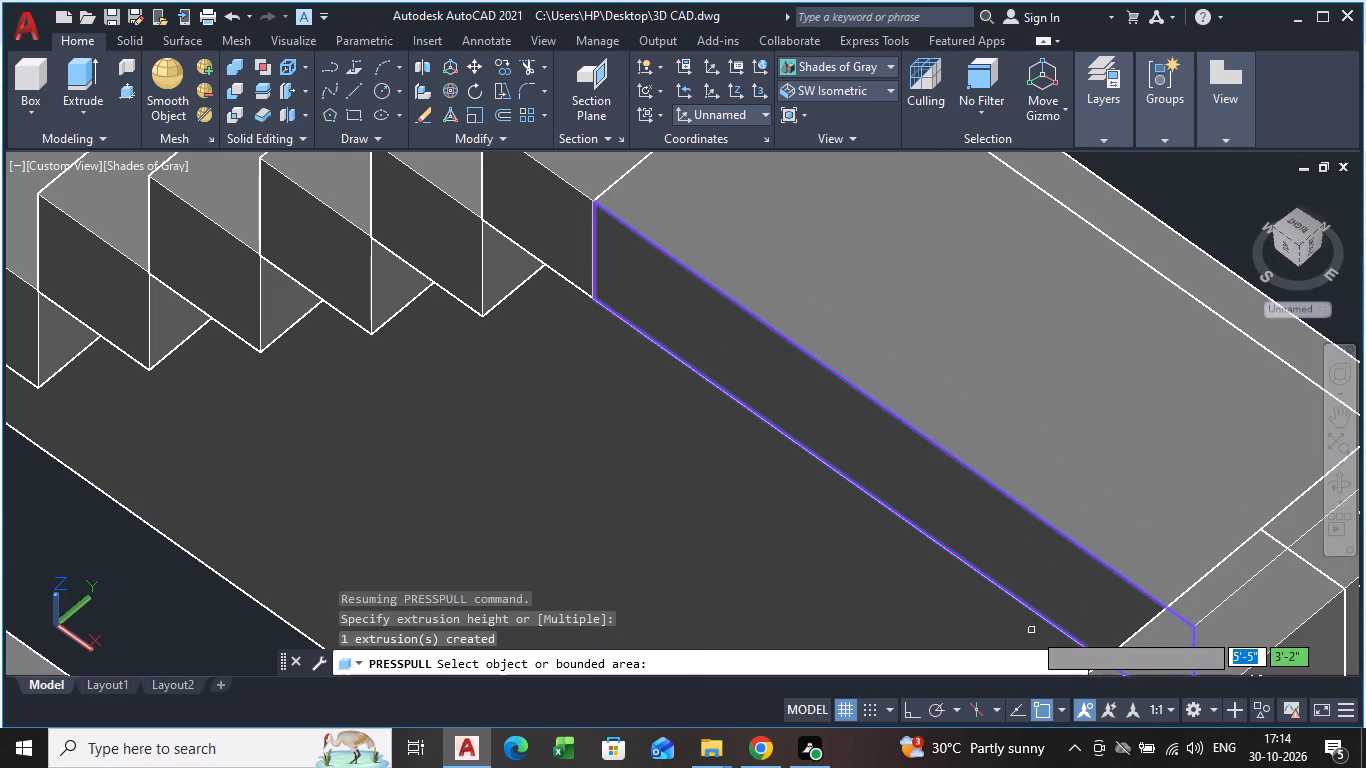
{"action": "left_click", "coordinate": [1032, 631]}
{"action": "key", "text": "Escape"}
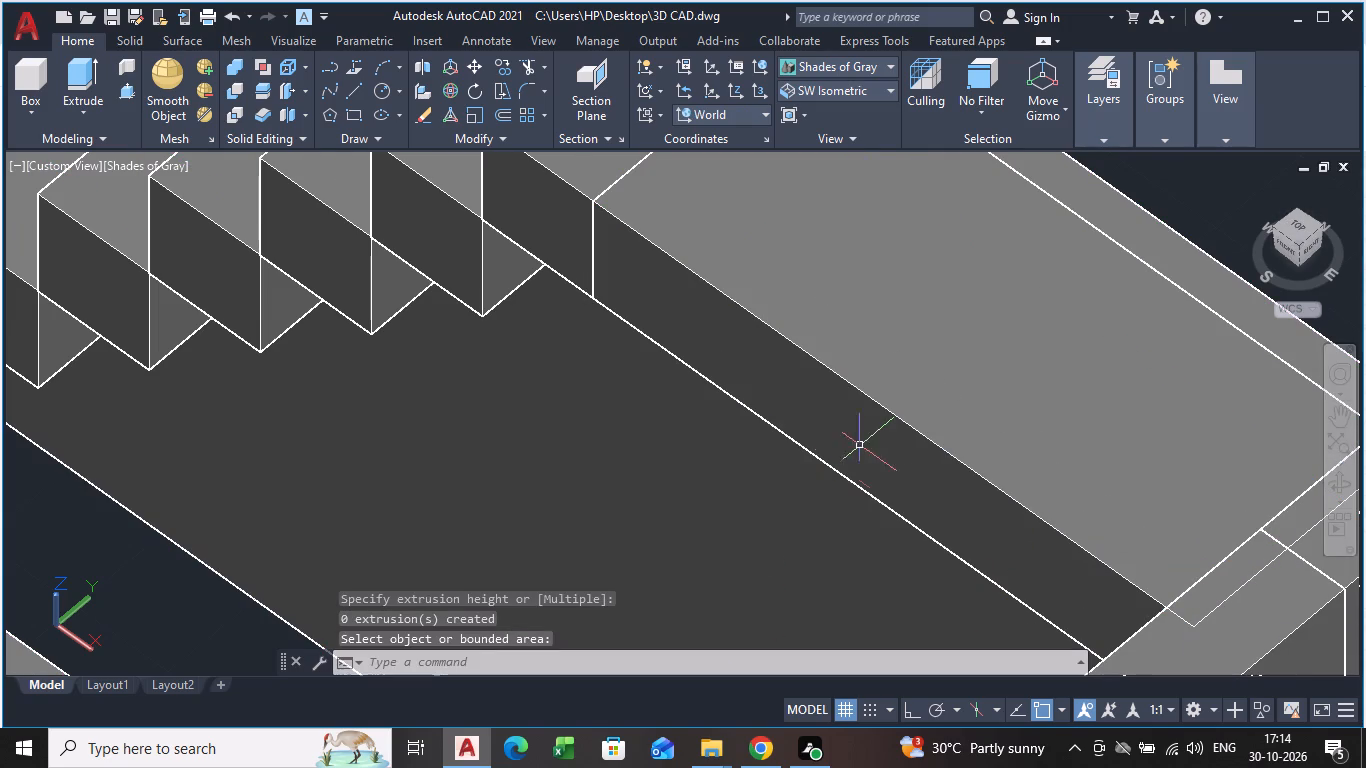
Press-pull the landing's long open side face about 5'-3" across the stairwell to the opposite outer wall.
{"action": "key", "text": "space"}
{"action": "left_click", "coordinate": [126, 87]}
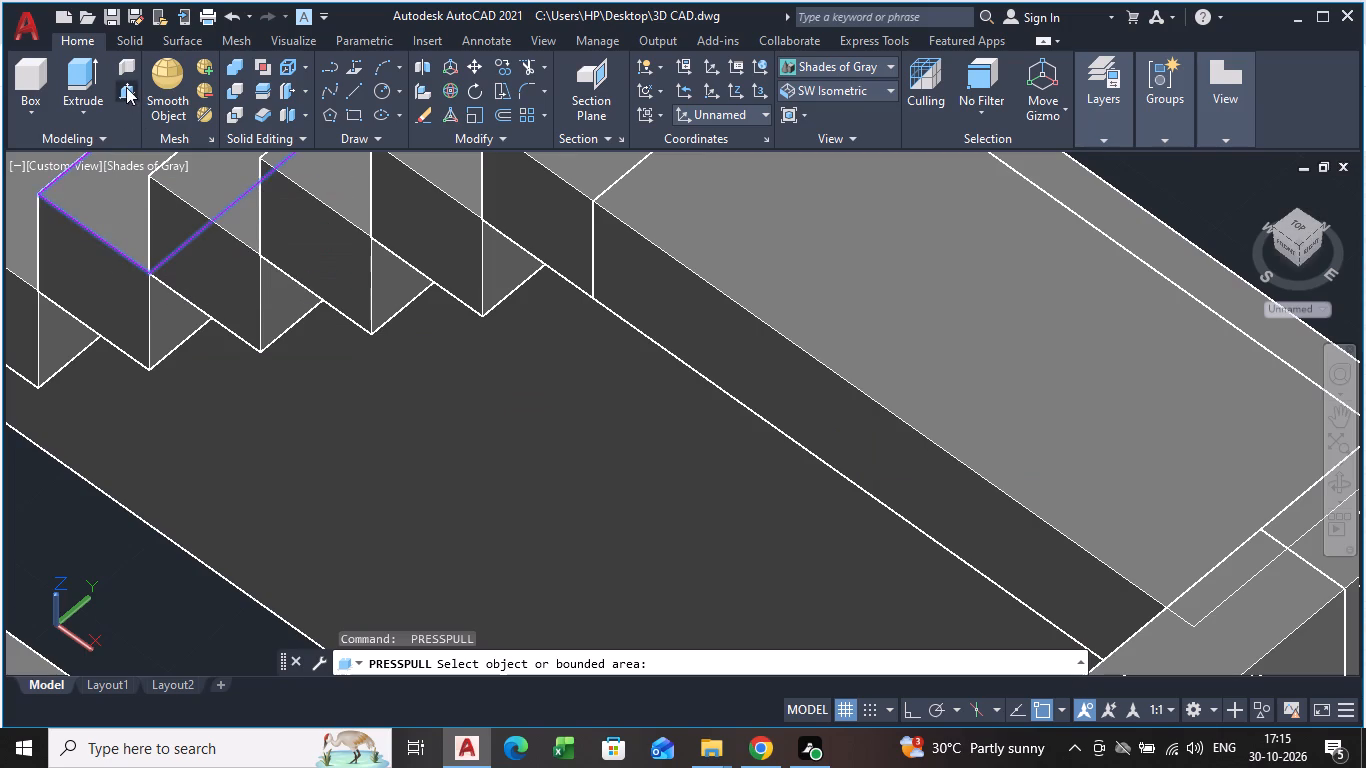
{"action": "left_click", "coordinate": [849, 435]}
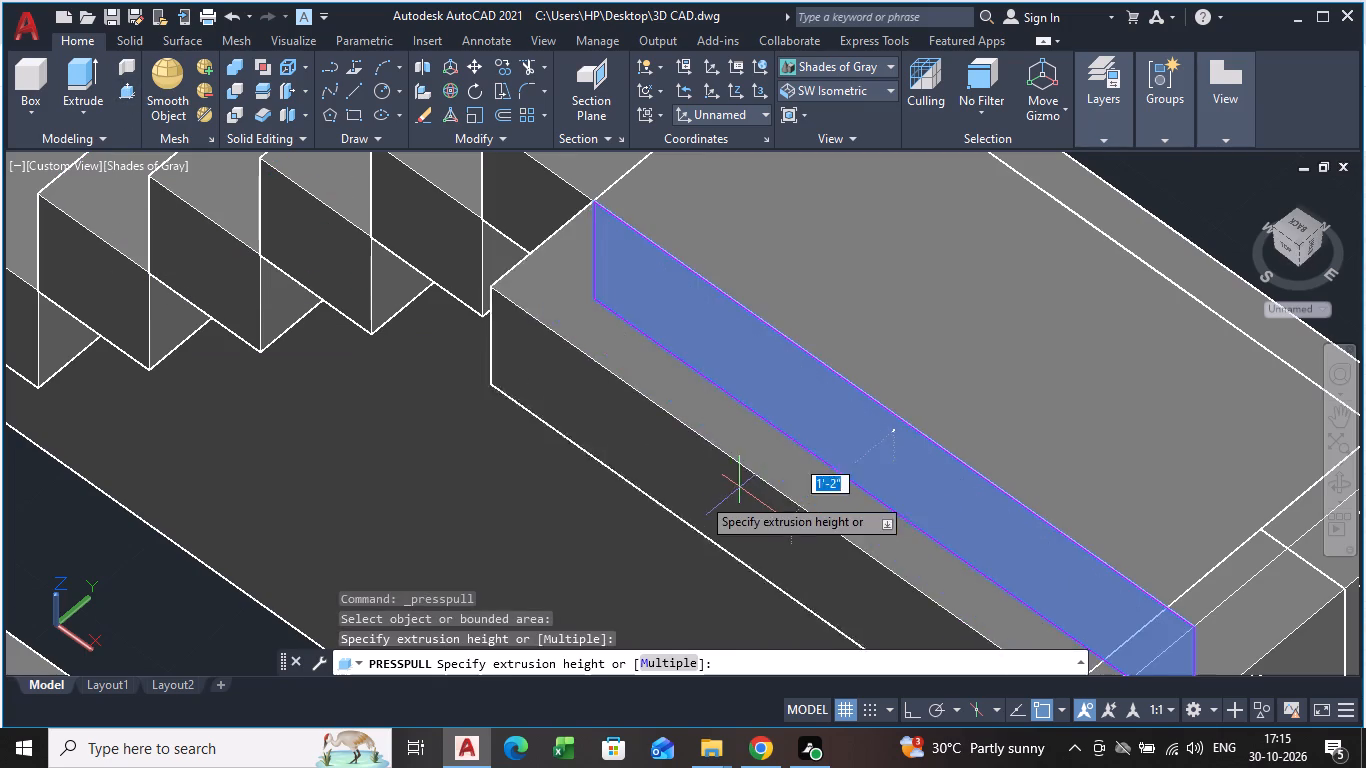
{"action": "scroll", "coordinate": [680, 497], "scroll_direction": "down", "scroll_amount": 4}
{"action": "middle_click_drag", "start_coordinate": [672, 497], "coordinate": [677, 358]}
{"action": "middle_click_drag", "start_coordinate": [675, 363], "coordinate": [640, 413], "text": "shift"}
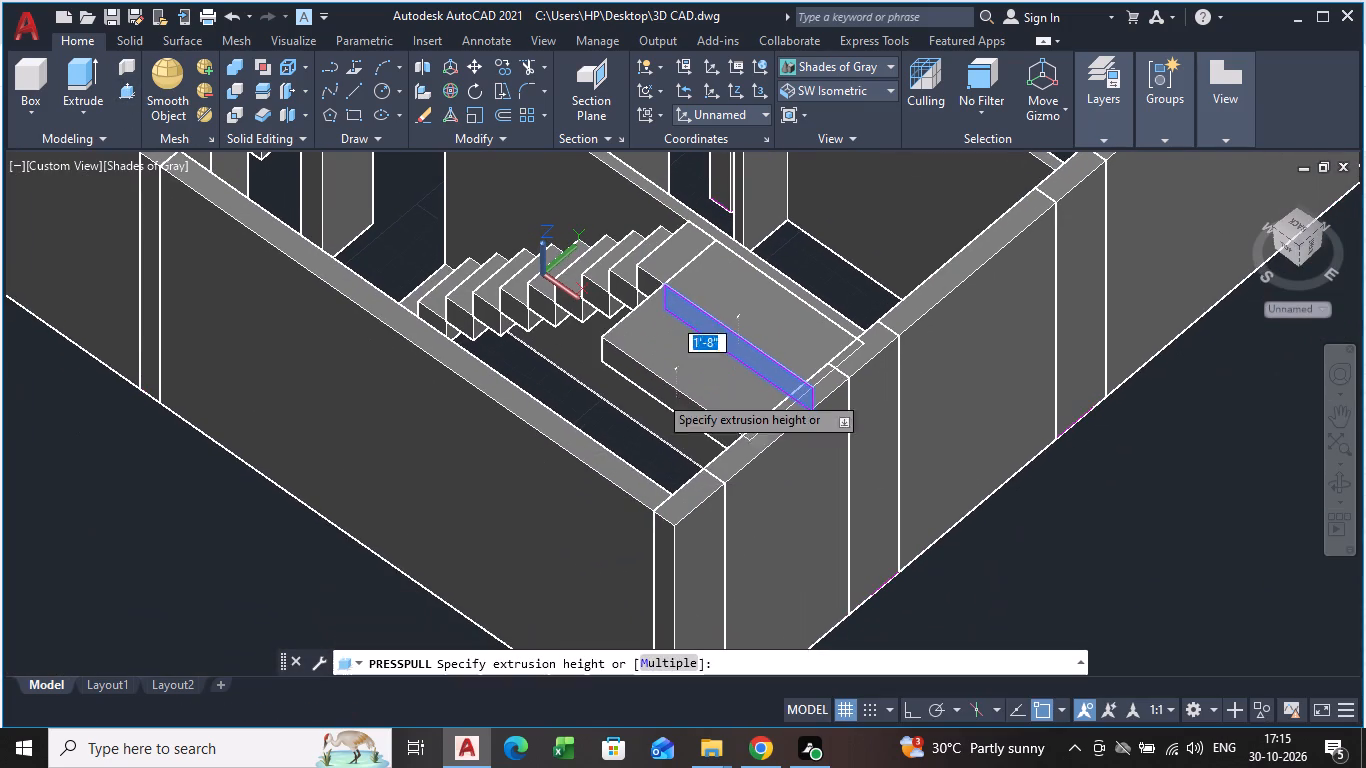
{"action": "middle_click_drag", "start_coordinate": [640, 413], "coordinate": [593, 424], "text": "shift"}
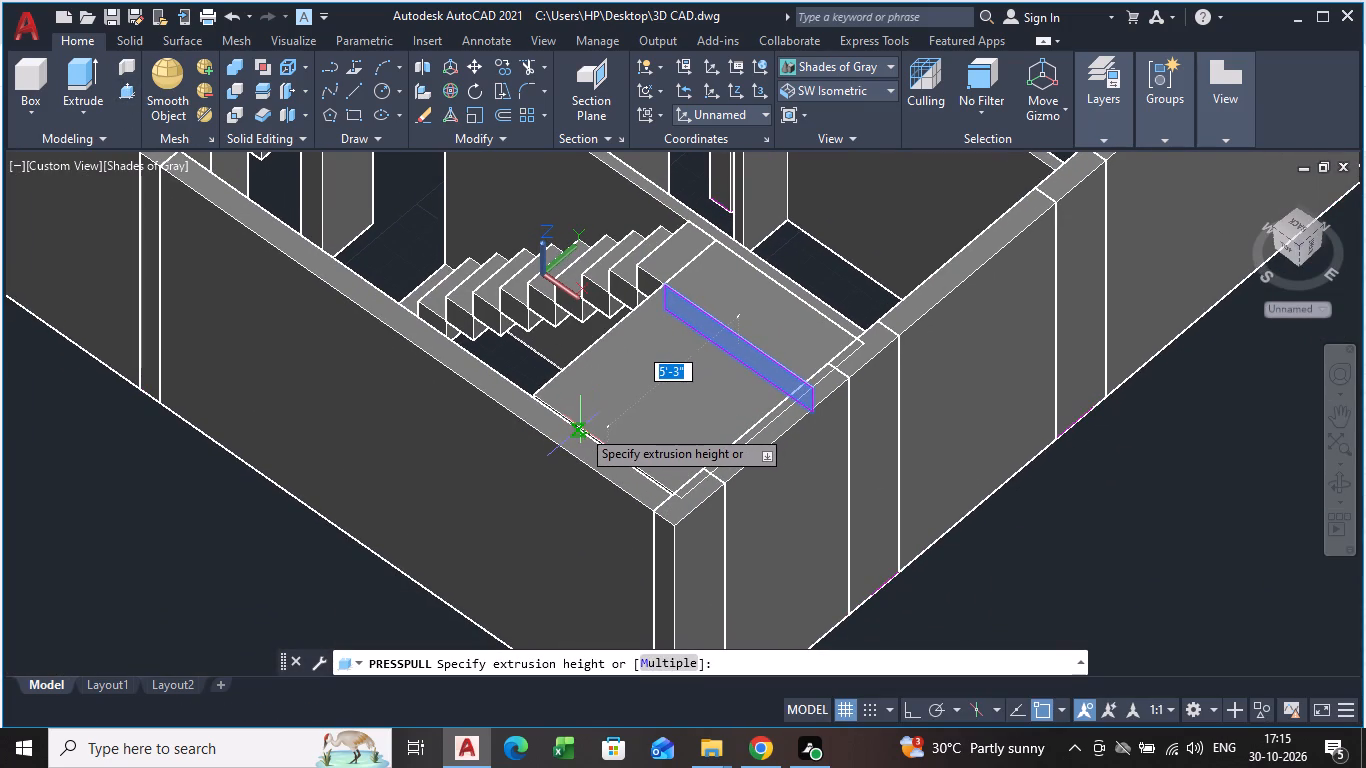
{"action": "left_click", "coordinate": [579, 429]}
{"action": "key", "text": "space"}
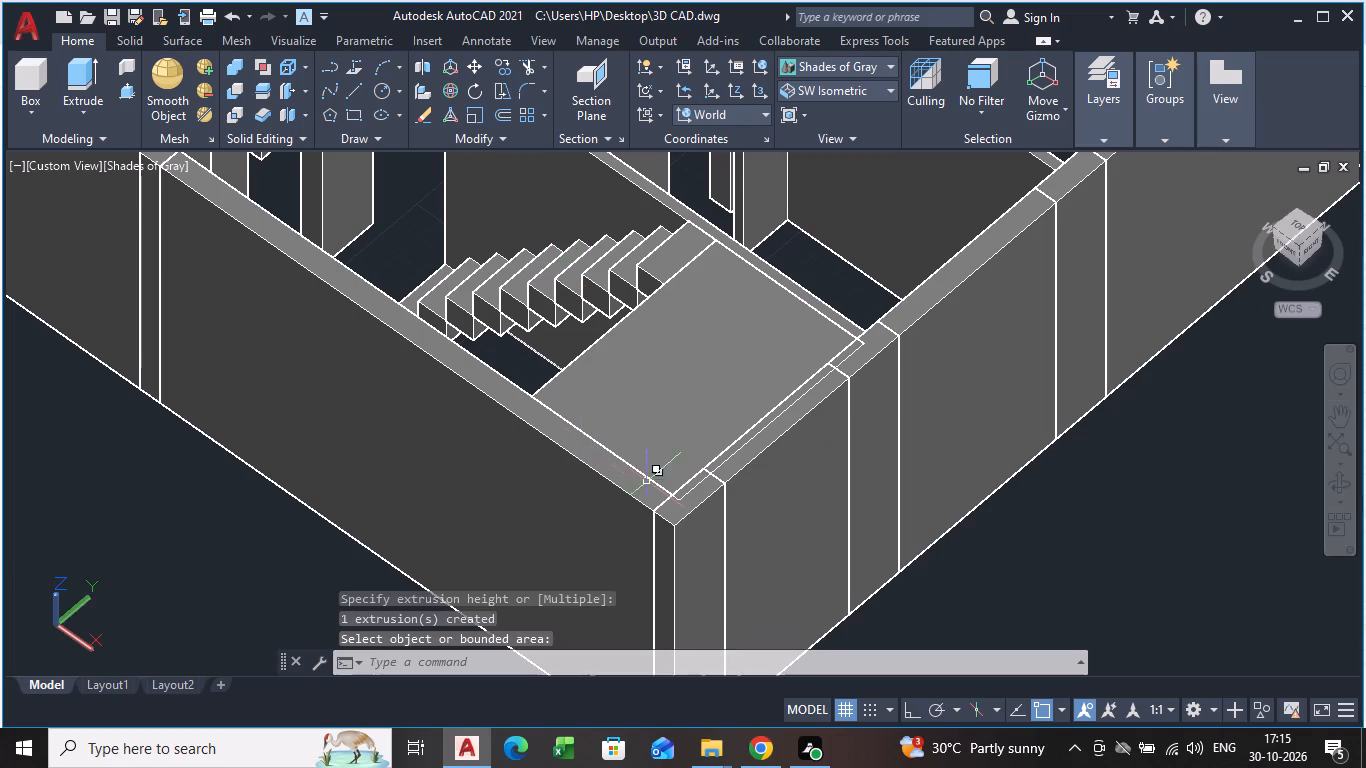
Examine the staircase and widened landing from above and from the opposite side of the building.
{"action": "scroll", "coordinate": [598, 498], "scroll_direction": "down", "scroll_amount": 1}
{"action": "middle_click_drag", "start_coordinate": [598, 498], "coordinate": [273, 542], "text": "shift"}
{"action": "scroll", "coordinate": [390, 321], "scroll_direction": "down", "scroll_amount": 1}
{"action": "middle_click_drag", "start_coordinate": [390, 321], "coordinate": [413, 337], "text": "shift"}
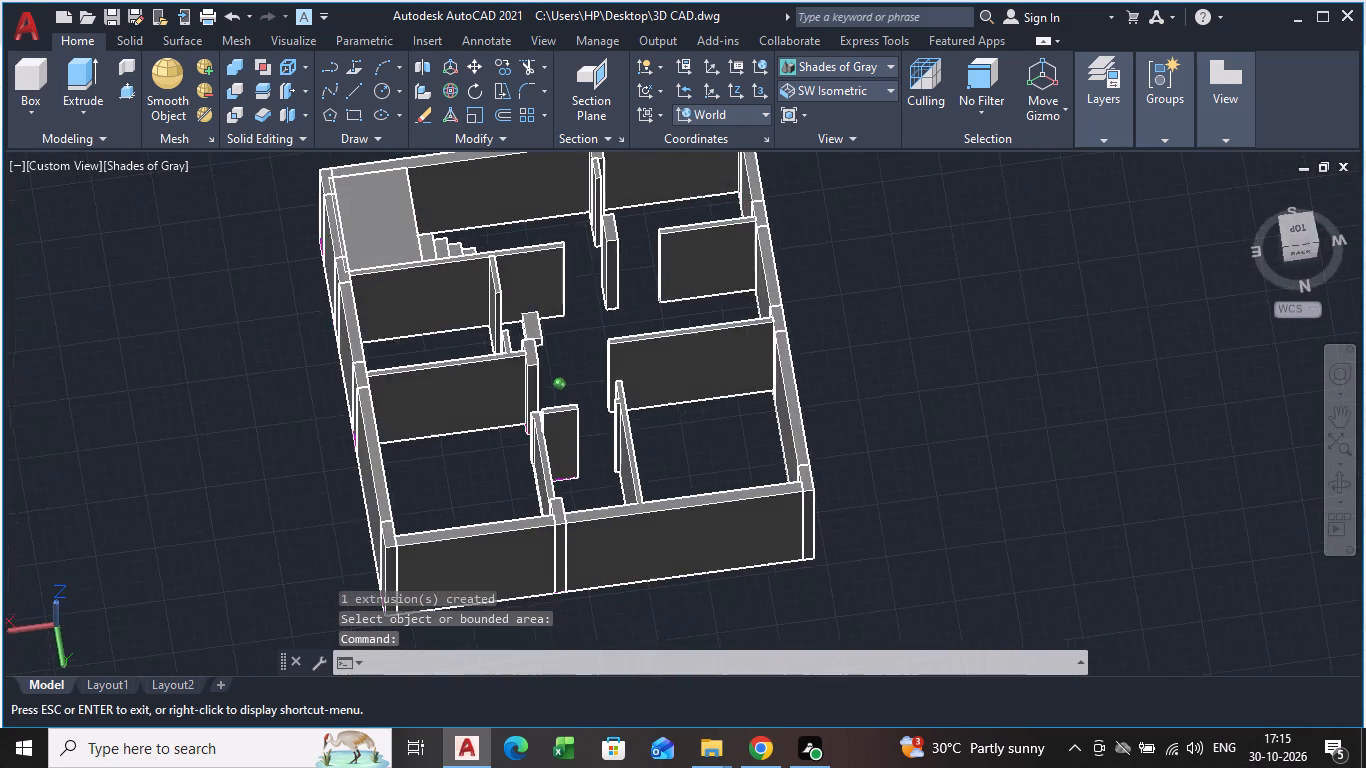
{"action": "middle_click_drag", "start_coordinate": [413, 337], "coordinate": [314, 319], "text": "shift"}
{"action": "scroll", "coordinate": [322, 319], "scroll_direction": "down", "scroll_amount": 1, "text": "shift"}
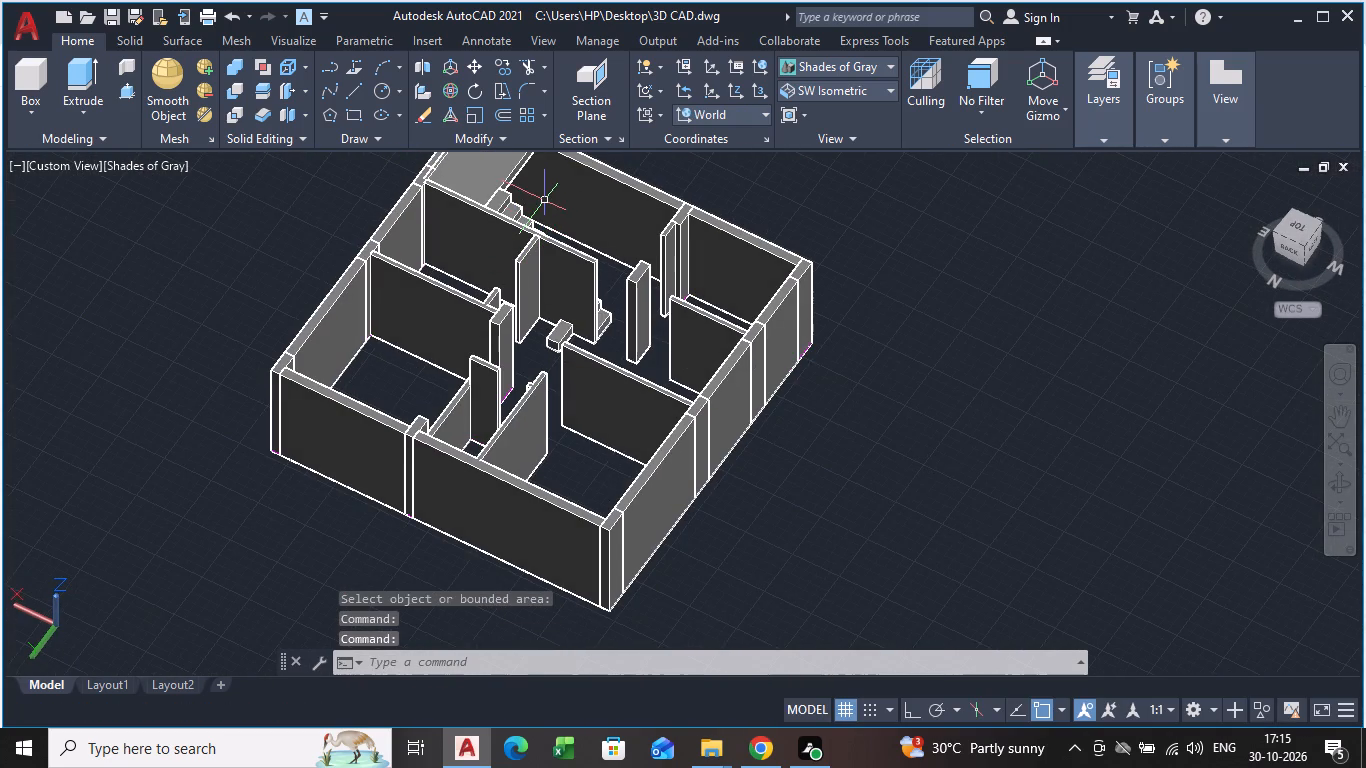
{"action": "middle_click_drag", "start_coordinate": [545, 201], "coordinate": [515, 279], "text": "shift"}
{"action": "scroll", "coordinate": [558, 183], "scroll_direction": "down", "scroll_amount": 2}
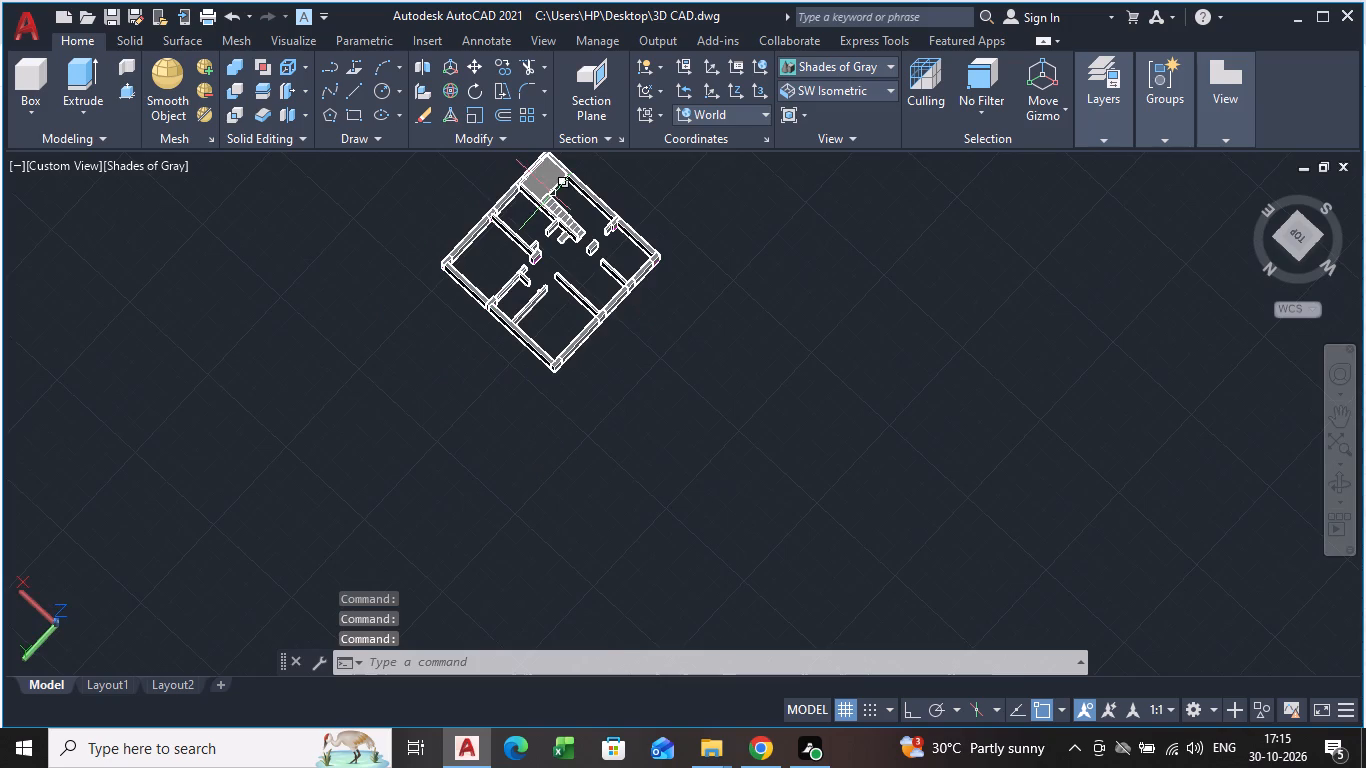
{"action": "scroll", "coordinate": [553, 194], "scroll_direction": "up", "scroll_amount": 3}
{"action": "middle_click_drag", "start_coordinate": [536, 192], "coordinate": [499, 264], "text": "shift"}
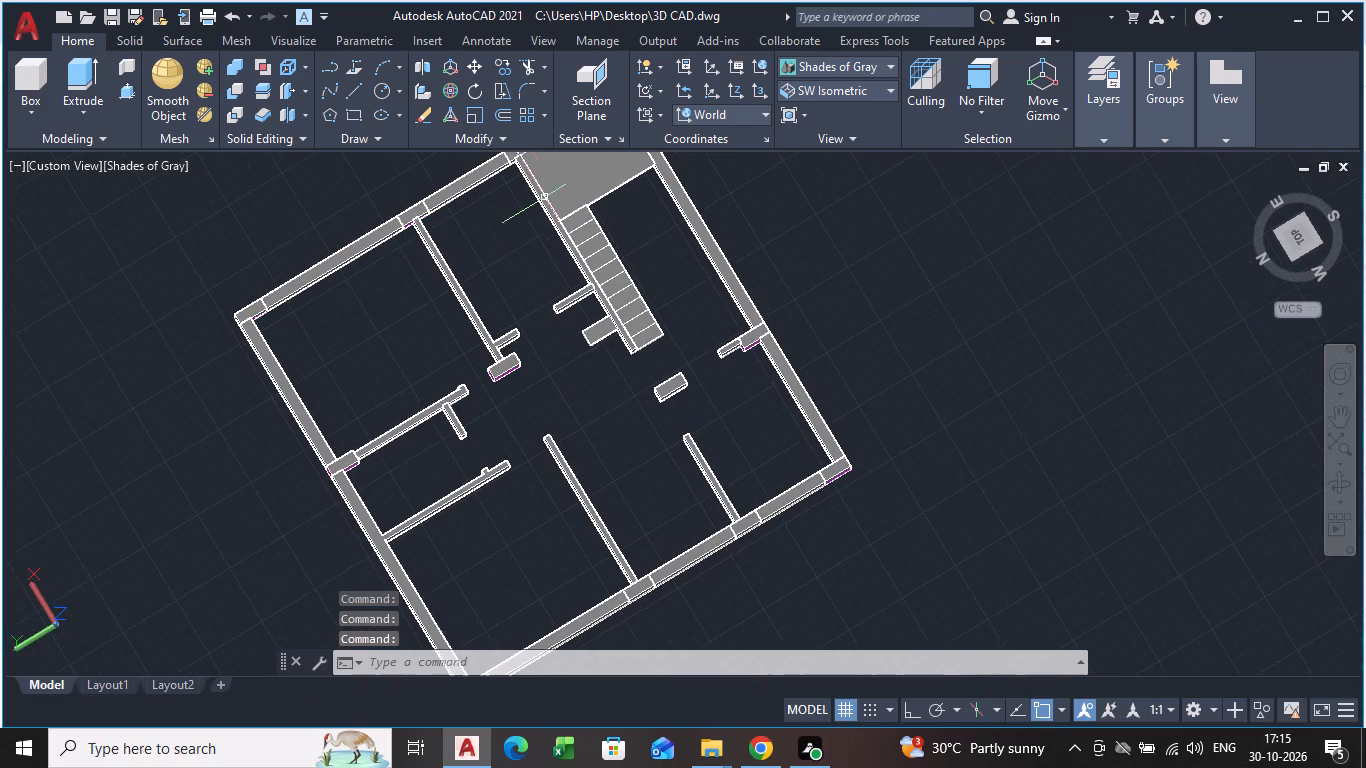
{"action": "scroll", "coordinate": [550, 194], "scroll_direction": "down", "scroll_amount": 2}
{"action": "scroll", "coordinate": [554, 200], "scroll_direction": "up", "scroll_amount": 3}
{"action": "middle_click_drag", "start_coordinate": [735, 231], "coordinate": [733, 231], "text": "shift"}
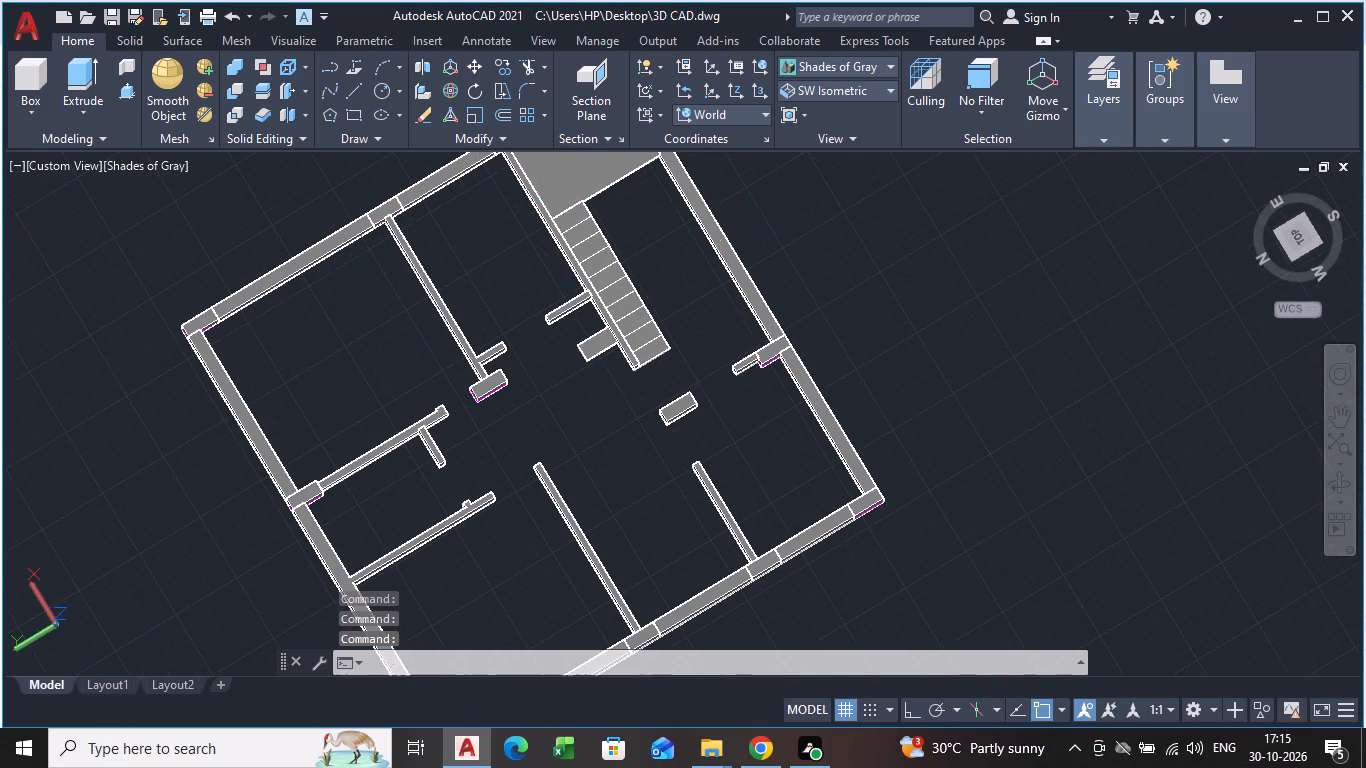
{"action": "middle_click_drag", "start_coordinate": [733, 231], "coordinate": [614, 349], "text": "shift"}
{"action": "scroll", "coordinate": [749, 316], "scroll_direction": "up", "scroll_amount": 3}
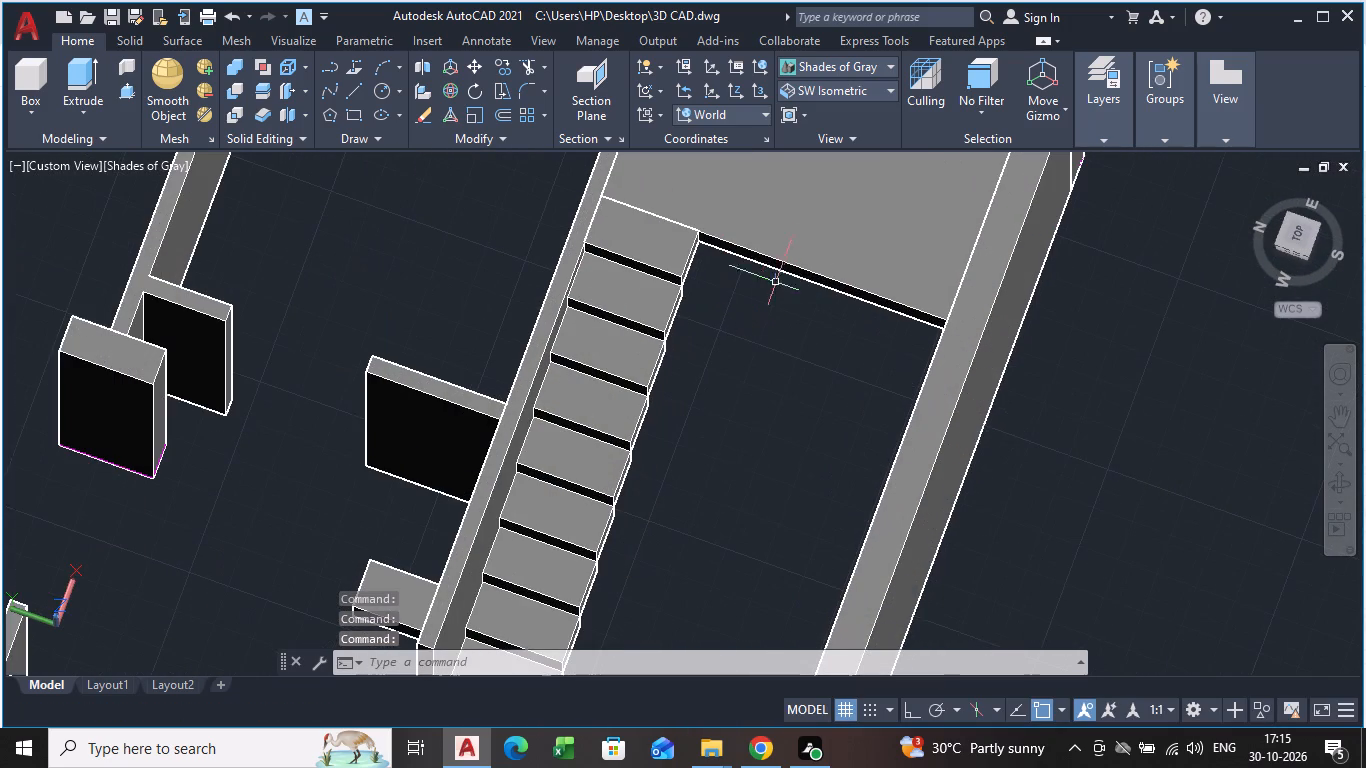
{"action": "middle_click_drag", "start_coordinate": [796, 246], "coordinate": [749, 288], "text": "shift"}
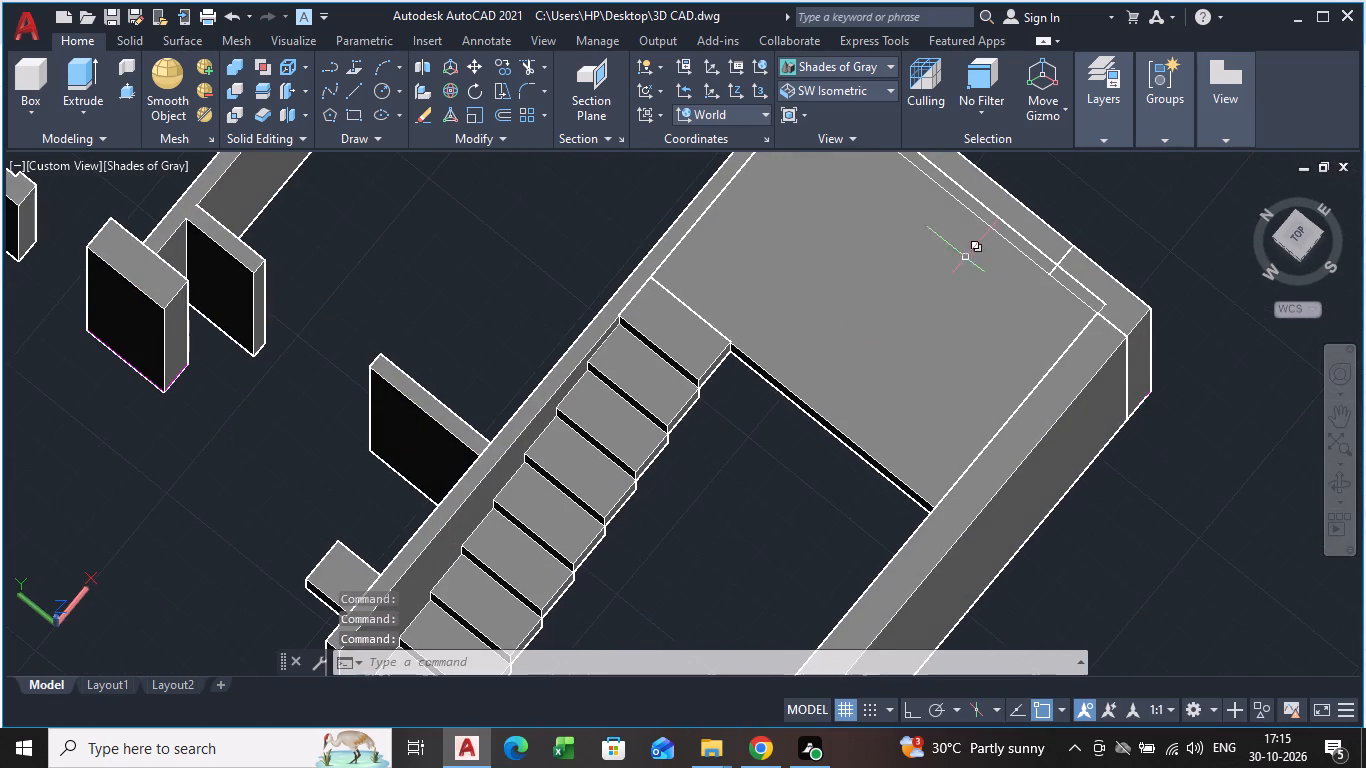
{"action": "middle_click_drag", "start_coordinate": [1142, 302], "coordinate": [961, 234]}
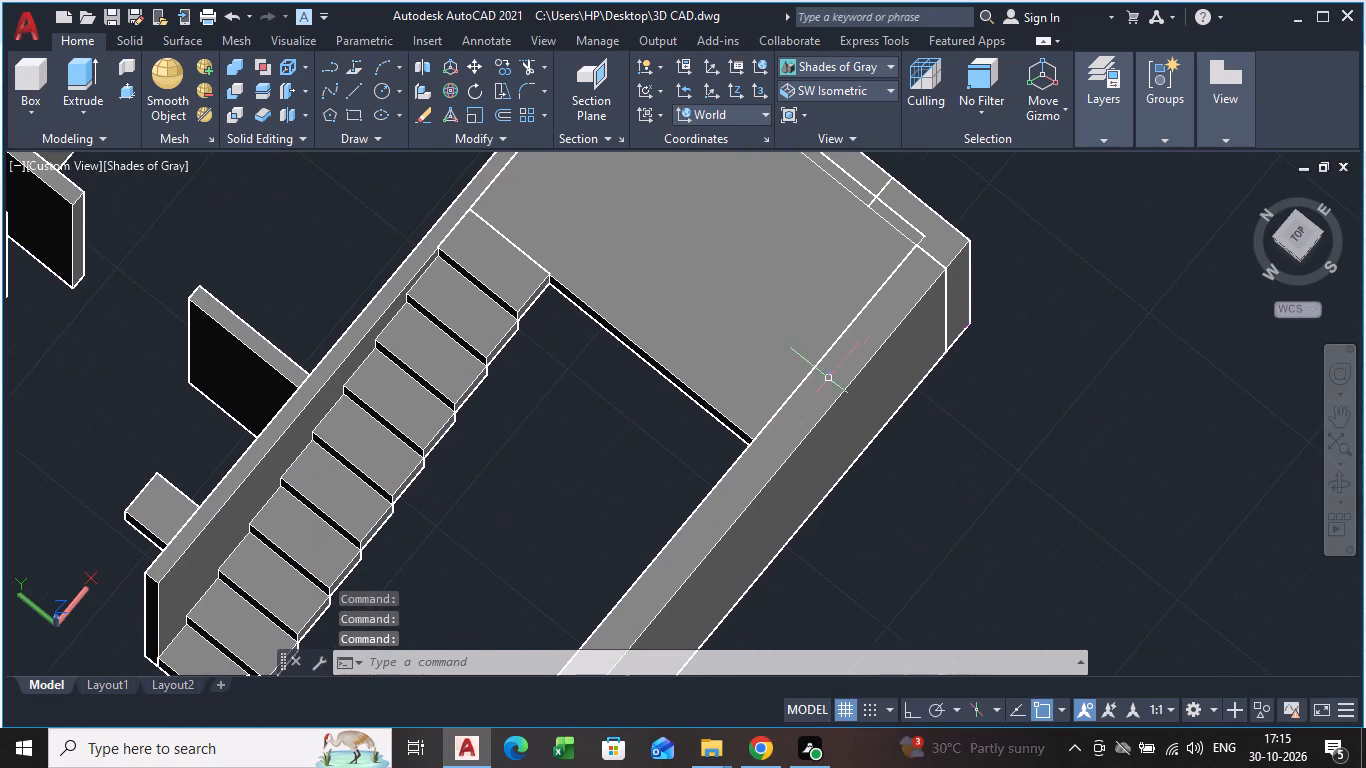
{"action": "scroll", "coordinate": [693, 439], "scroll_direction": "up", "scroll_amount": 1}
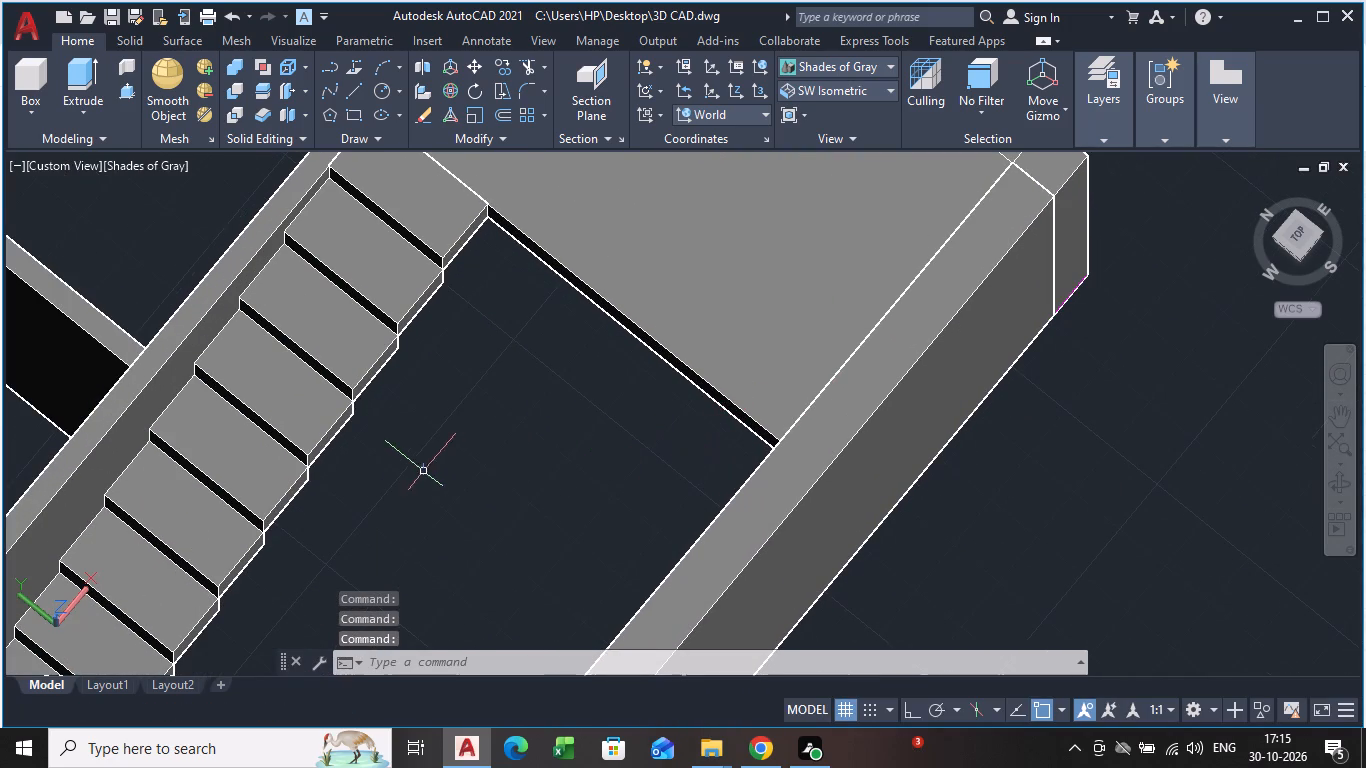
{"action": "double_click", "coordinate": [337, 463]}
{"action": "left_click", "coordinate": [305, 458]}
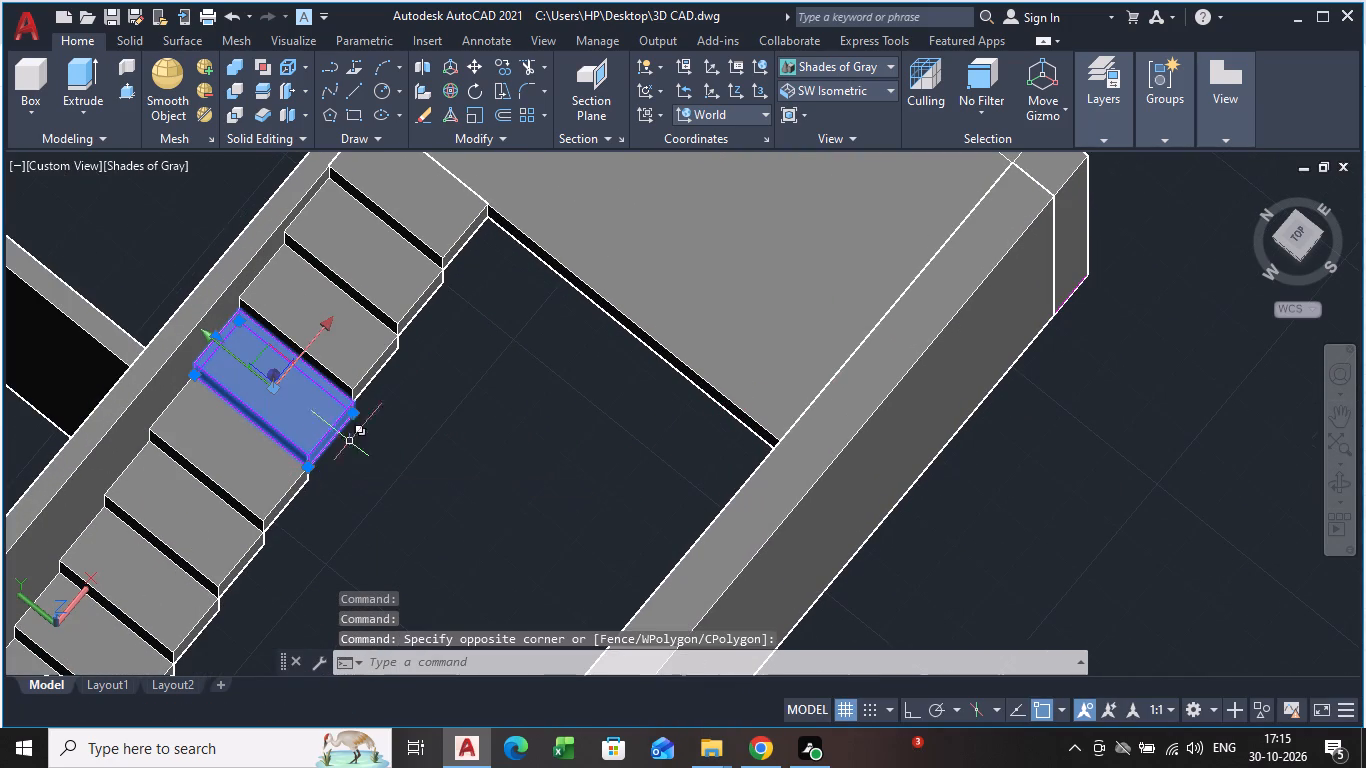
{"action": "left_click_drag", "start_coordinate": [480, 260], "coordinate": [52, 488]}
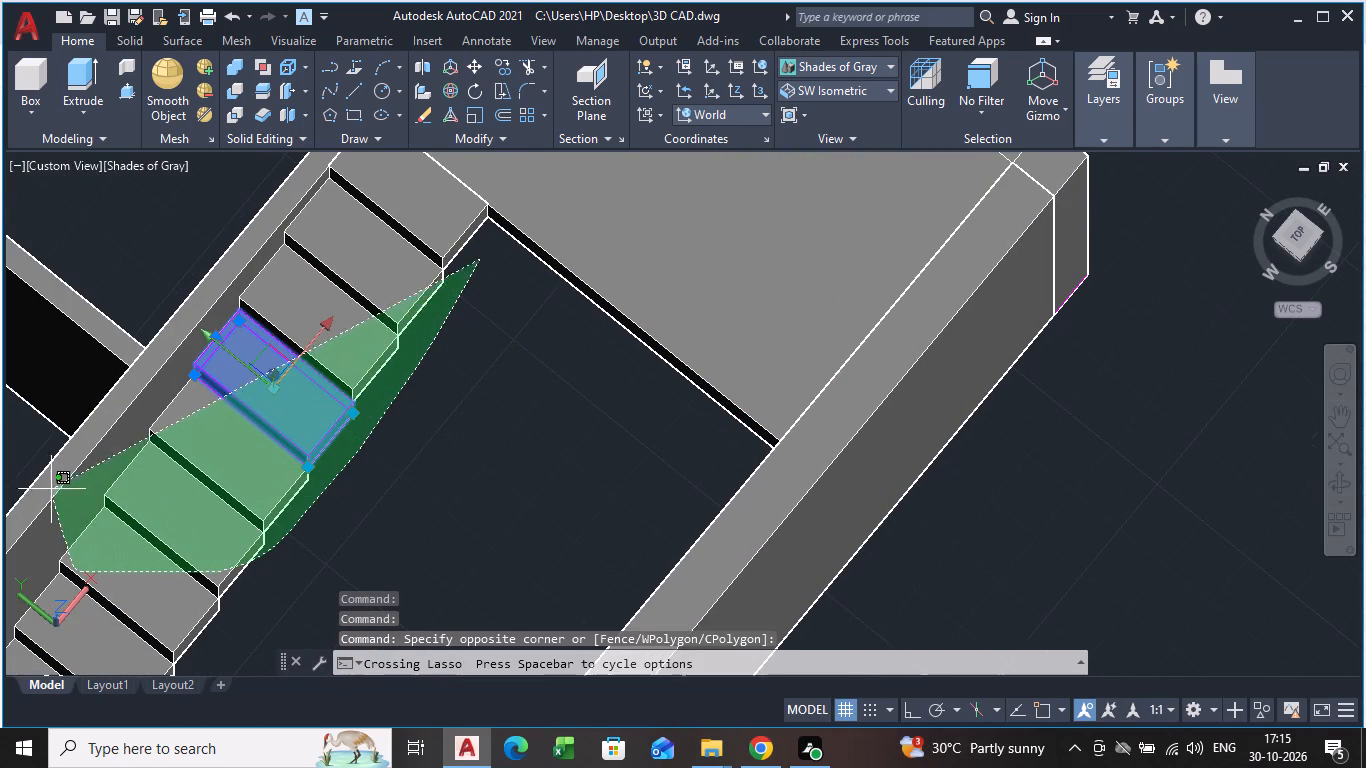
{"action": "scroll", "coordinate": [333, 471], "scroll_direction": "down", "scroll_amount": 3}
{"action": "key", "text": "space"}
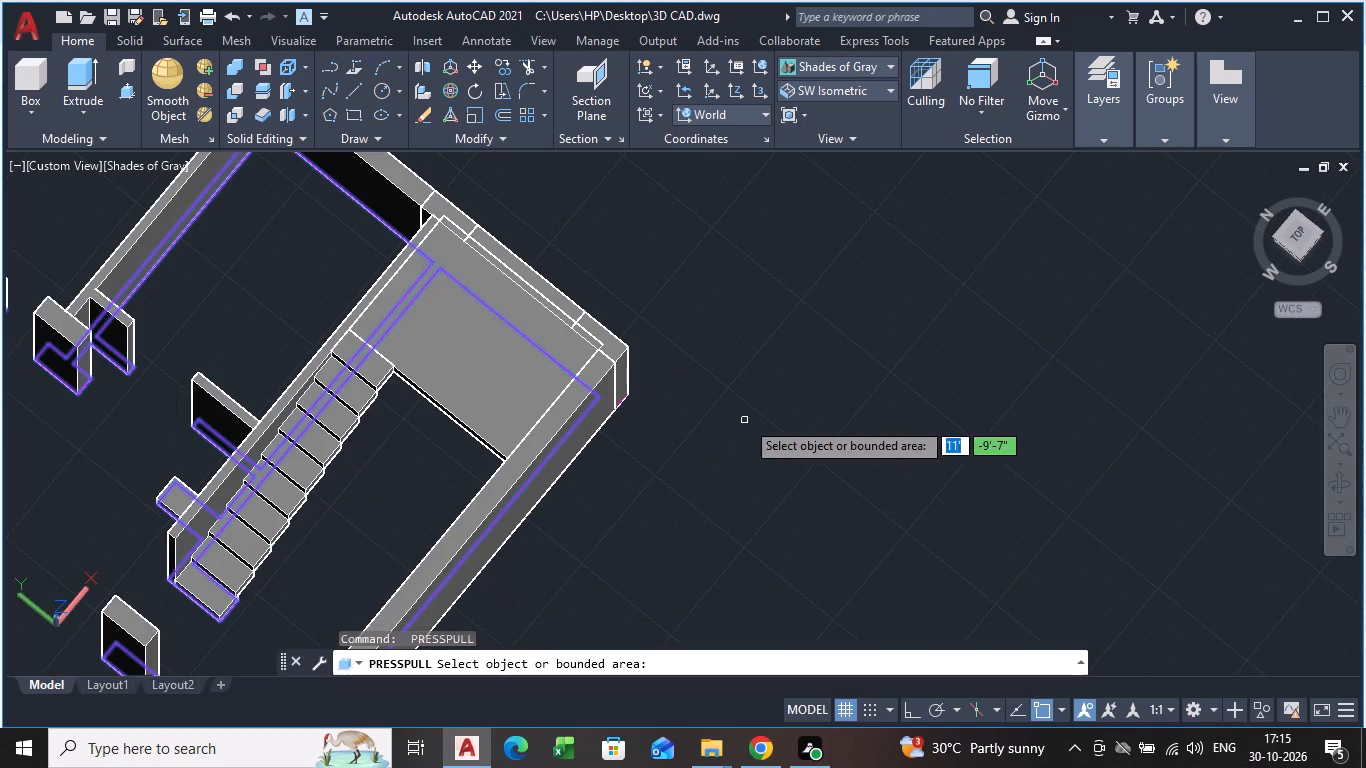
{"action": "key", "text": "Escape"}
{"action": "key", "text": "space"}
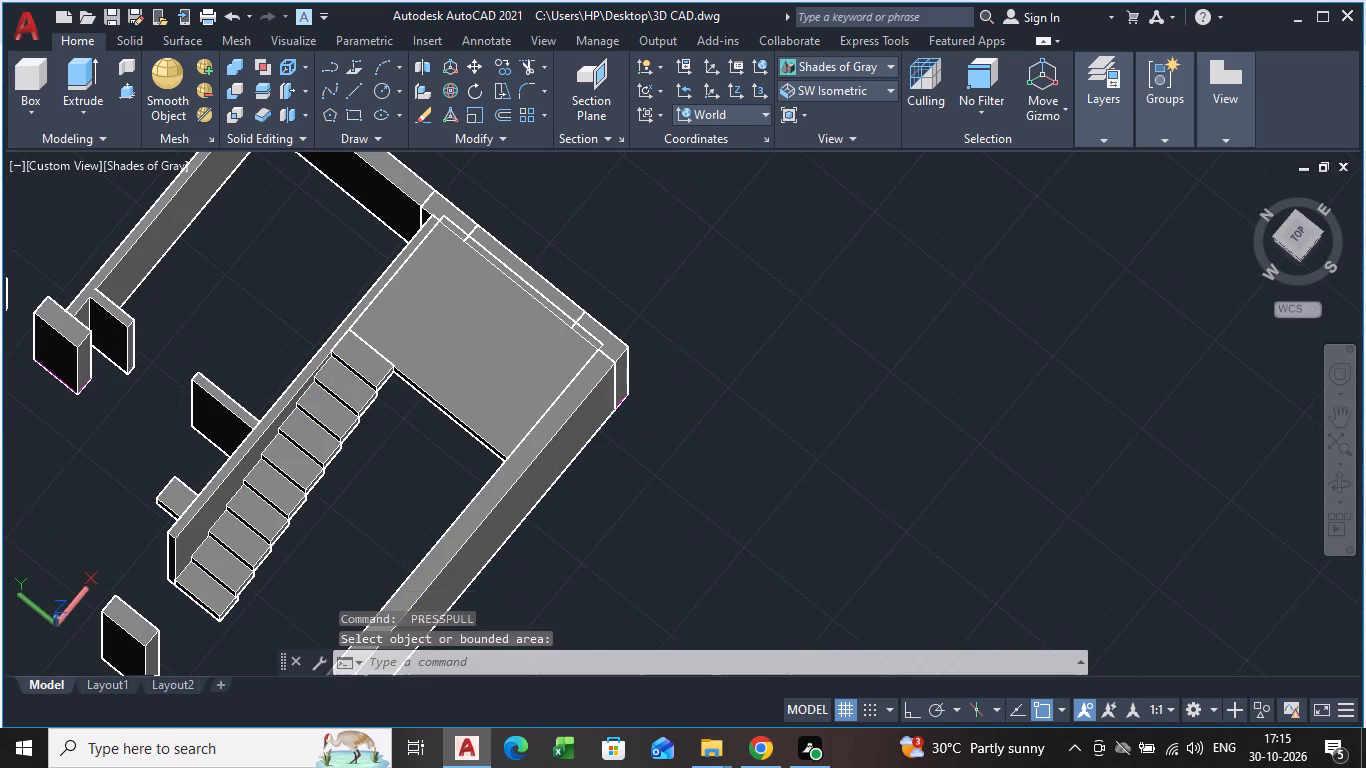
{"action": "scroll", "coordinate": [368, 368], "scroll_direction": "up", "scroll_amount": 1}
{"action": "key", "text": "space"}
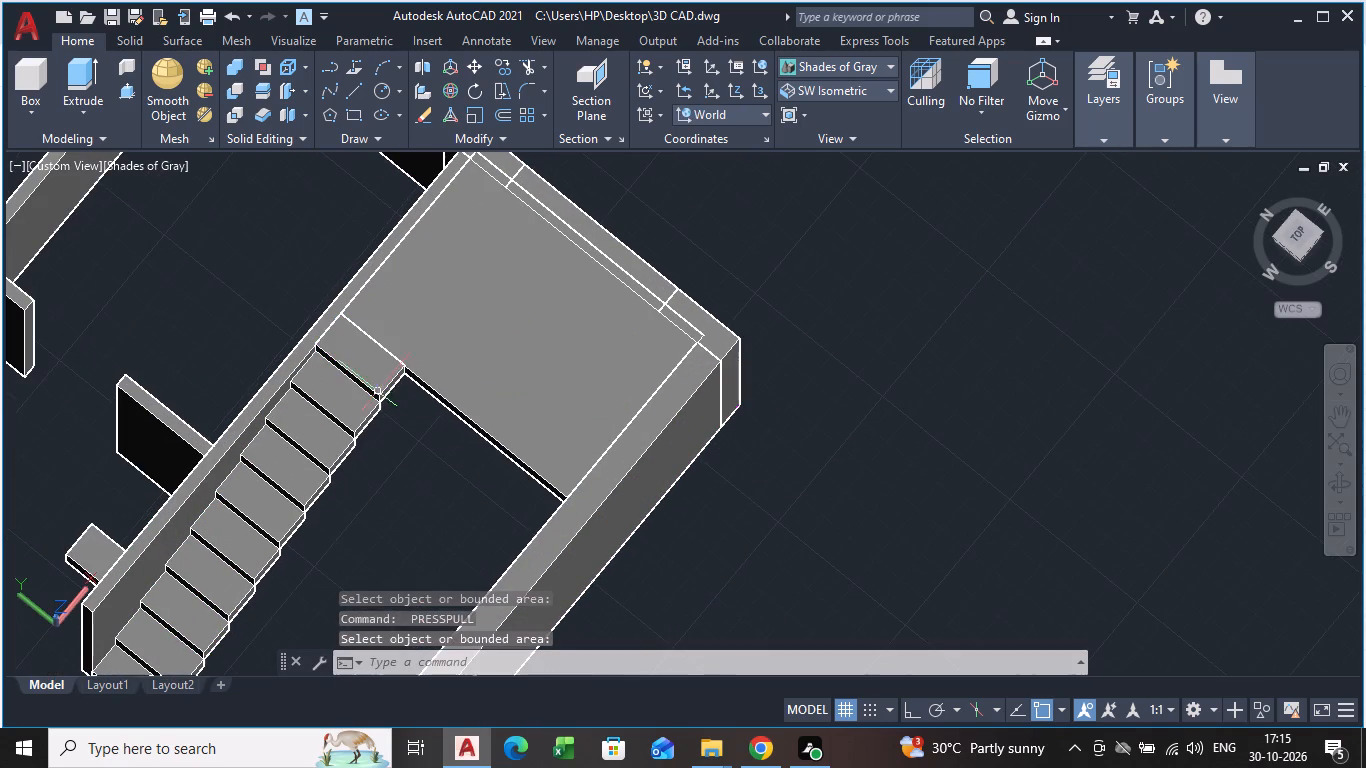
Copy the first flight's top step block about 5'-5" along the landing edge to the opposite outer wall.
{"action": "left_click", "coordinate": [378, 392]}
{"action": "key", "text": "m"}
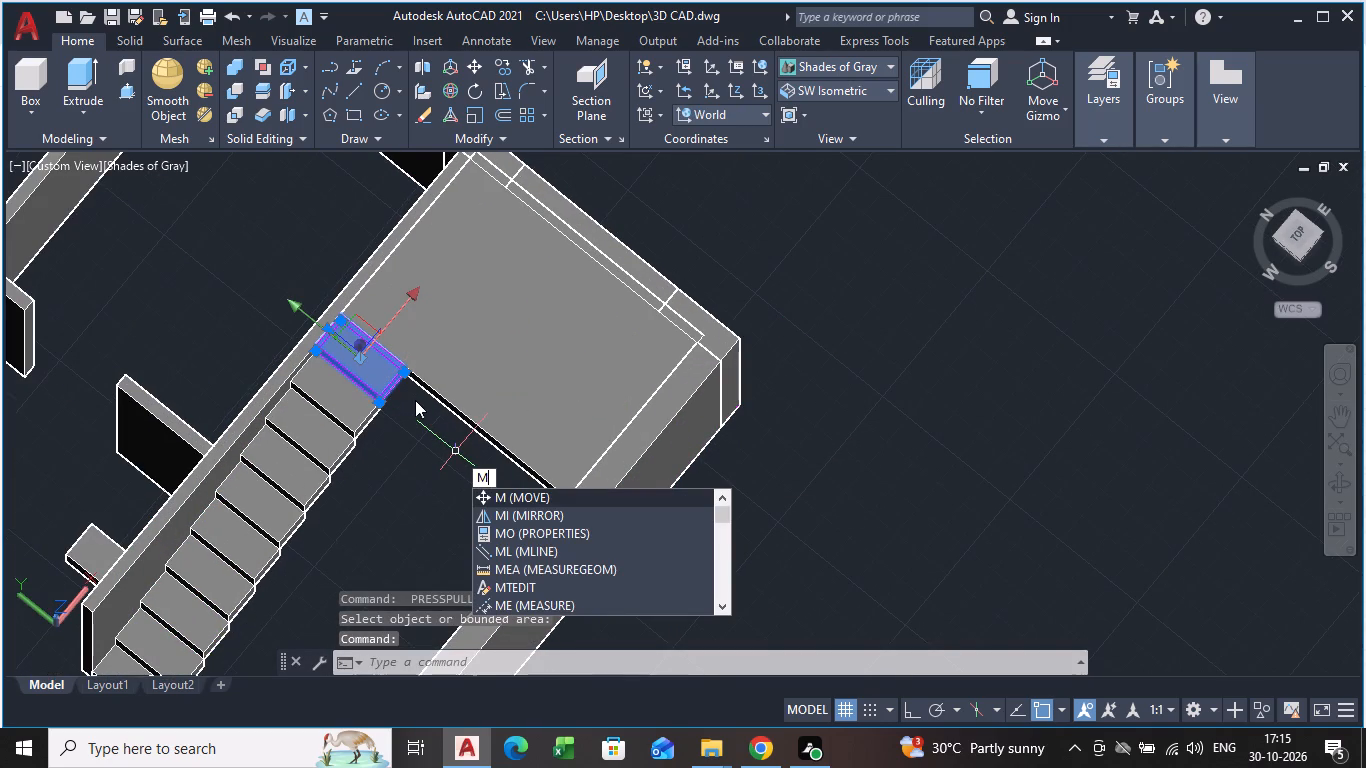
{"action": "key", "text": "BackSpace"}
{"action": "type", "text": "CO"}
{"action": "key", "text": "Return"}
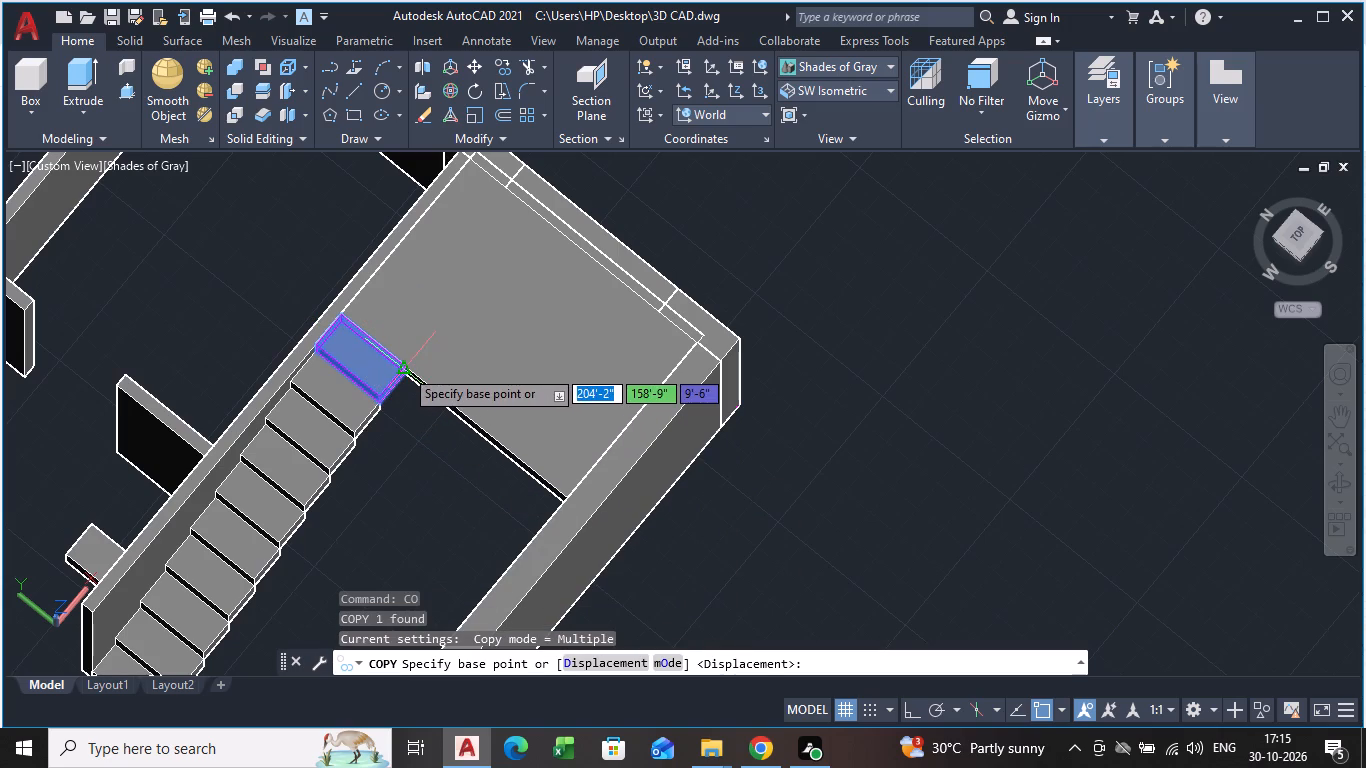
{"action": "left_click", "coordinate": [404, 368]}
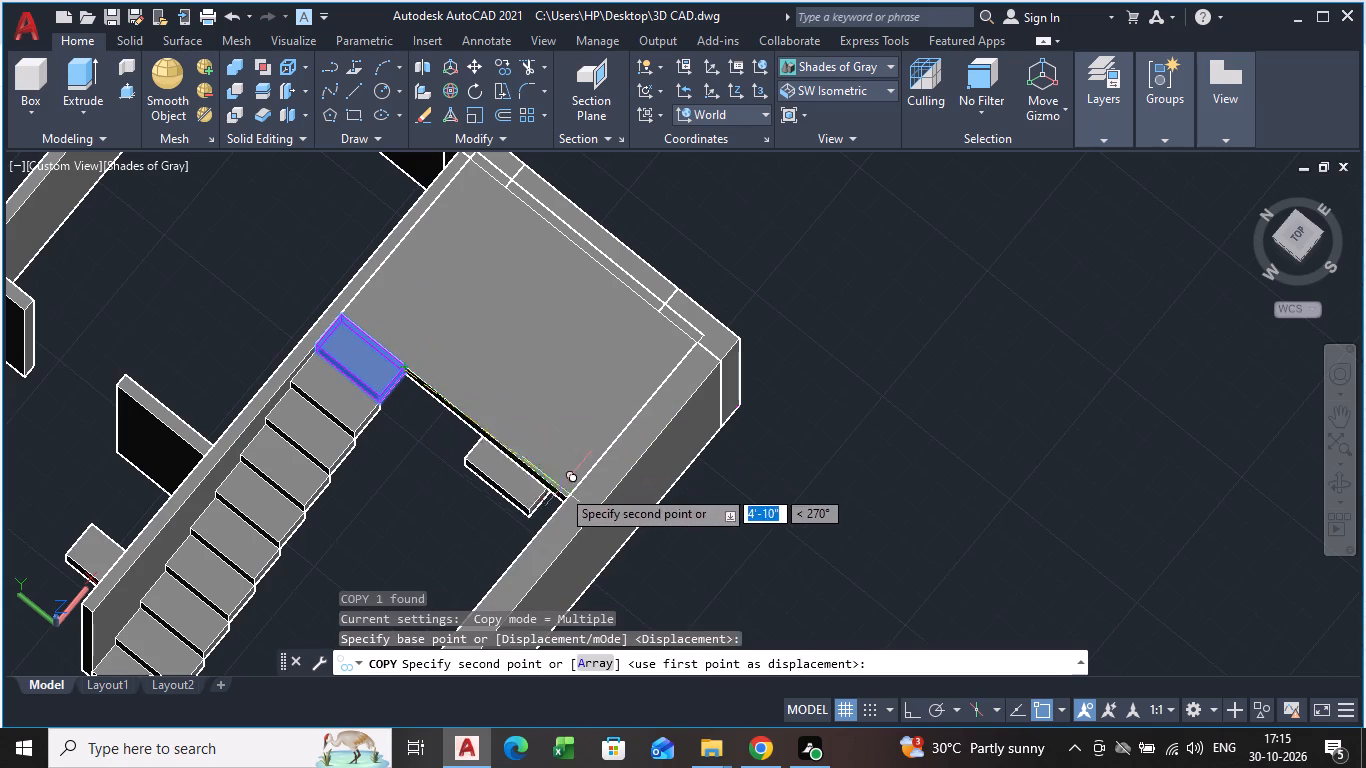
{"action": "scroll", "coordinate": [577, 498], "scroll_direction": "up", "scroll_amount": 4}
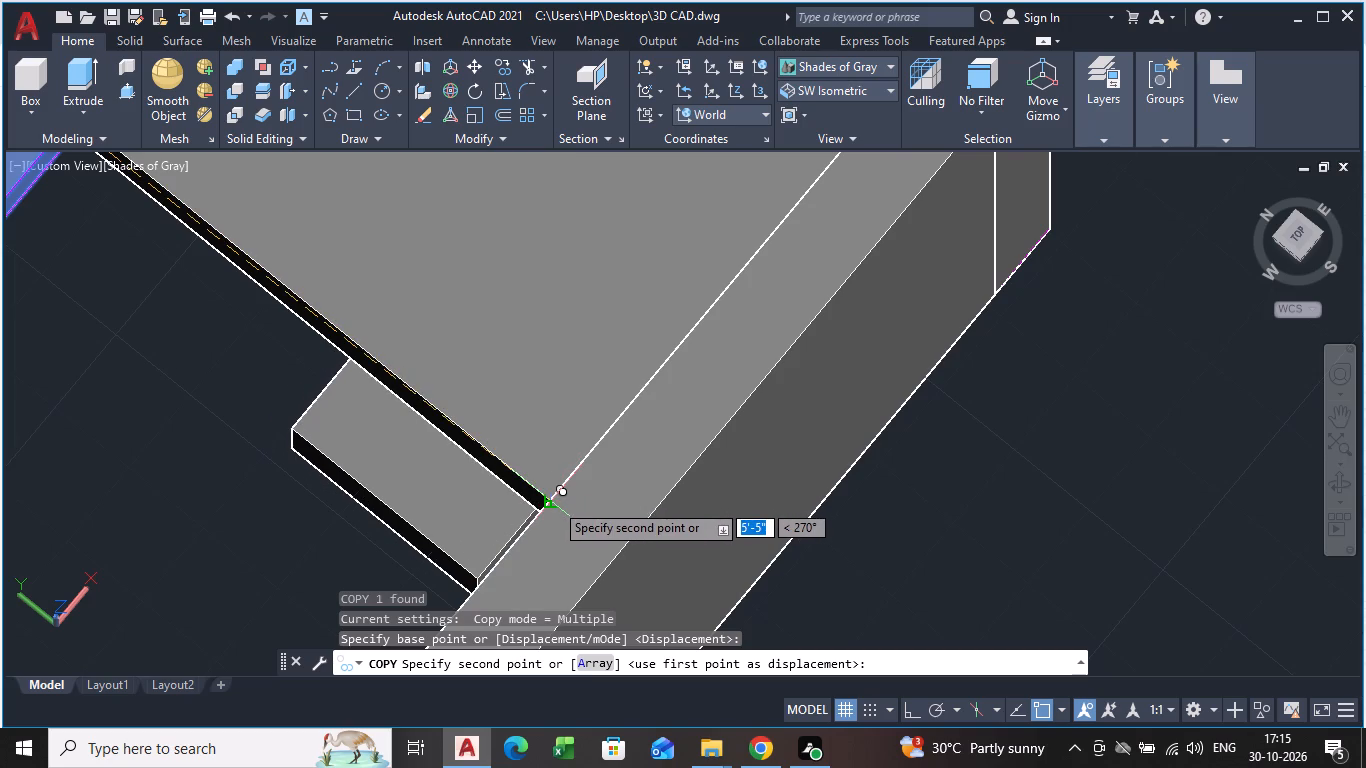
{"action": "scroll", "coordinate": [535, 498], "scroll_direction": "up", "scroll_amount": 3}
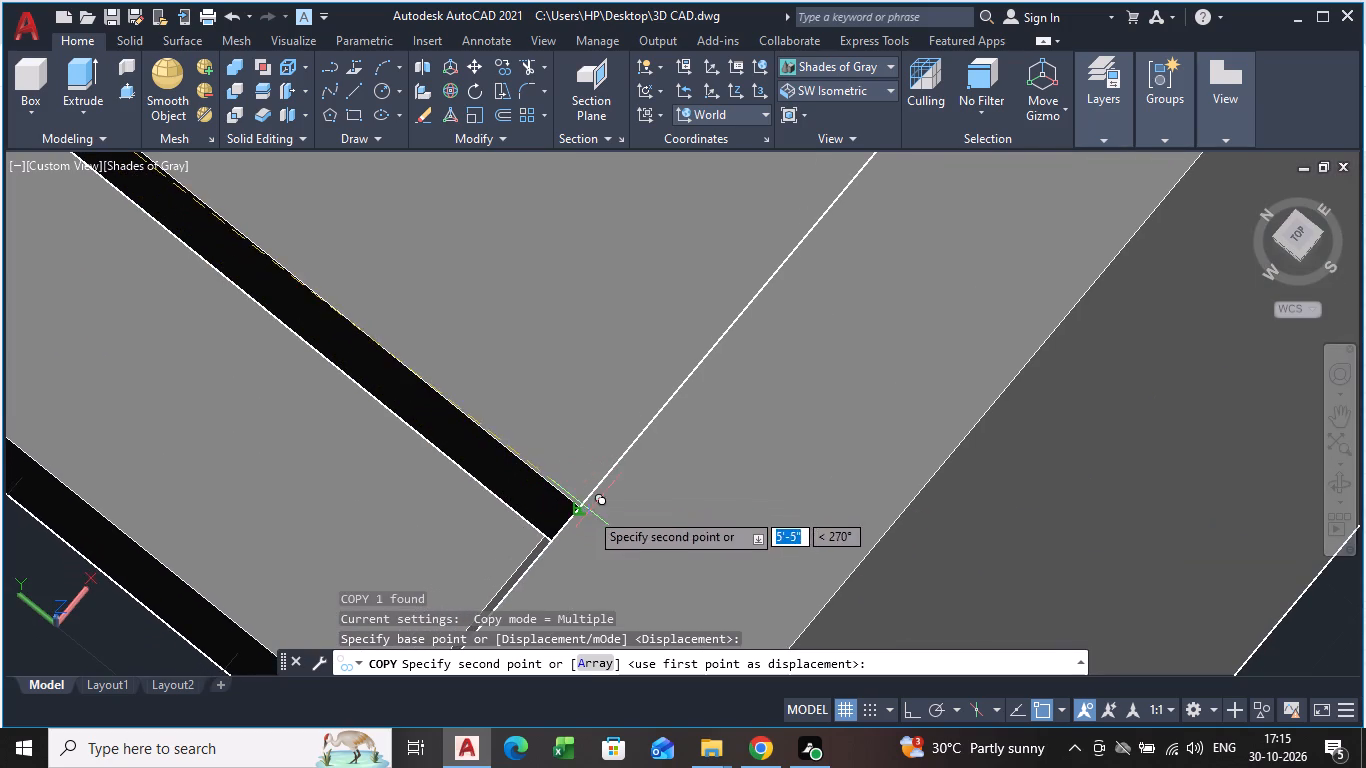
{"action": "left_click", "coordinate": [576, 508]}
Place another copy of the step block from the first copy's upper outer corner, on the side away from the landing.
{"action": "scroll", "coordinate": [528, 522], "scroll_direction": "down", "scroll_amount": 2}
{"action": "middle_click_drag", "start_coordinate": [528, 522], "coordinate": [569, 437]}
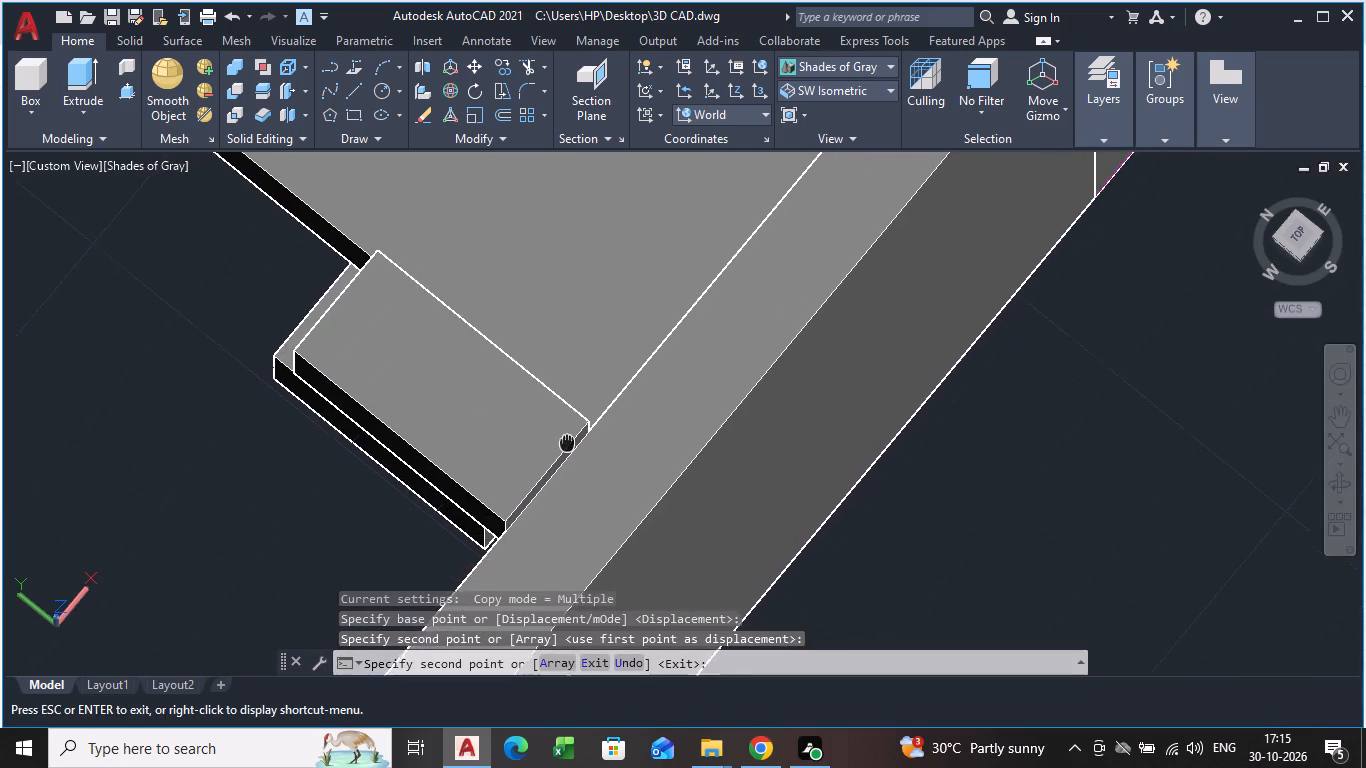
{"action": "middle_click_drag", "start_coordinate": [569, 437], "coordinate": [580, 414]}
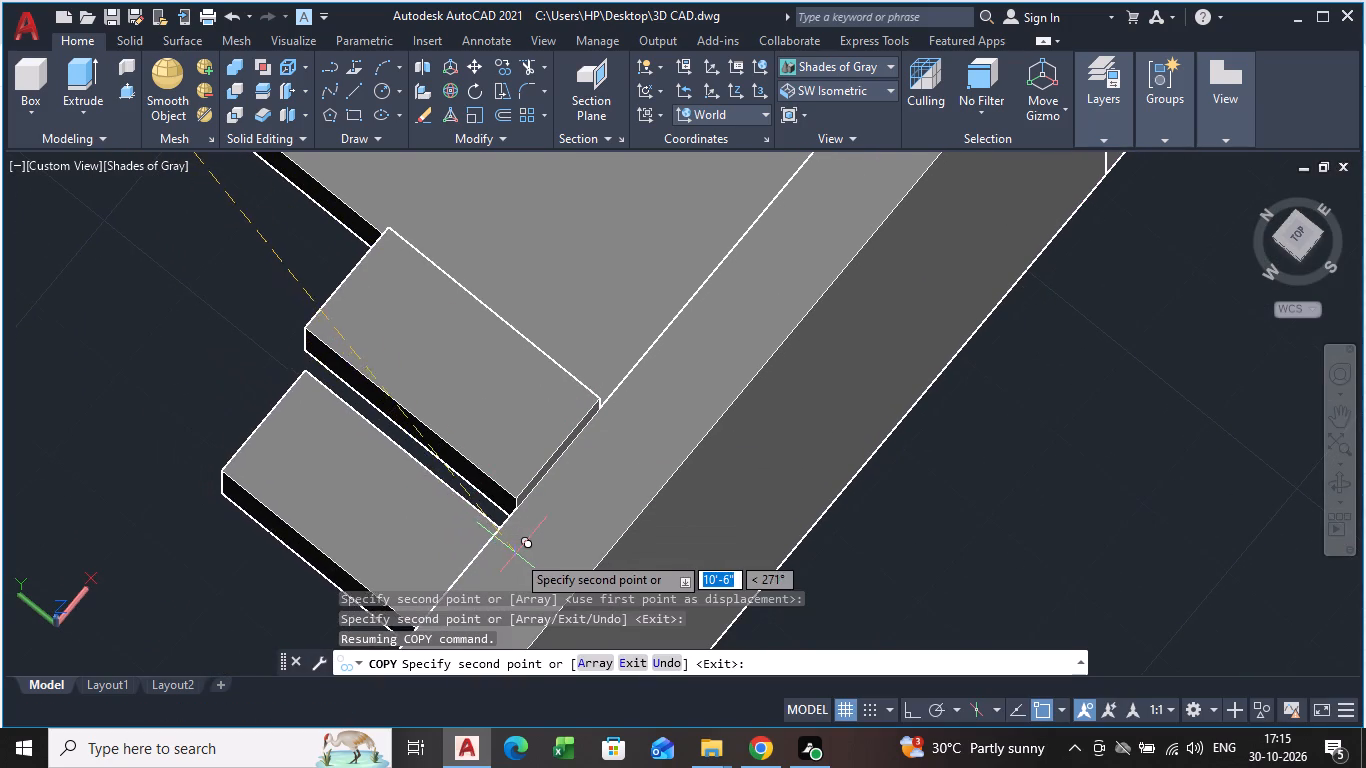
{"action": "middle_click_drag", "start_coordinate": [516, 553], "coordinate": [788, 451], "text": "shift"}
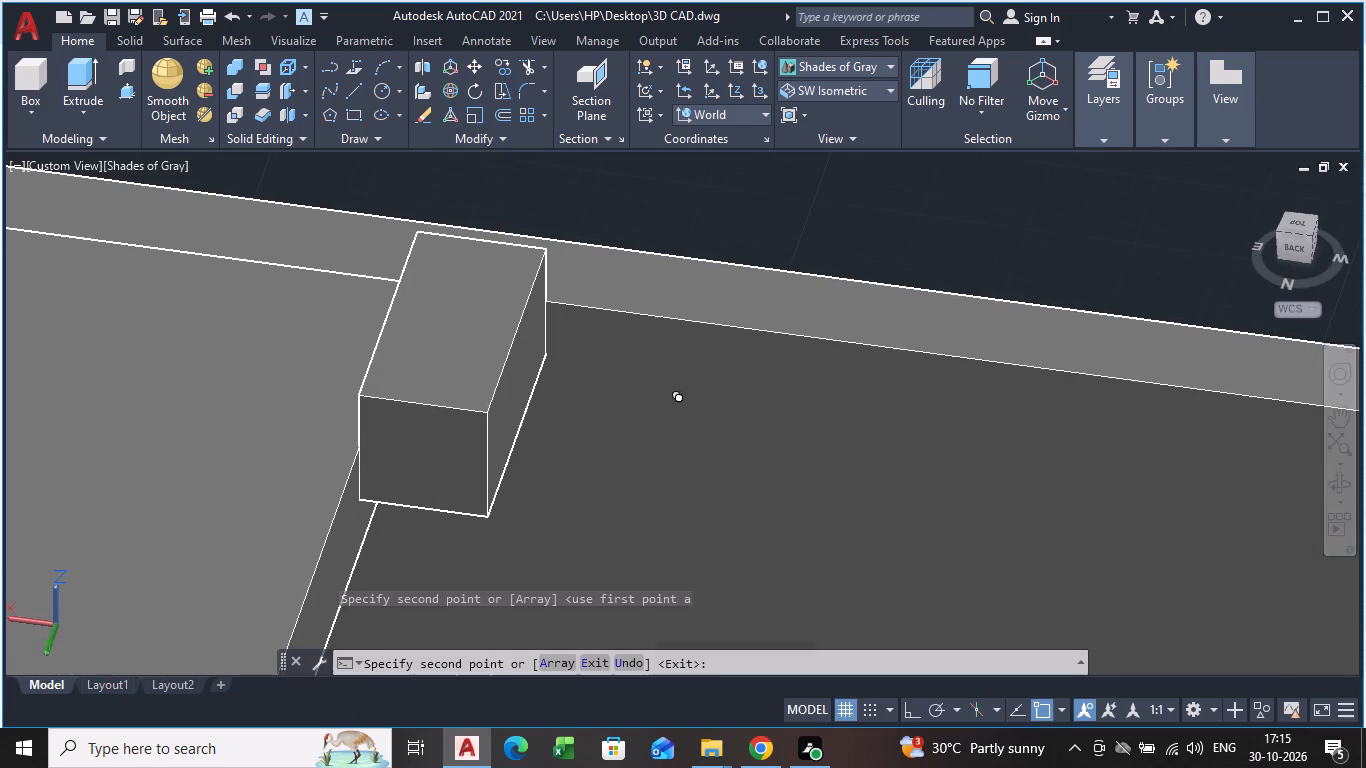
{"action": "left_click", "coordinate": [492, 408]}
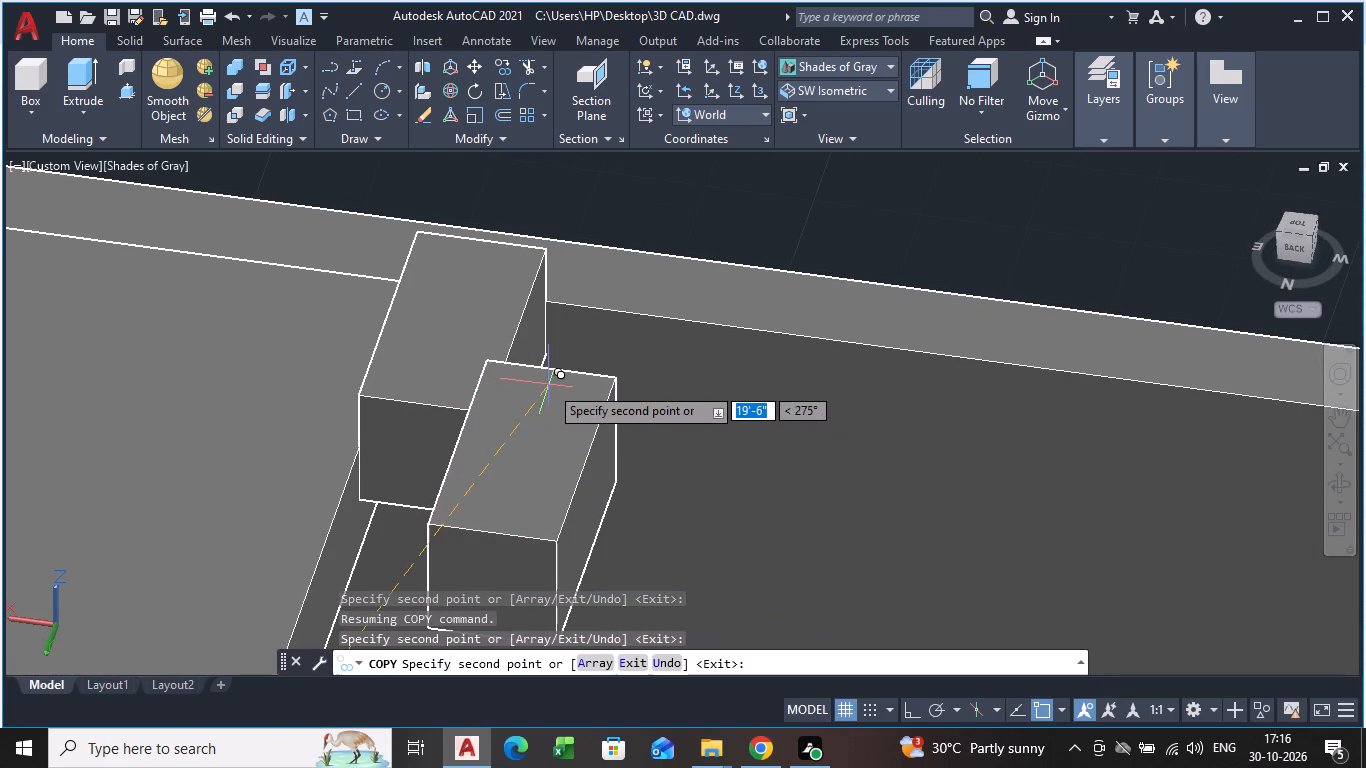
{"action": "key", "text": "Escape"}
Move the newest step block so its lower corner meets the upper outer corner of the block beside the landing.
{"action": "left_click", "coordinate": [545, 537]}
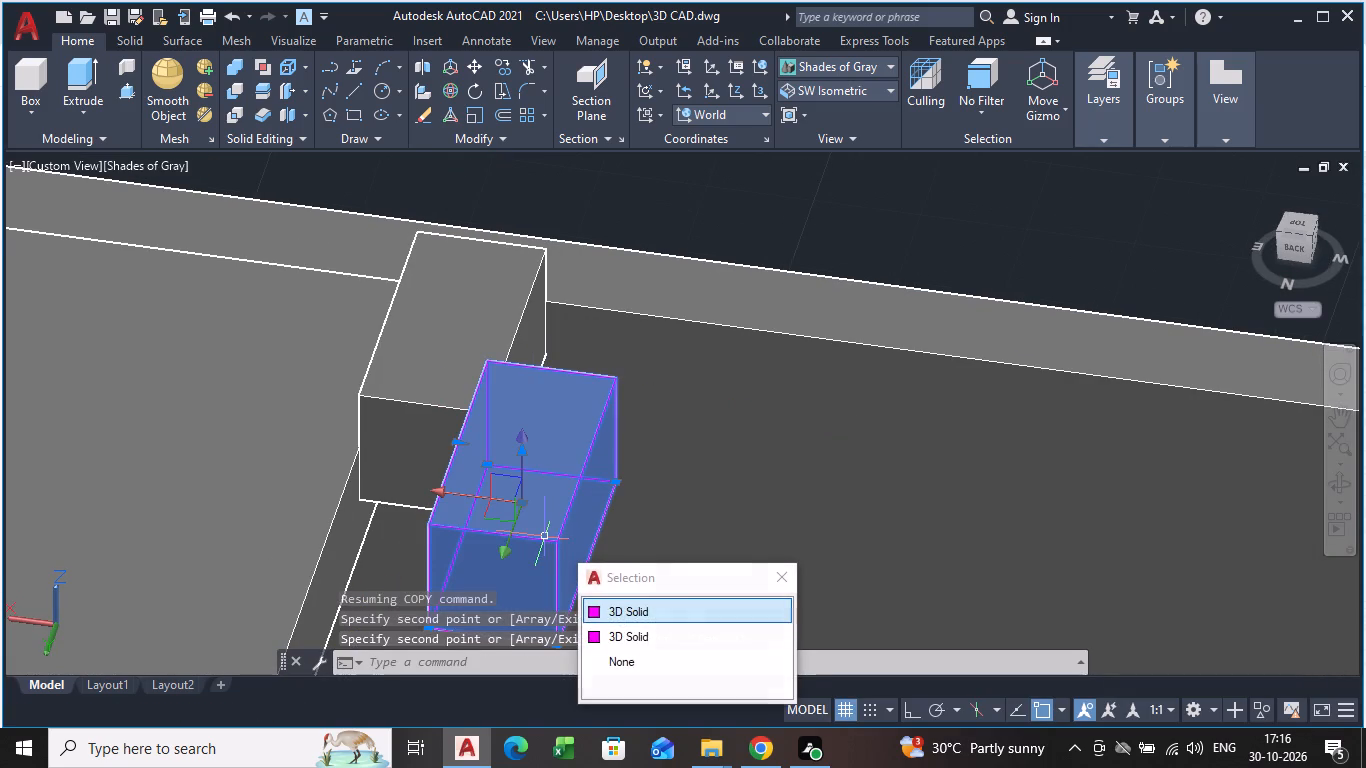
{"action": "key", "text": "m"}
{"action": "key", "text": "Return"}
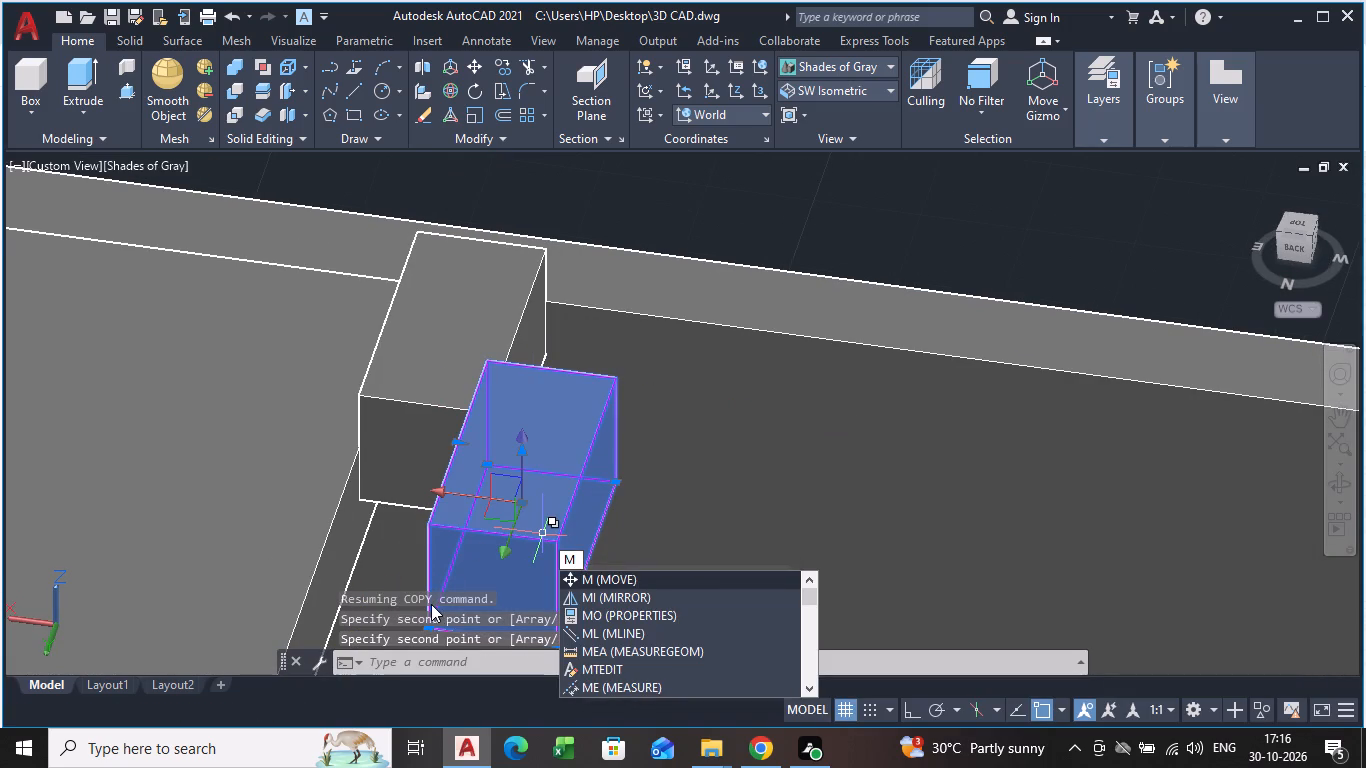
{"action": "middle_click_drag", "start_coordinate": [434, 583], "coordinate": [441, 549], "text": "shift"}
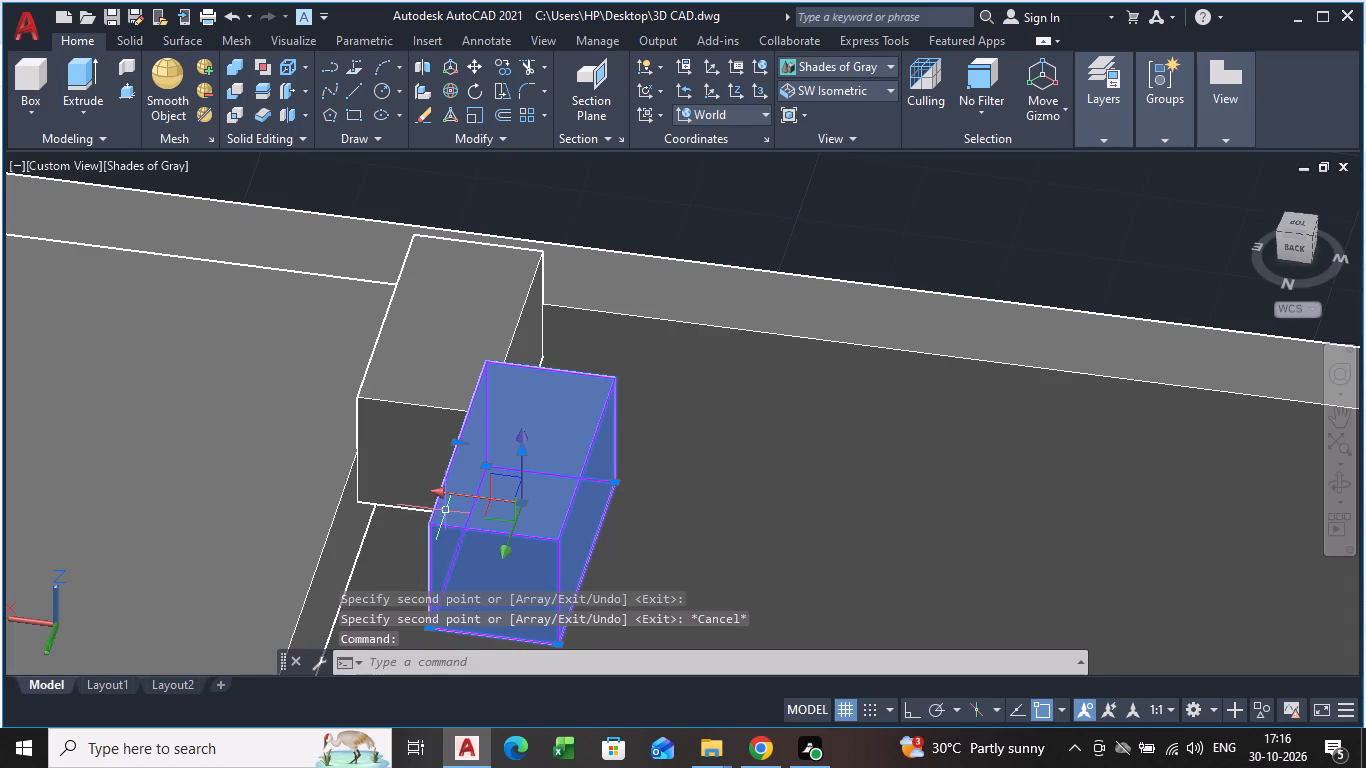
{"action": "key", "text": "m"}
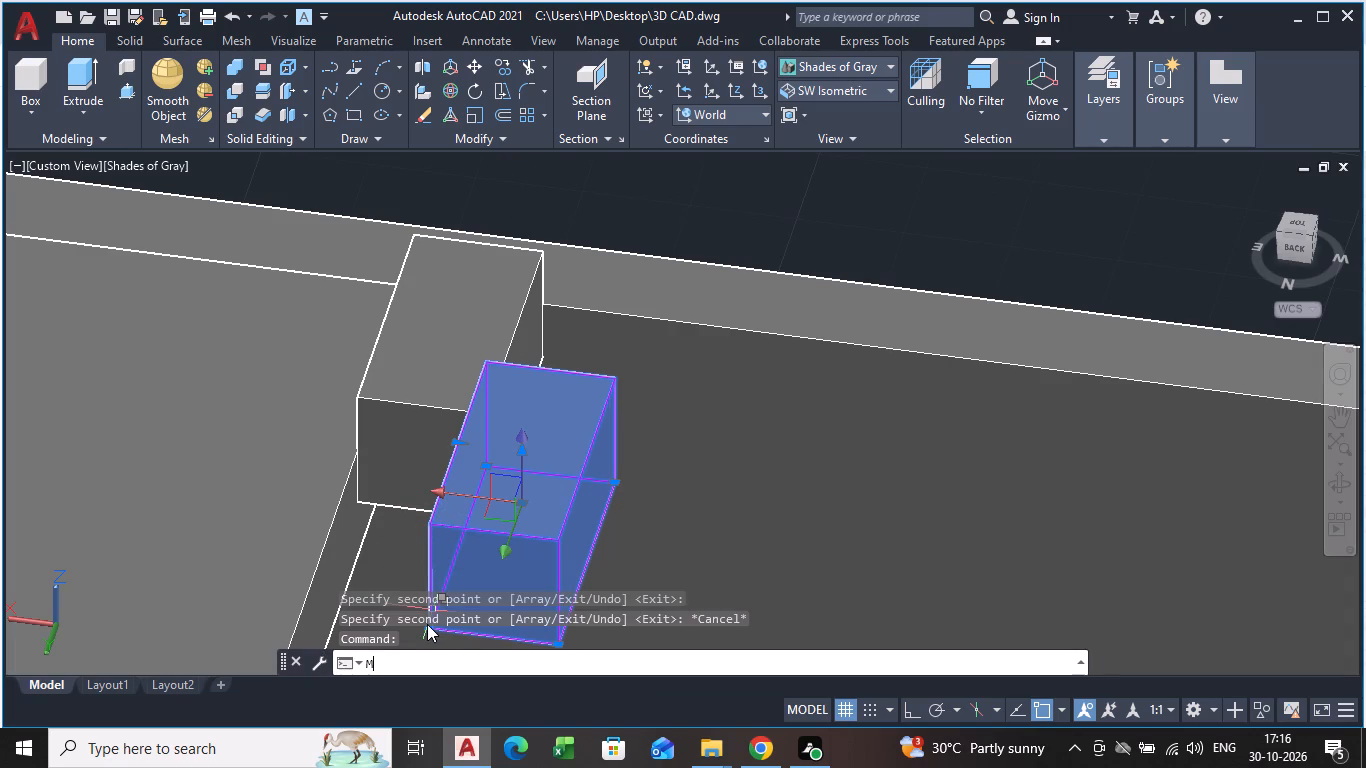
{"action": "key", "text": "Return"}
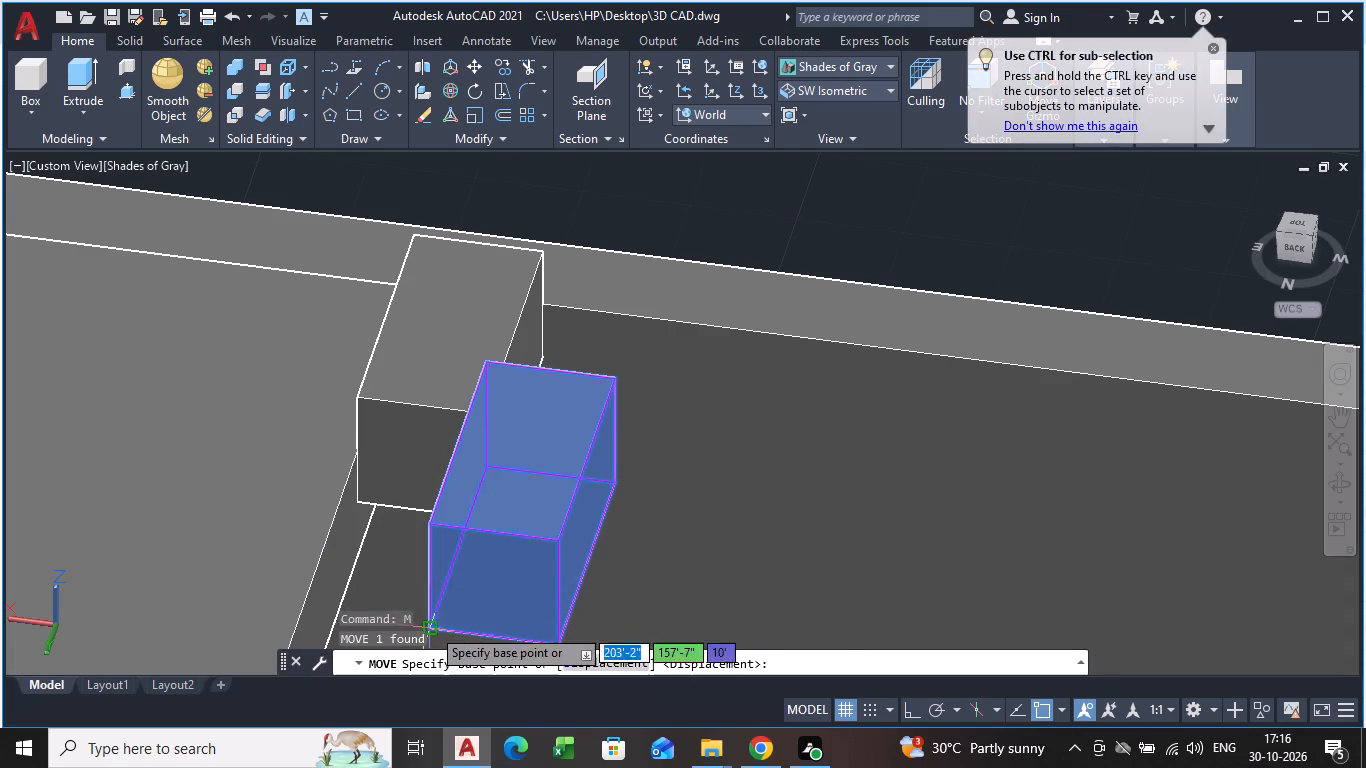
{"action": "left_click", "coordinate": [431, 627]}
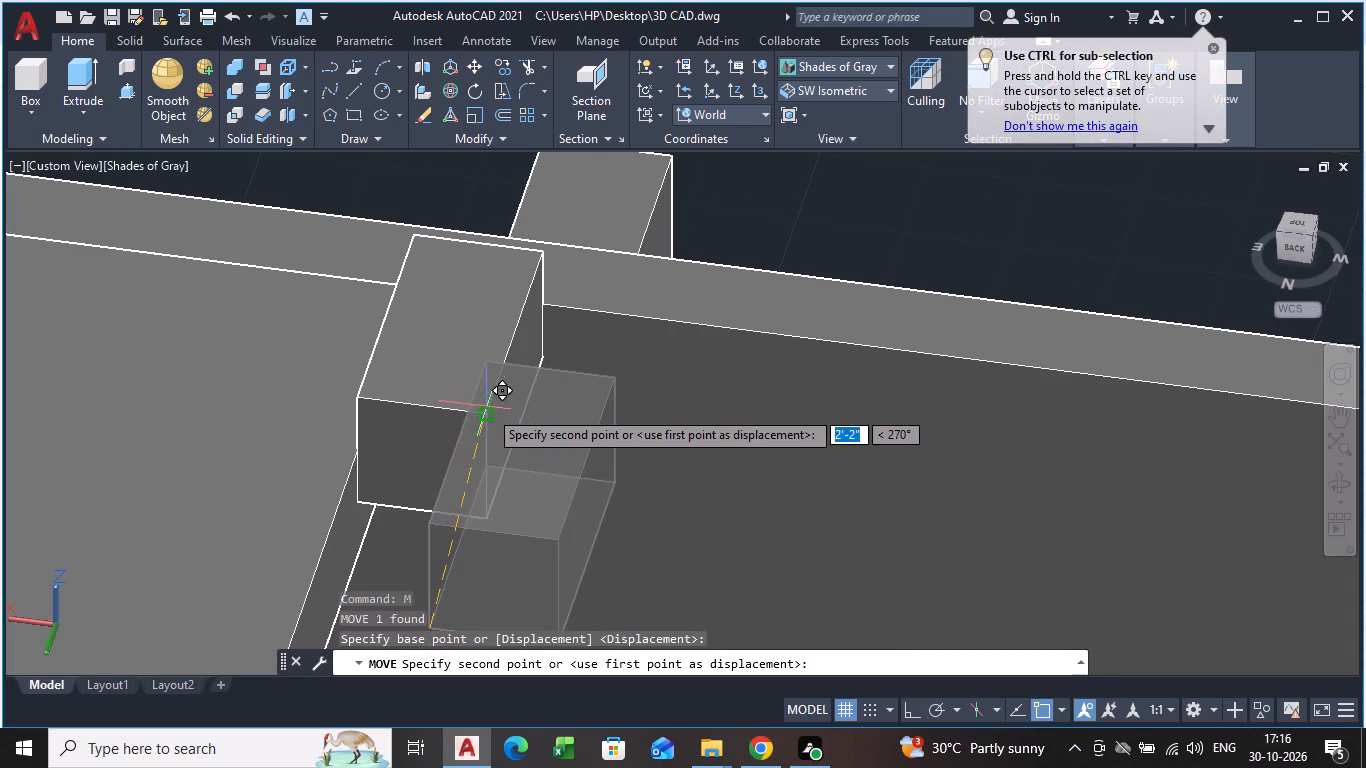
{"action": "left_click", "coordinate": [488, 409]}
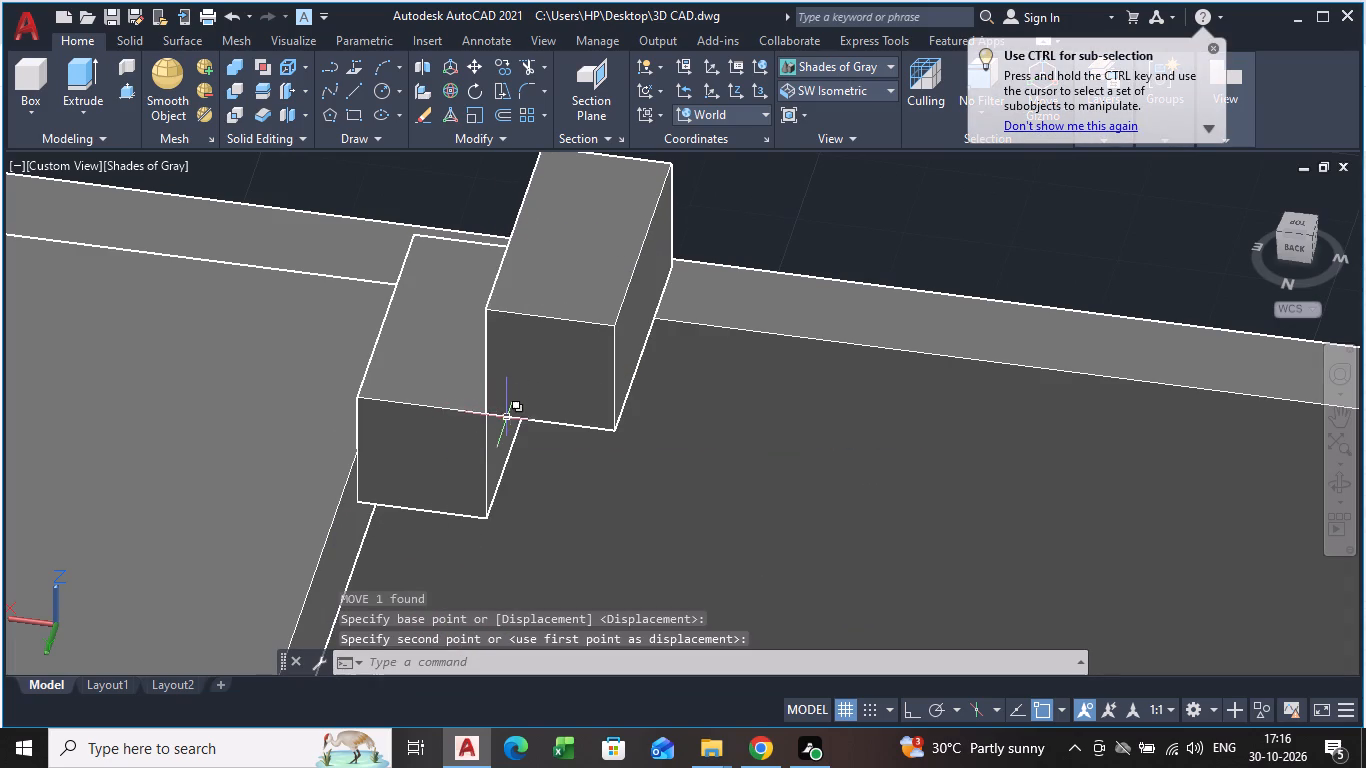
Copy the raised step block twice up the second flight, starting each copy at the previous block's upper outer corner.
{"action": "left_click", "coordinate": [574, 355]}
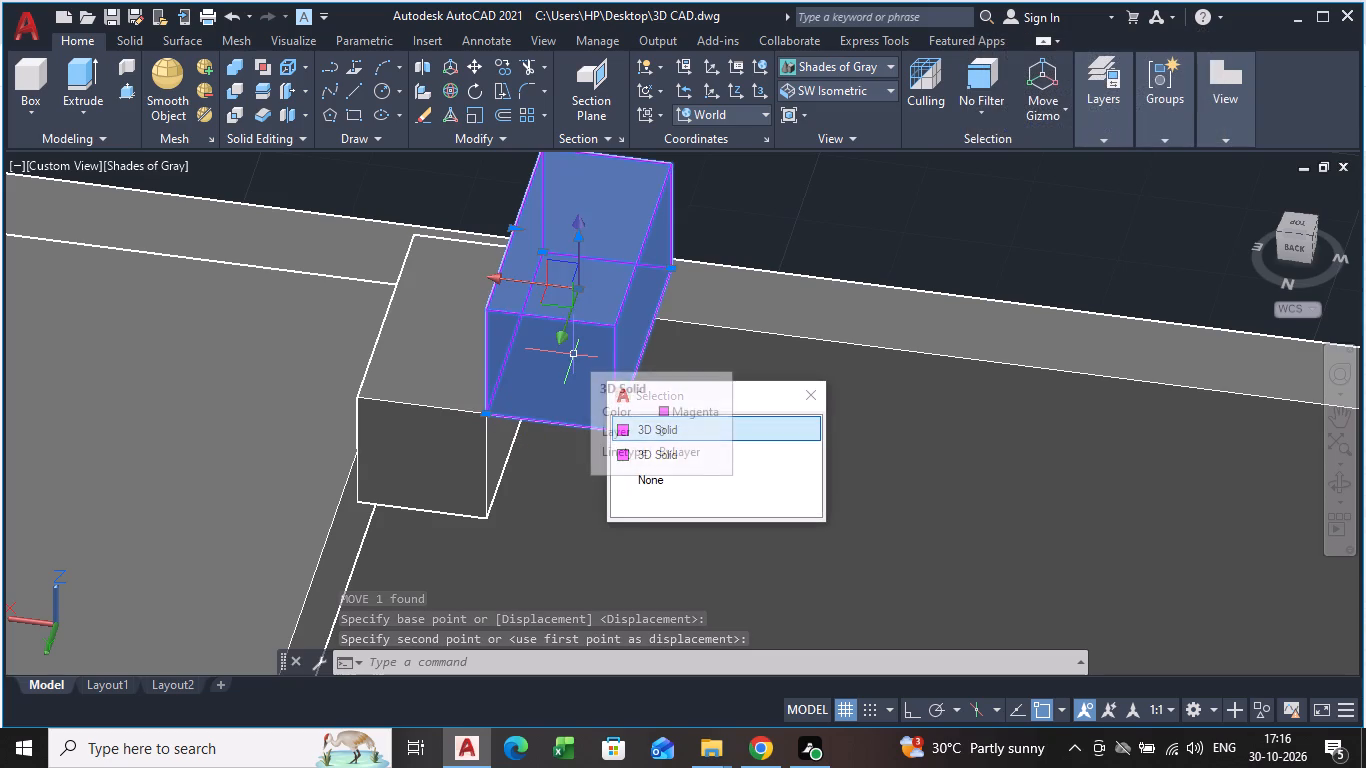
{"action": "type", "text": "CO"}
{"action": "key", "text": "Return"}
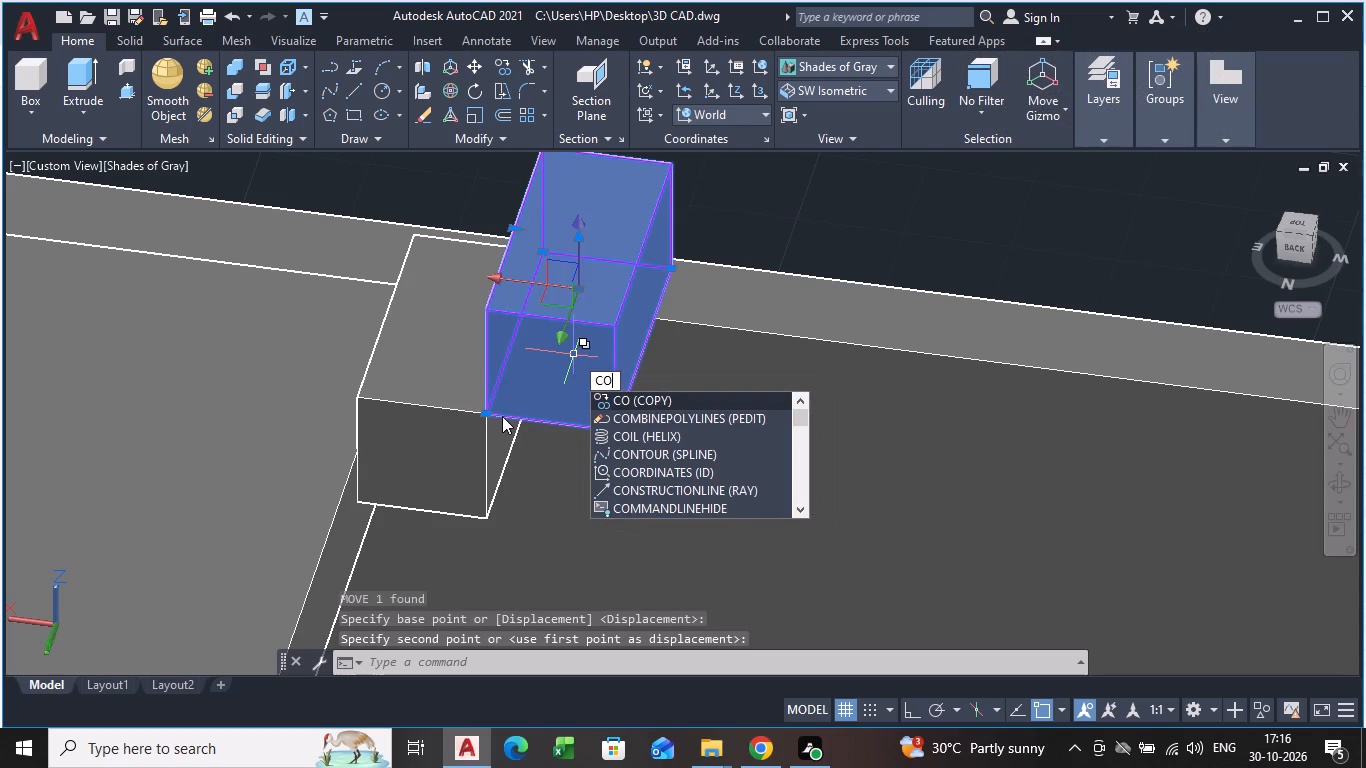
{"action": "key", "text": "Return"}
{"action": "left_click", "coordinate": [488, 412]}
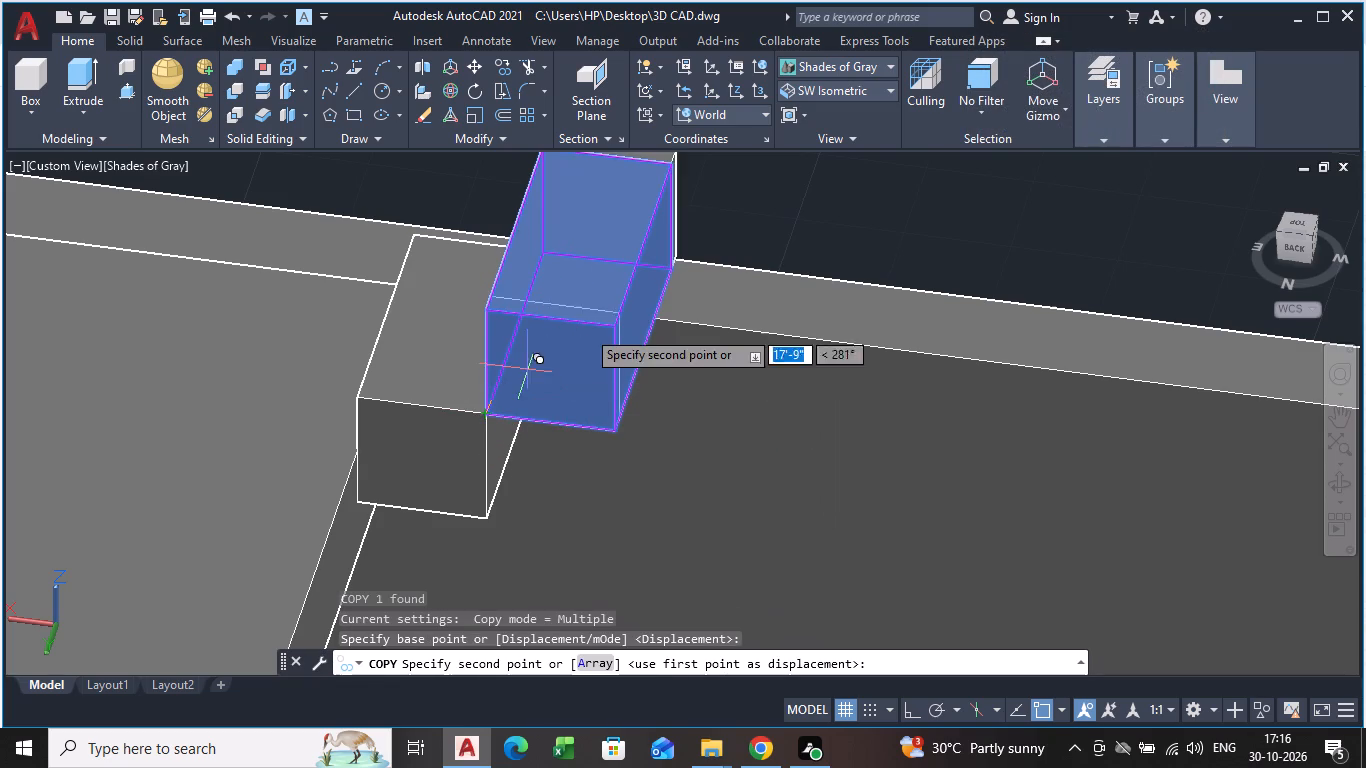
{"action": "left_click", "coordinate": [612, 328]}
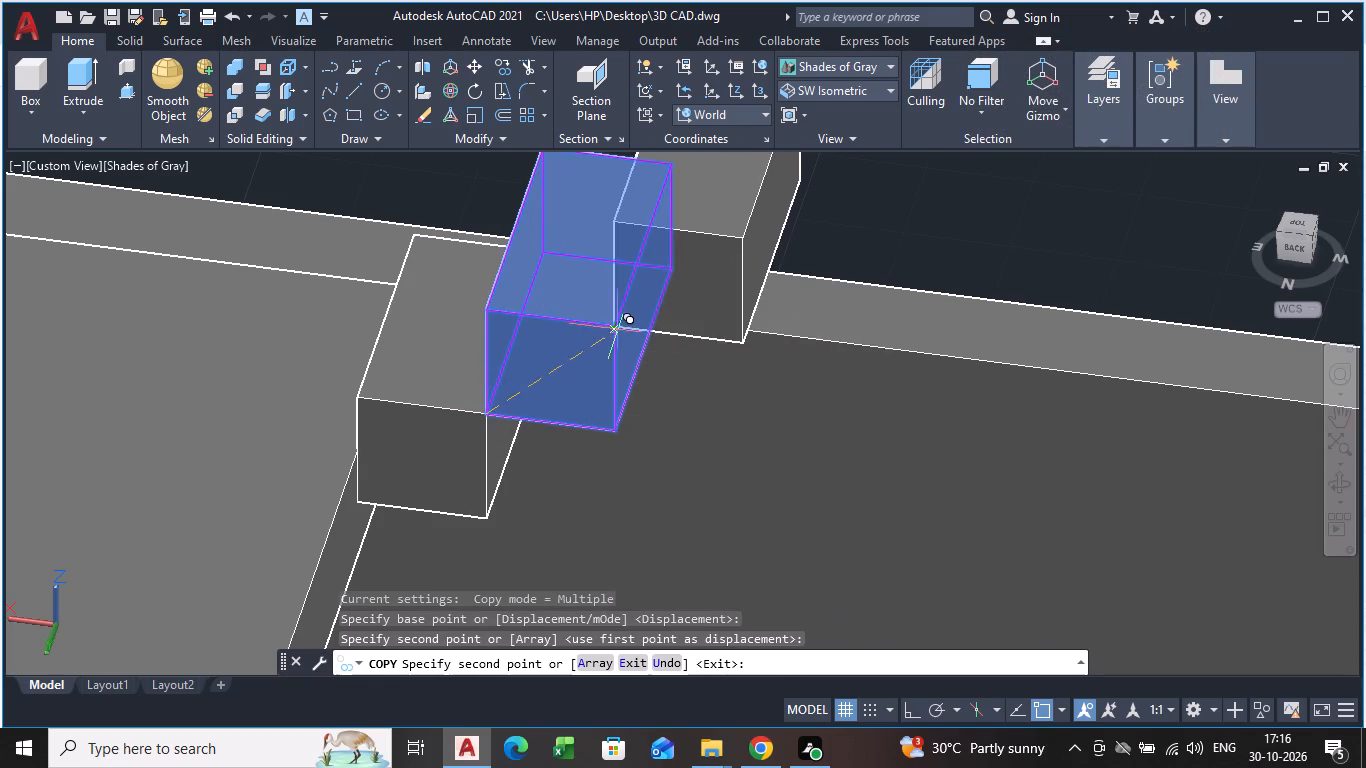
{"action": "scroll", "coordinate": [686, 357], "scroll_direction": "down", "scroll_amount": 3}
{"action": "middle_click_drag", "start_coordinate": [712, 397], "coordinate": [704, 419], "text": "shift"}
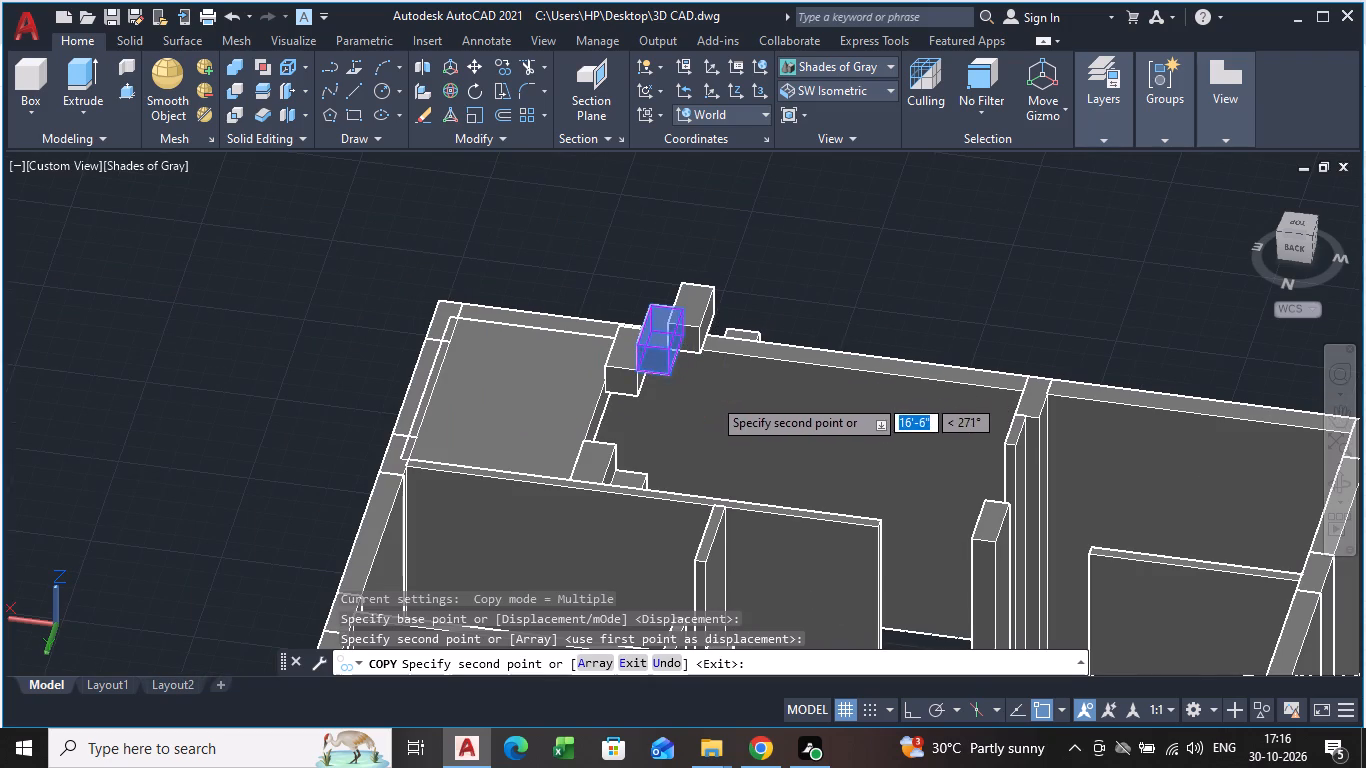
{"action": "scroll", "coordinate": [707, 412], "scroll_direction": "down", "scroll_amount": 1, "text": "shift"}
{"action": "middle_click_drag", "start_coordinate": [704, 419], "coordinate": [687, 487], "text": "shift"}
{"action": "scroll", "coordinate": [703, 376], "scroll_direction": "up", "scroll_amount": 3}
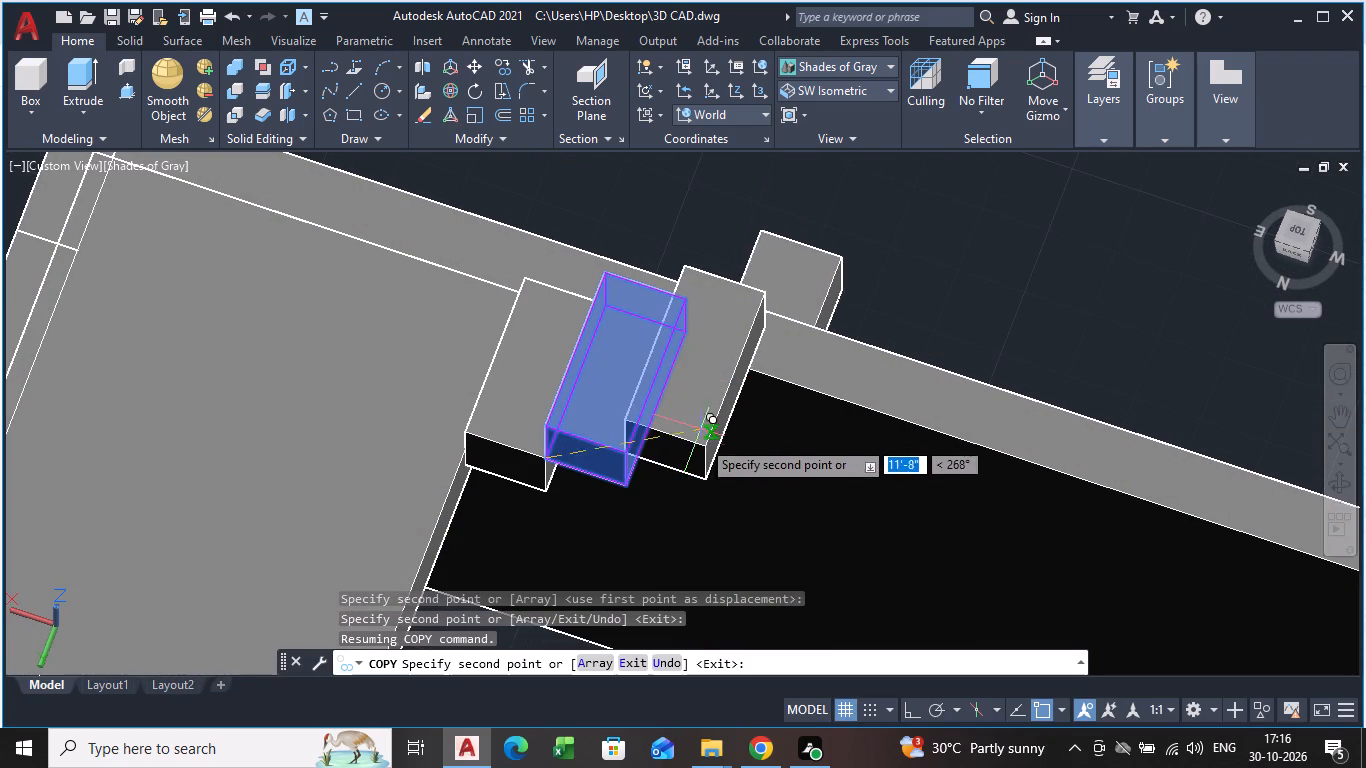
{"action": "left_click", "coordinate": [710, 438]}
Add one more step block copy at the upper outer corner of the second flight's highest block.
{"action": "scroll", "coordinate": [707, 503], "scroll_direction": "down", "scroll_amount": 1}
{"action": "middle_click_drag", "start_coordinate": [708, 504], "coordinate": [733, 519]}
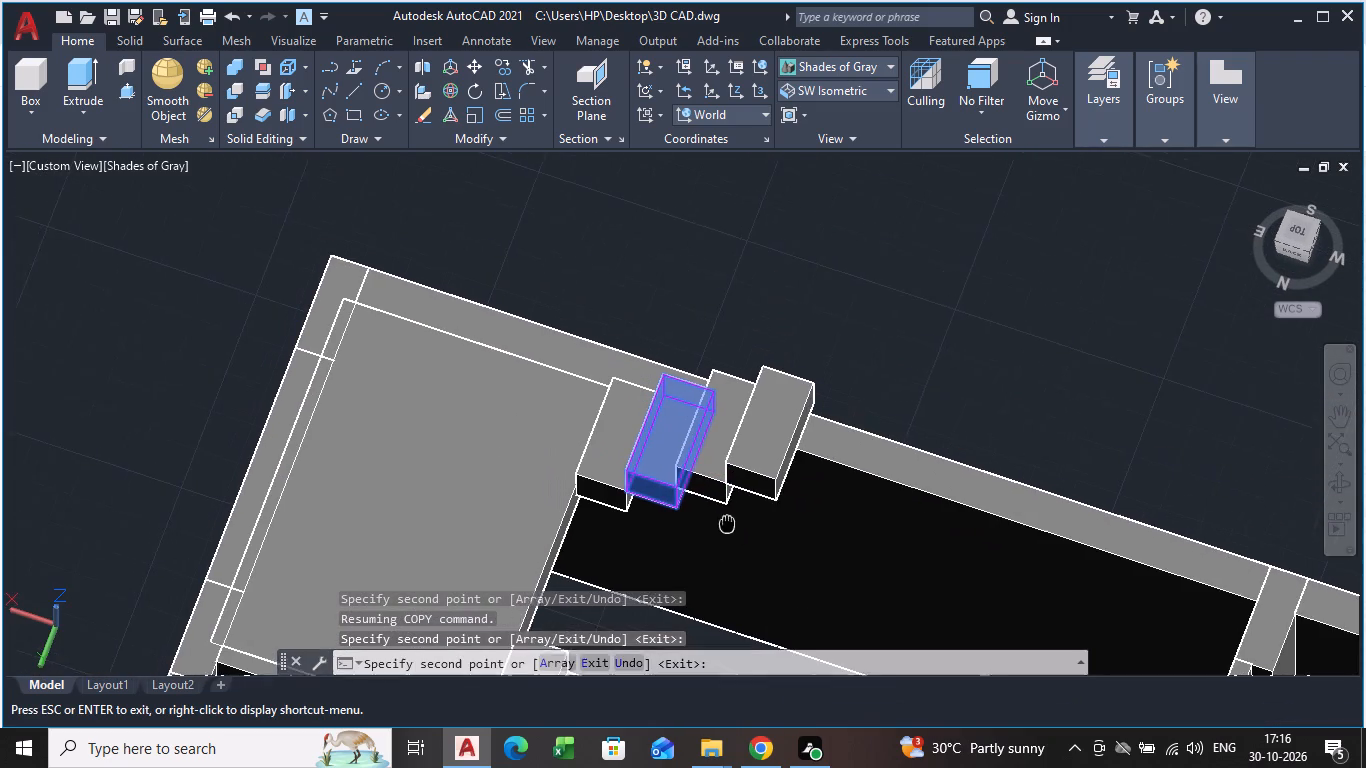
{"action": "middle_click_drag", "start_coordinate": [733, 519], "coordinate": [671, 377]}
{"action": "middle_click_drag", "start_coordinate": [679, 416], "coordinate": [742, 374]}
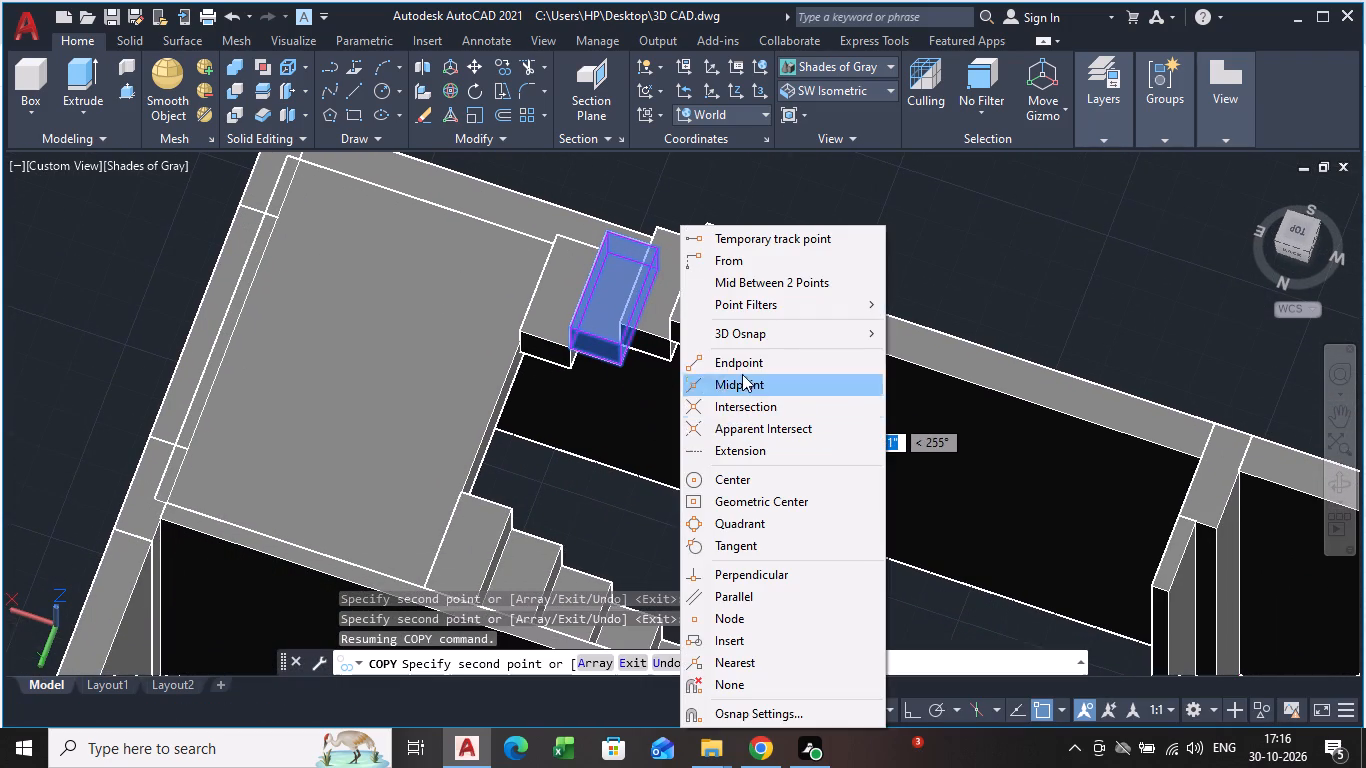
{"action": "middle_click_drag", "start_coordinate": [742, 374], "coordinate": [748, 367]}
{"action": "key", "text": "Escape"}
{"action": "middle_click_drag", "start_coordinate": [706, 449], "coordinate": [731, 434], "text": "shift"}
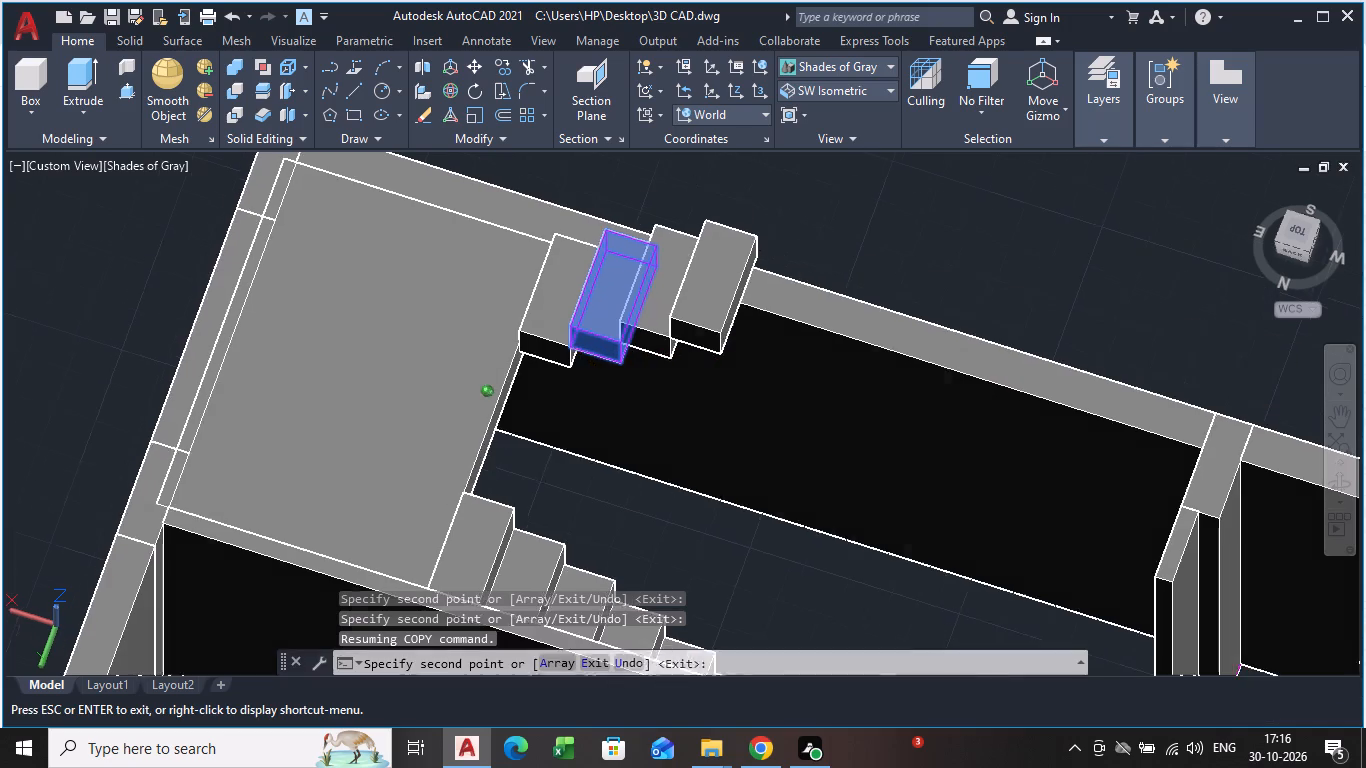
{"action": "middle_click_drag", "start_coordinate": [731, 434], "coordinate": [715, 460], "text": "shift"}
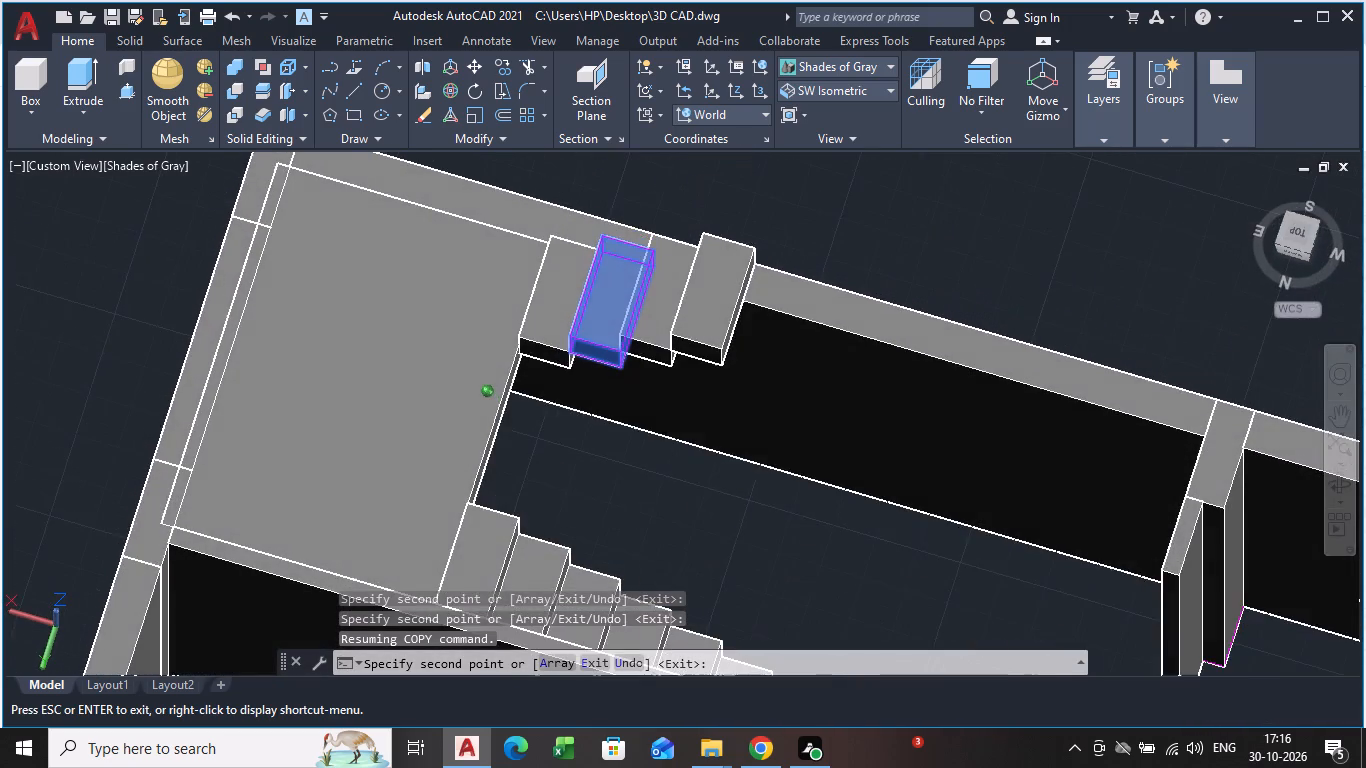
{"action": "middle_click_drag", "start_coordinate": [715, 460], "coordinate": [704, 415], "text": "shift"}
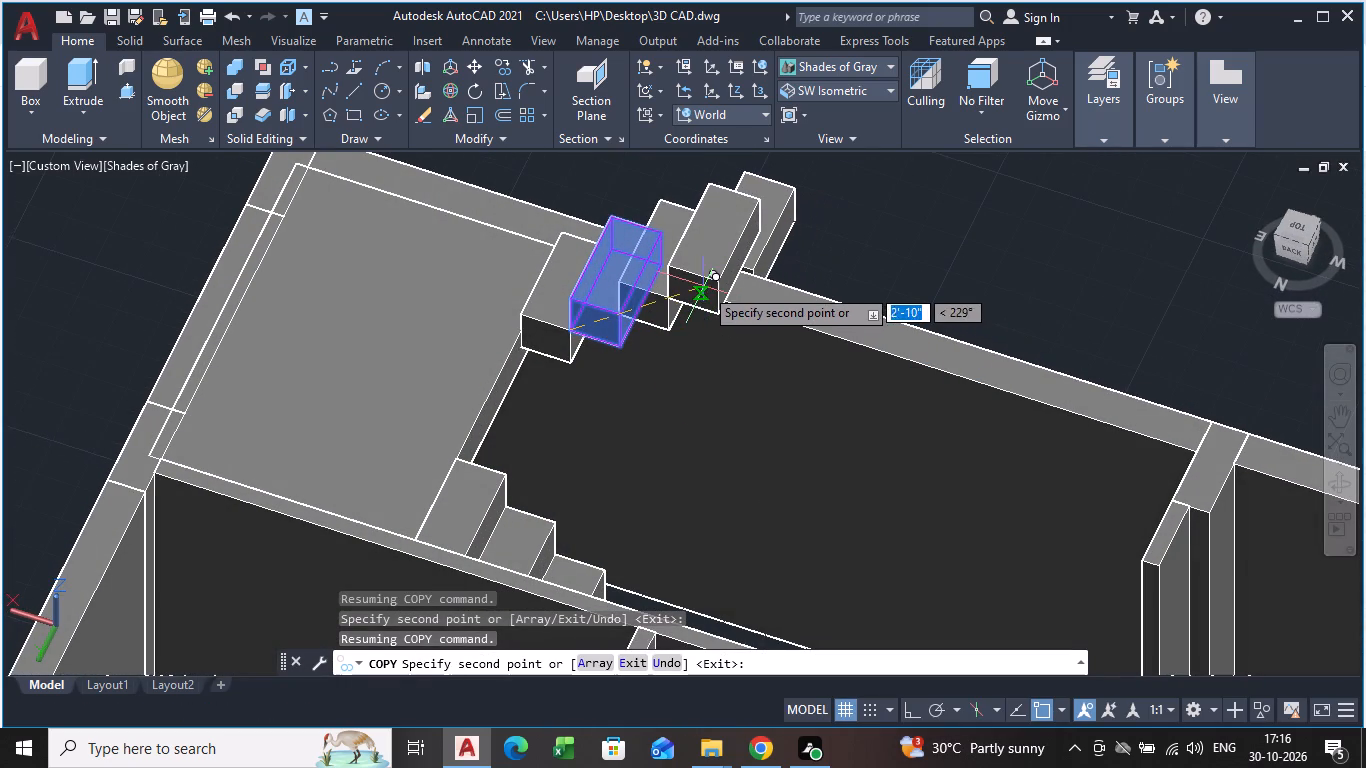
{"action": "left_click", "coordinate": [715, 282]}
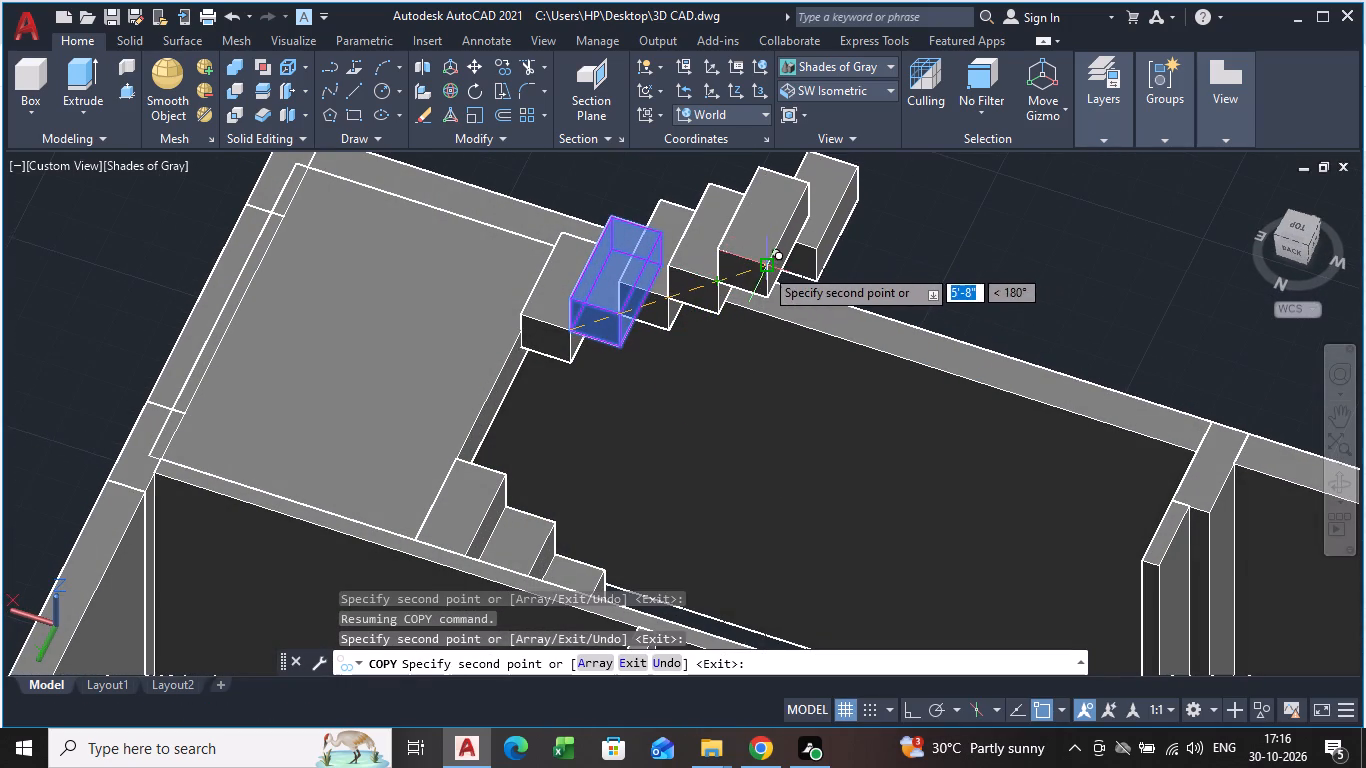
{"action": "scroll", "coordinate": [775, 362], "scroll_direction": "down", "scroll_amount": 1}
{"action": "key", "text": "space"}
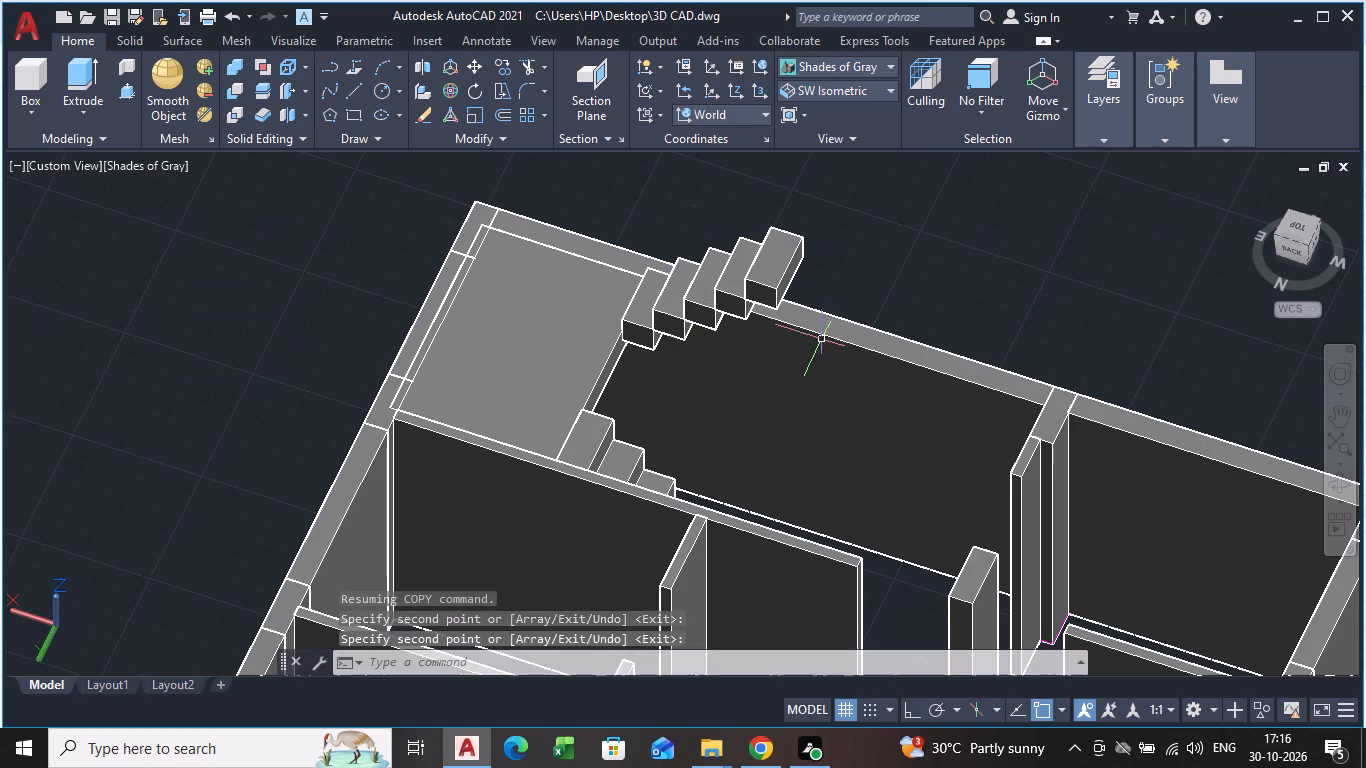
{"action": "key", "text": "Escape"}
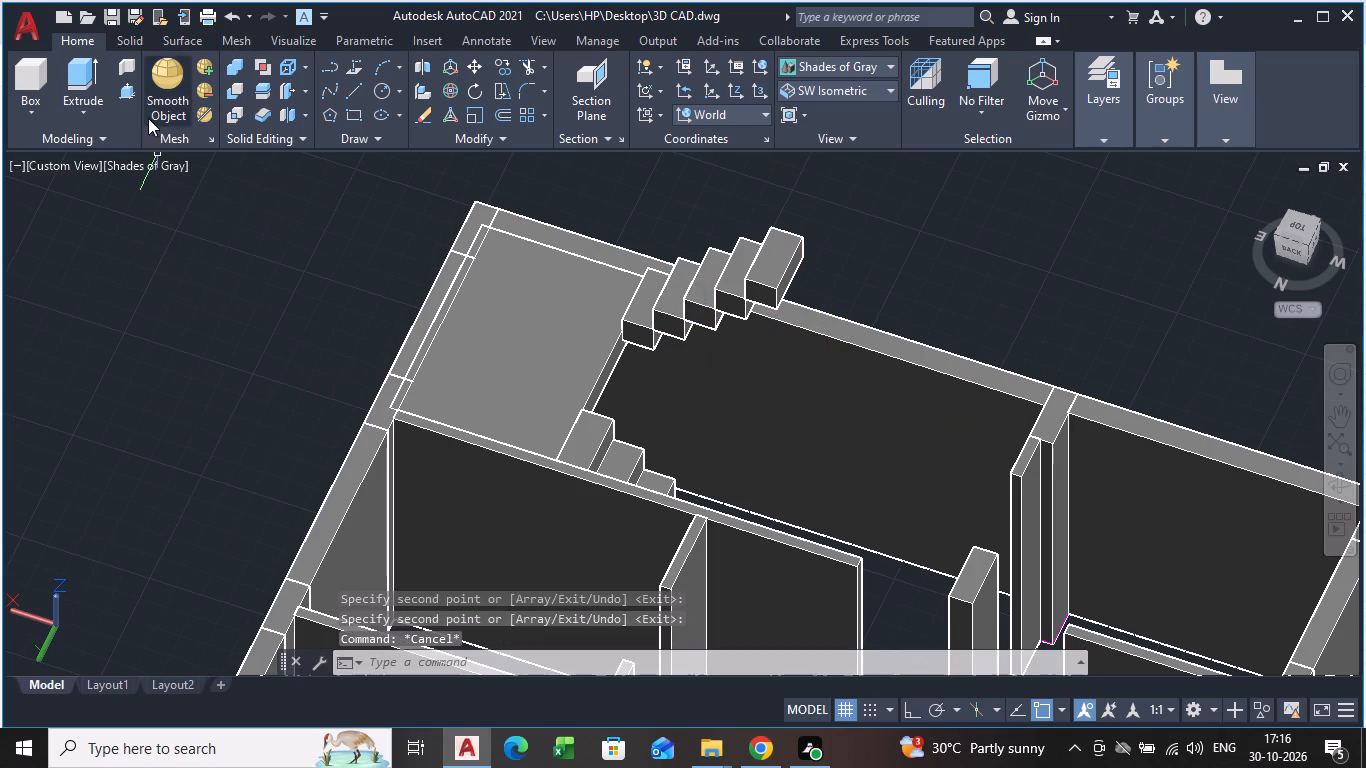
Press-pull the top face of the outer wall beside the second flight up by 5'.
{"action": "left_click", "coordinate": [128, 91]}
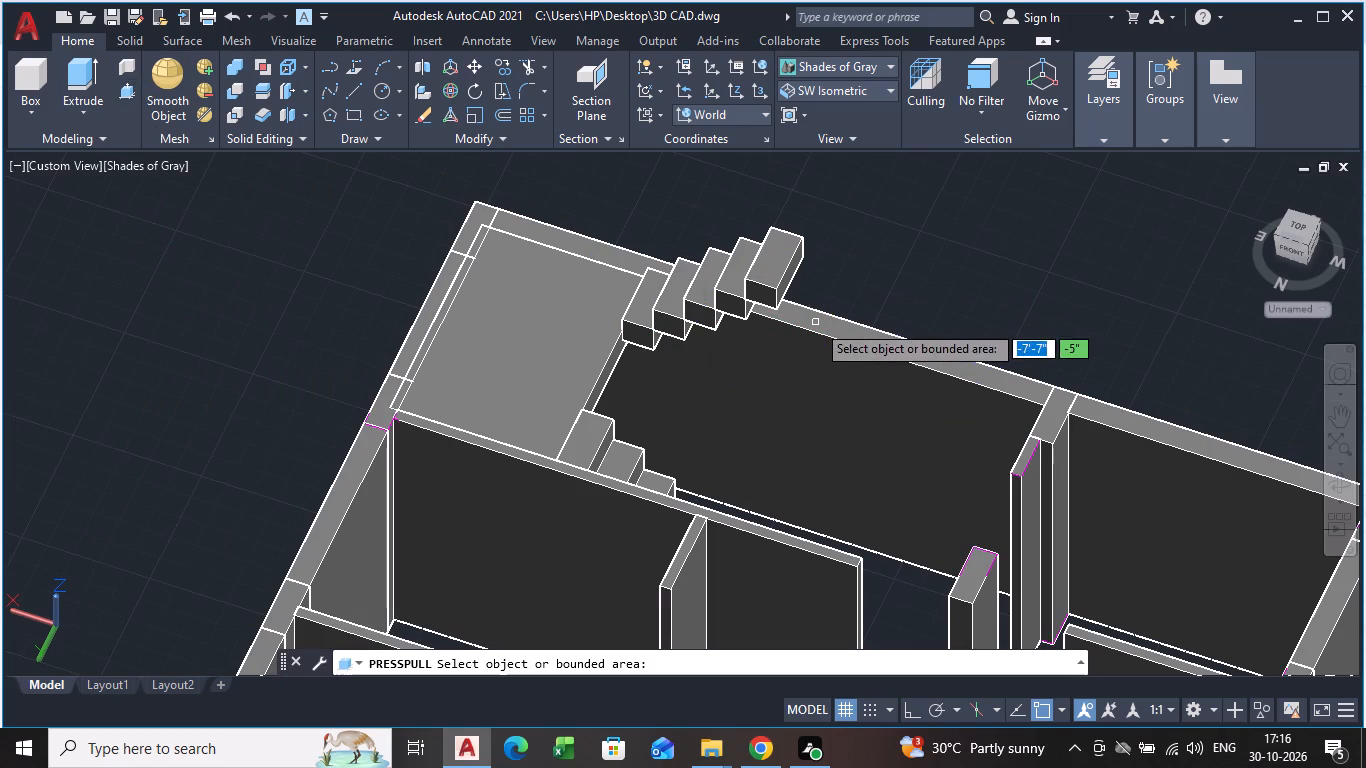
{"action": "left_click", "coordinate": [852, 327]}
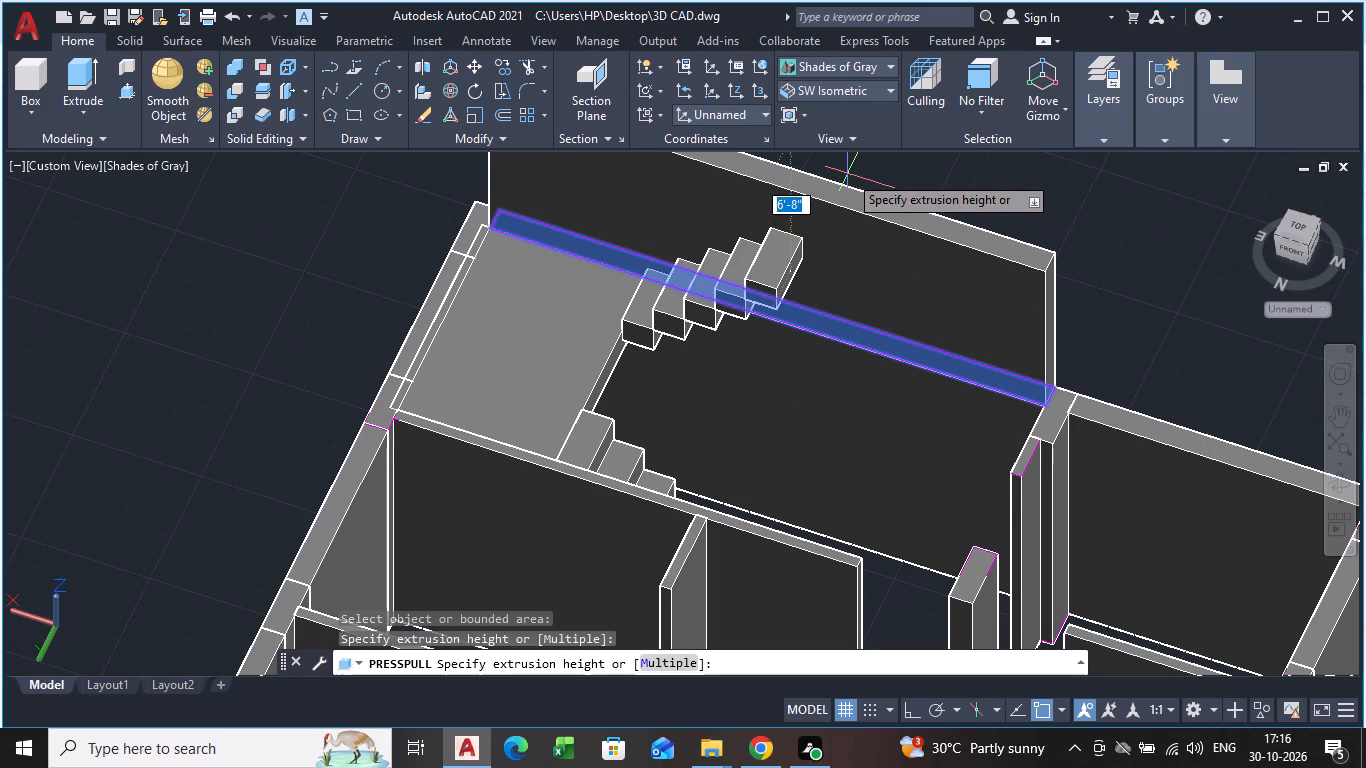
{"action": "type", "text": "5'"}
{"action": "key", "text": "Return"}
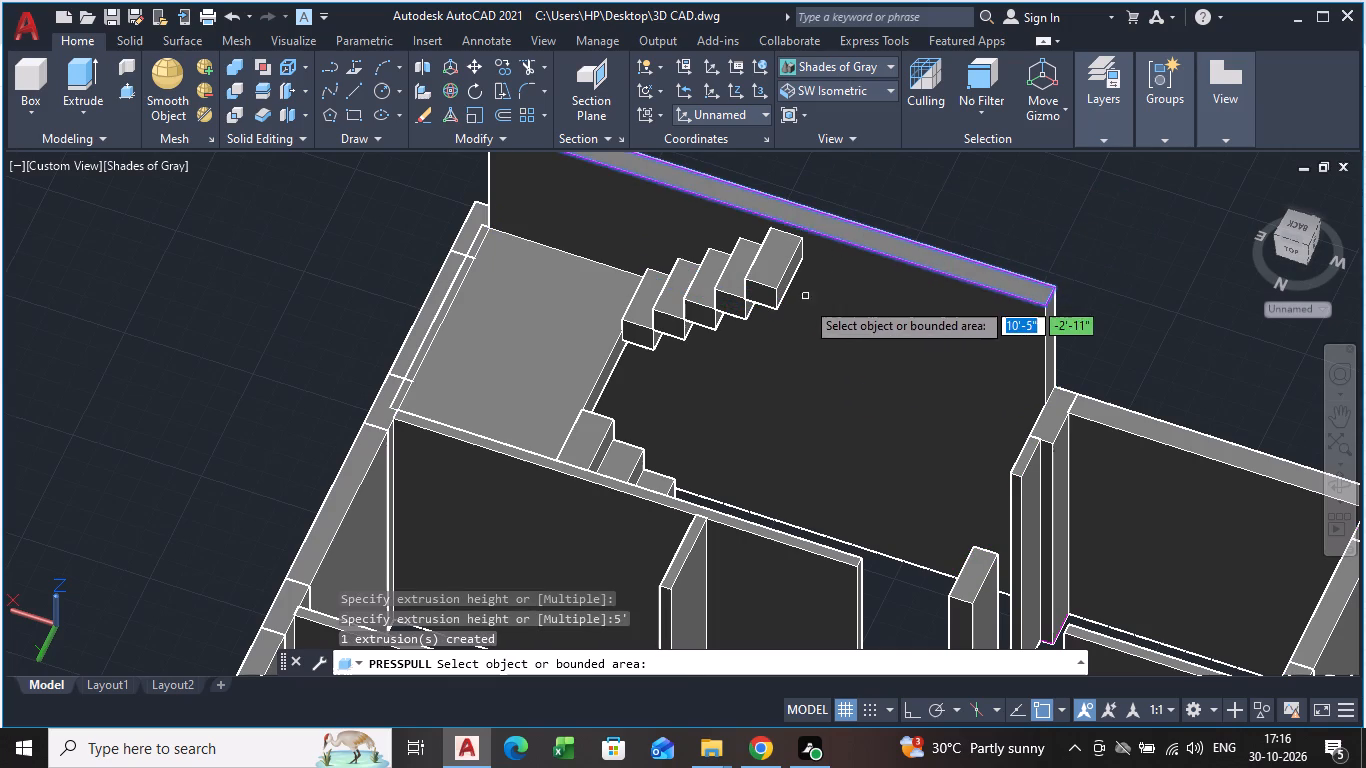
{"action": "key", "text": "space"}
Copy the second flight's highest step block twice, placing each copy at the previous block's upper outer corner.
{"action": "scroll", "coordinate": [803, 257], "scroll_direction": "up", "scroll_amount": 1}
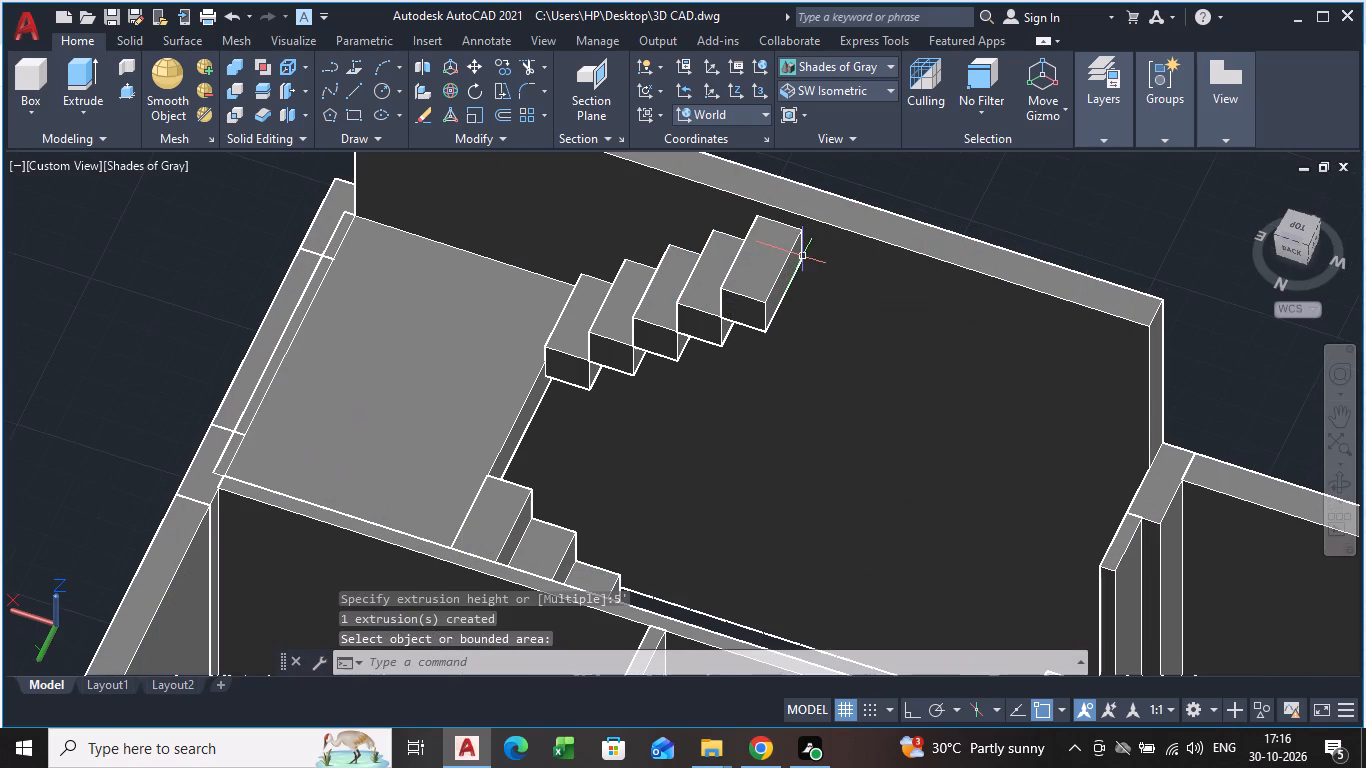
{"action": "left_click", "coordinate": [764, 286]}
{"action": "type", "text": "CO"}
{"action": "key", "text": "Return"}
{"action": "key", "text": "Return"}
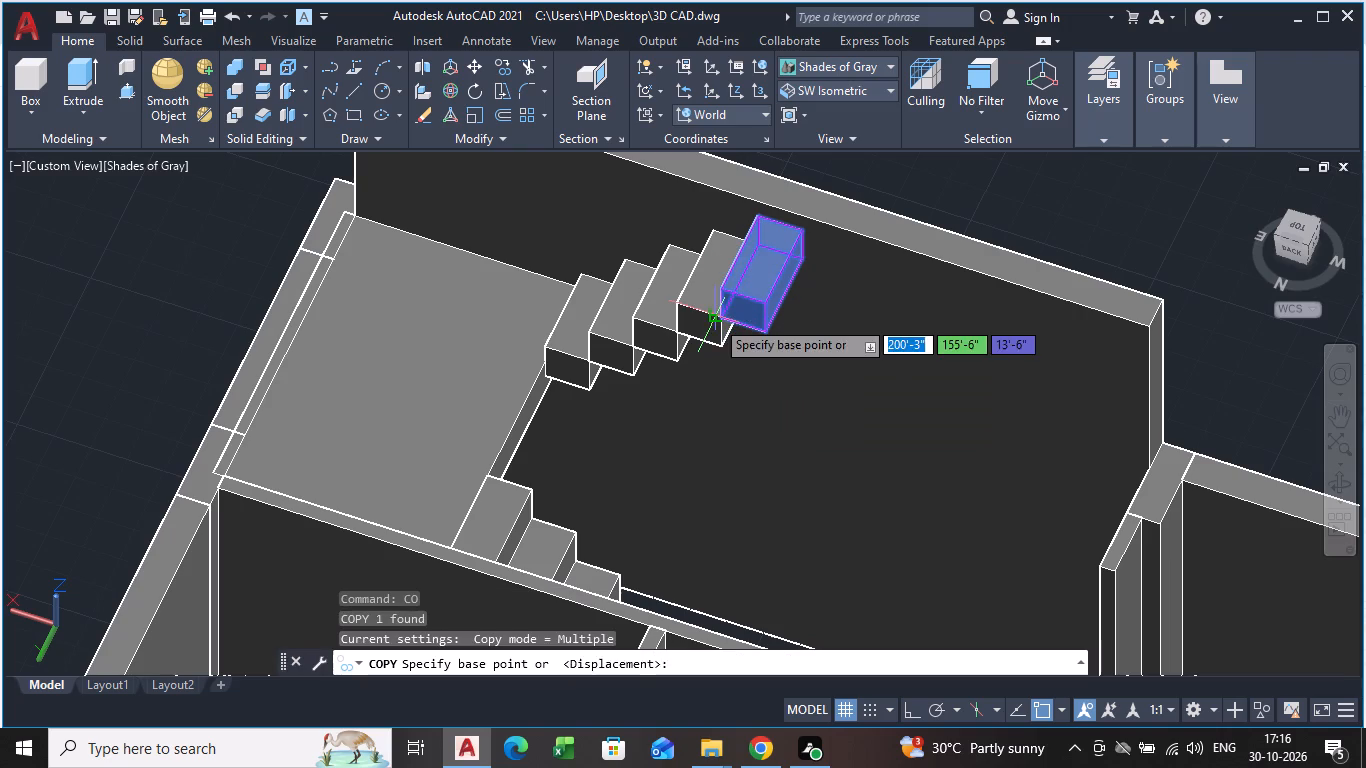
{"action": "left_click", "coordinate": [721, 317]}
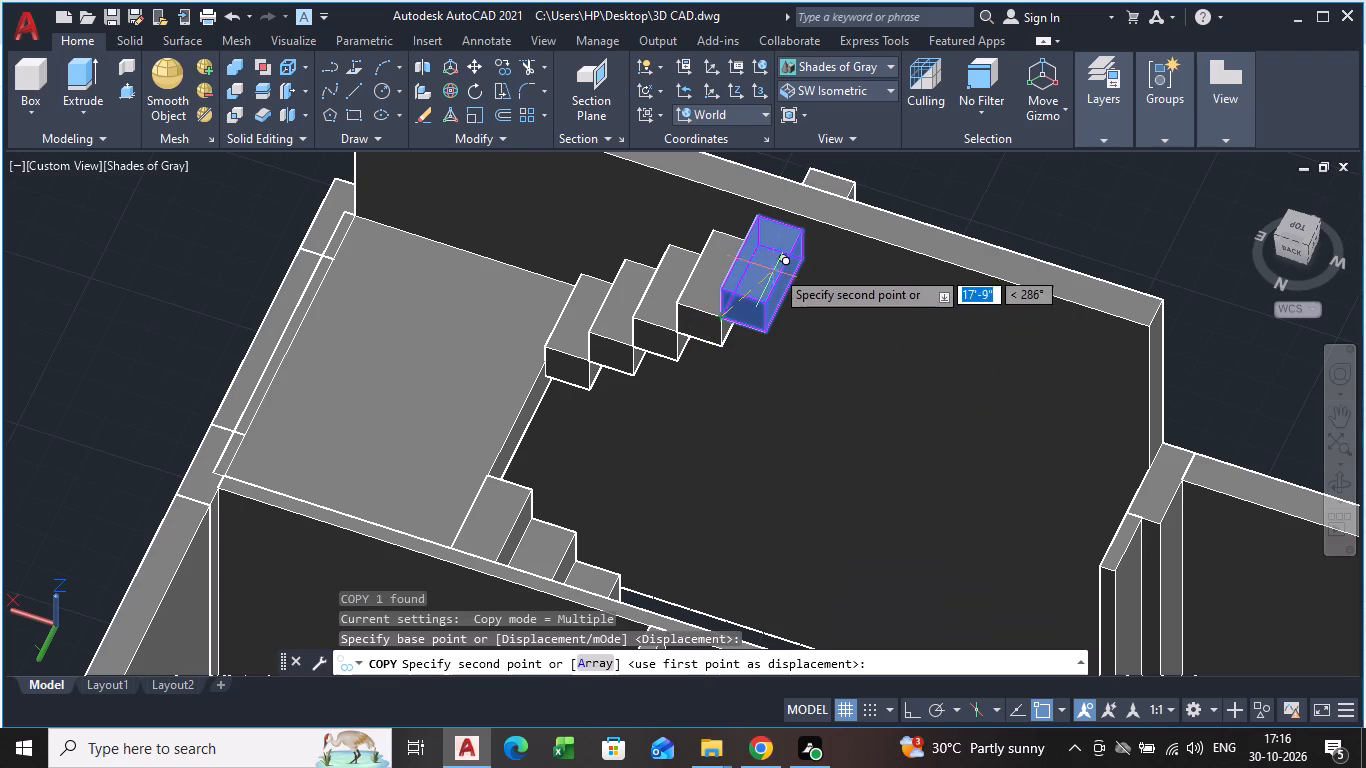
{"action": "left_click", "coordinate": [761, 298]}
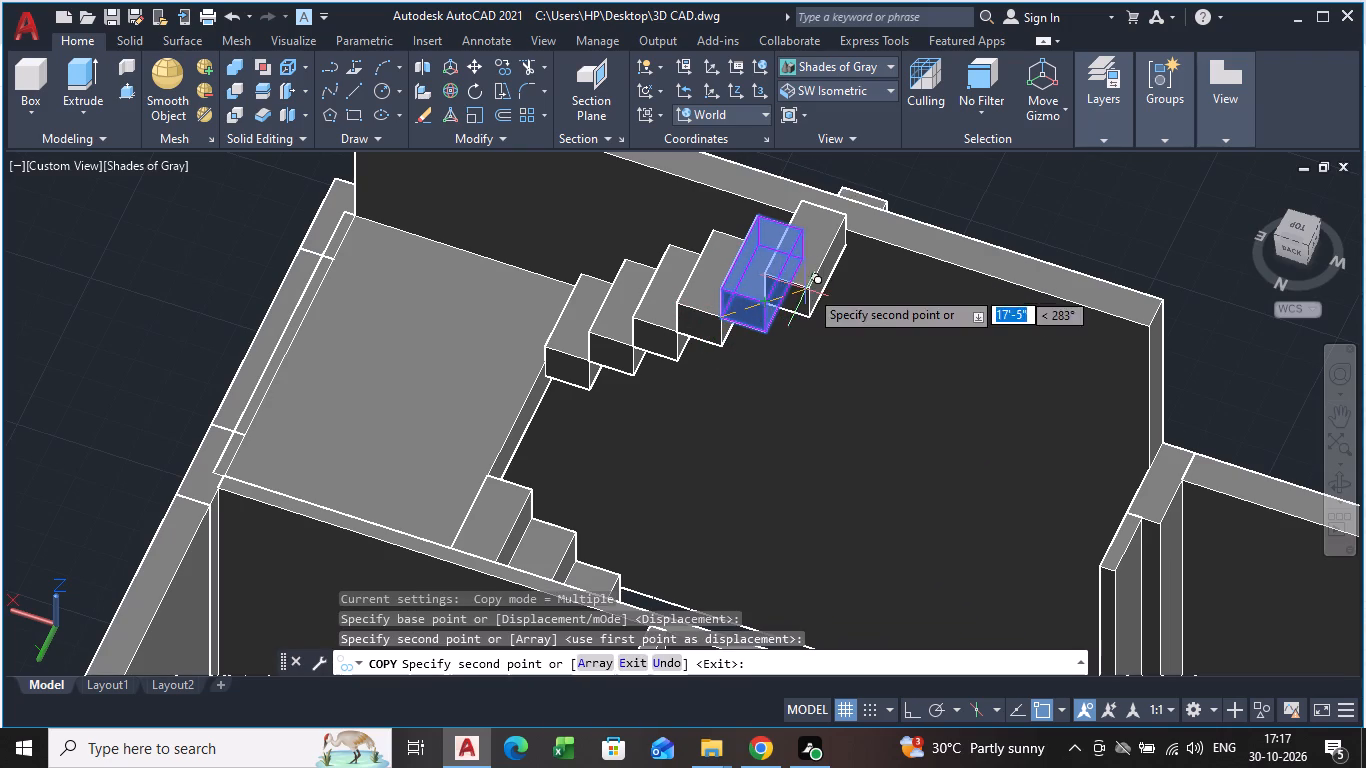
{"action": "left_click", "coordinate": [805, 287]}
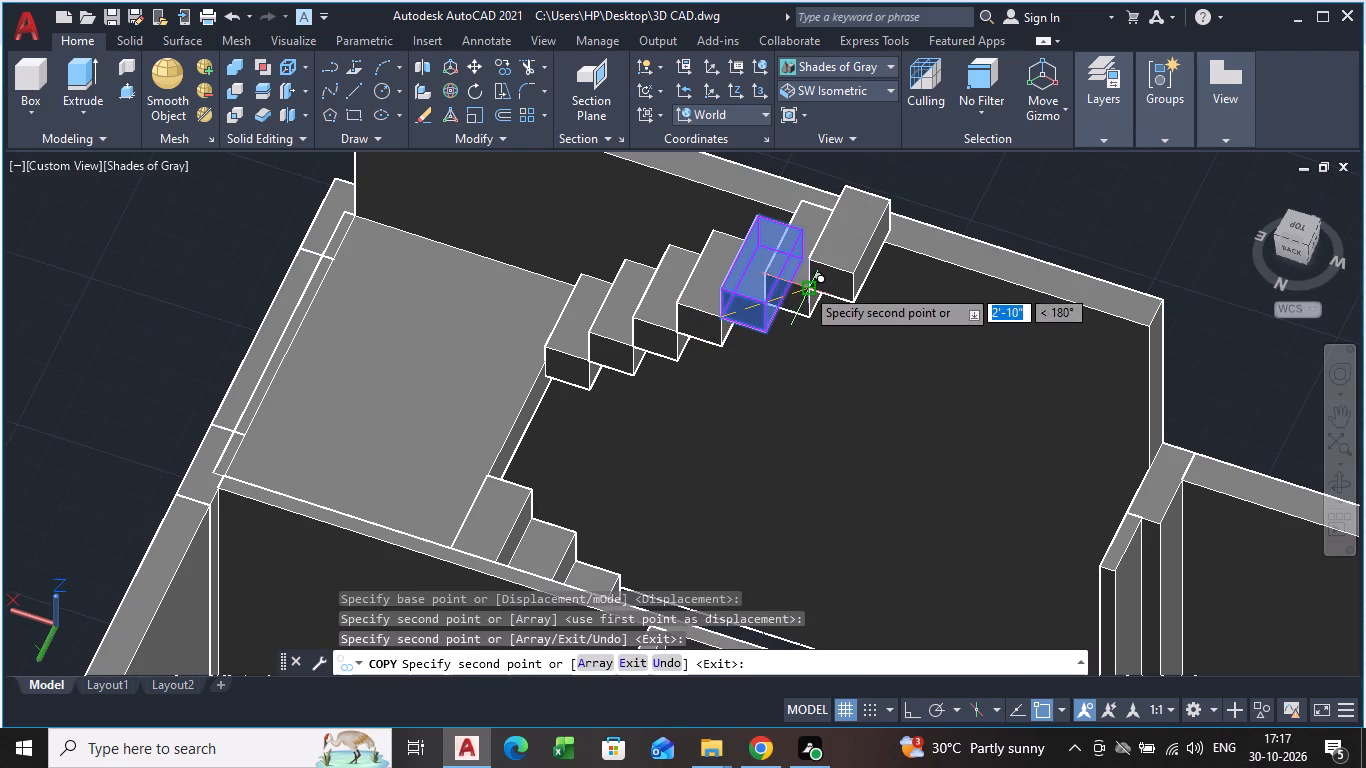
{"action": "key", "text": "Escape"}
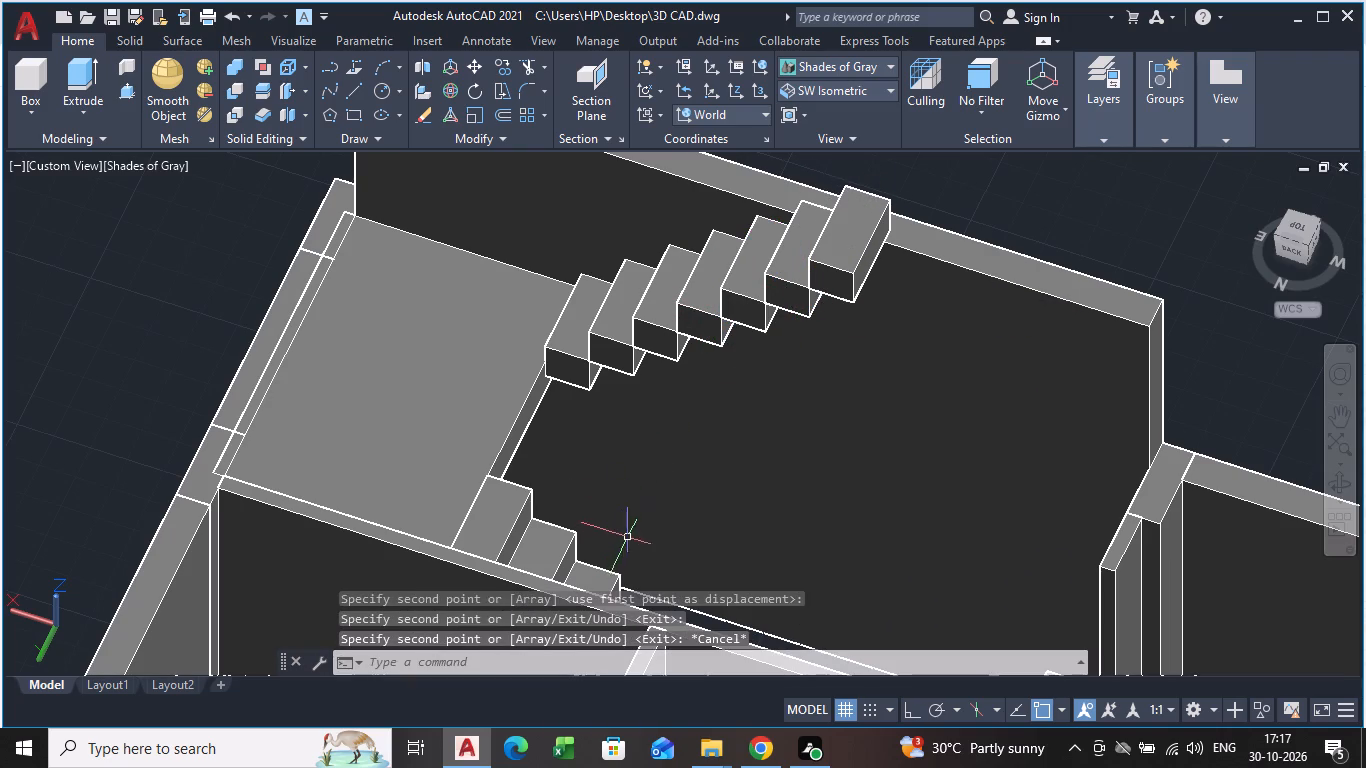
Press-pull the stairwell-side end faces of the first flight's top three steps outward by 1' each.
{"action": "middle_click_drag", "start_coordinate": [648, 525], "coordinate": [512, 424]}
{"action": "scroll", "coordinate": [648, 525], "scroll_direction": "down", "scroll_amount": 1}
{"action": "middle_click_drag", "start_coordinate": [582, 504], "coordinate": [583, 511], "text": "shift"}
{"action": "scroll", "coordinate": [583, 506], "scroll_direction": "down", "scroll_amount": 1, "text": "shift"}
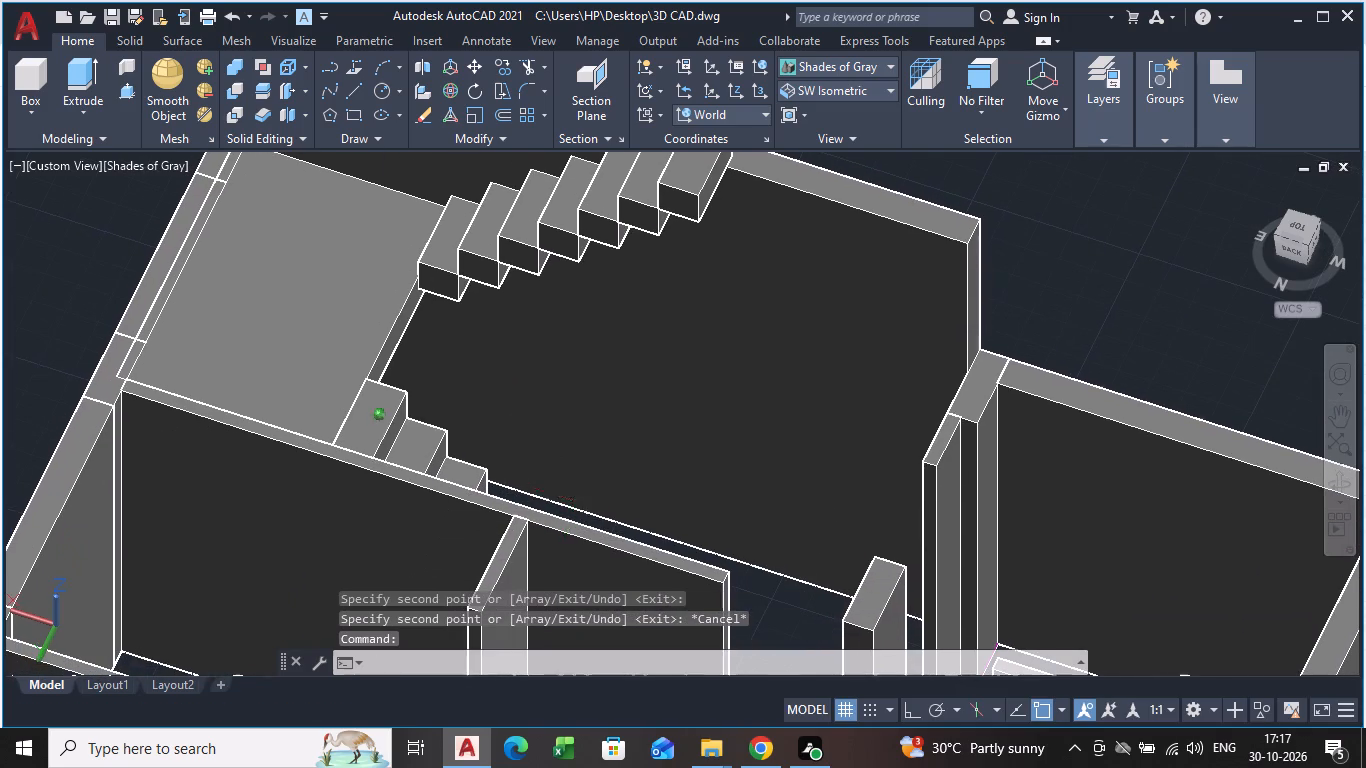
{"action": "middle_click_drag", "start_coordinate": [583, 511], "coordinate": [407, 467], "text": "shift"}
{"action": "scroll", "coordinate": [373, 414], "scroll_direction": "up", "scroll_amount": 3}
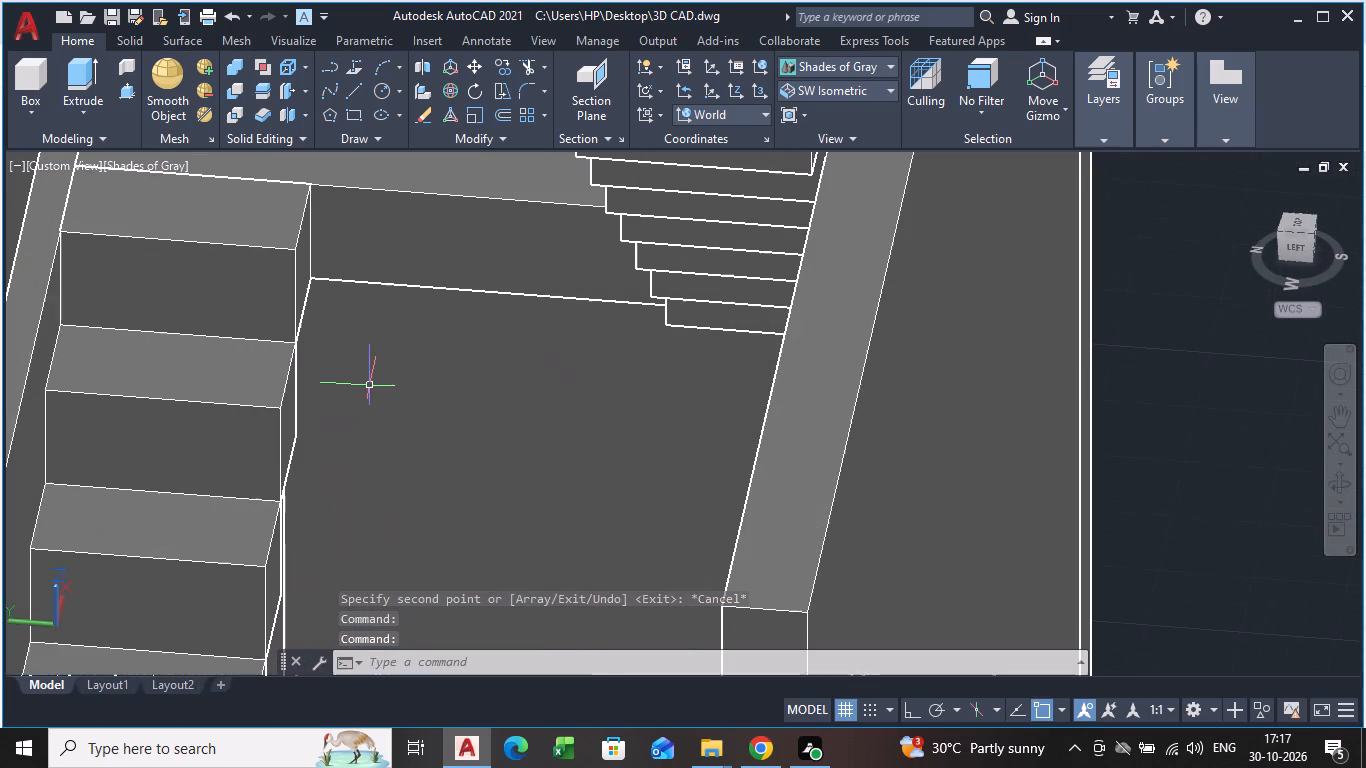
{"action": "left_click", "coordinate": [127, 88]}
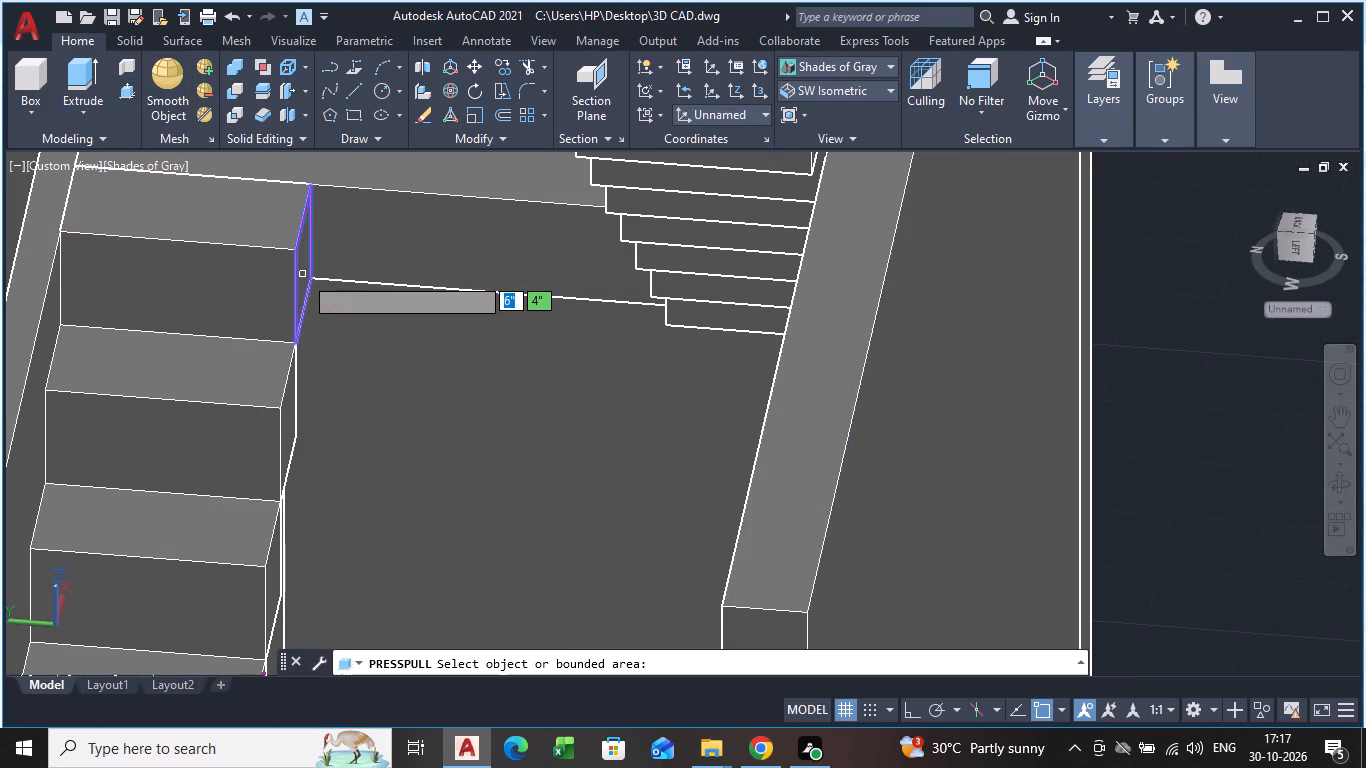
{"action": "left_click", "coordinate": [303, 275]}
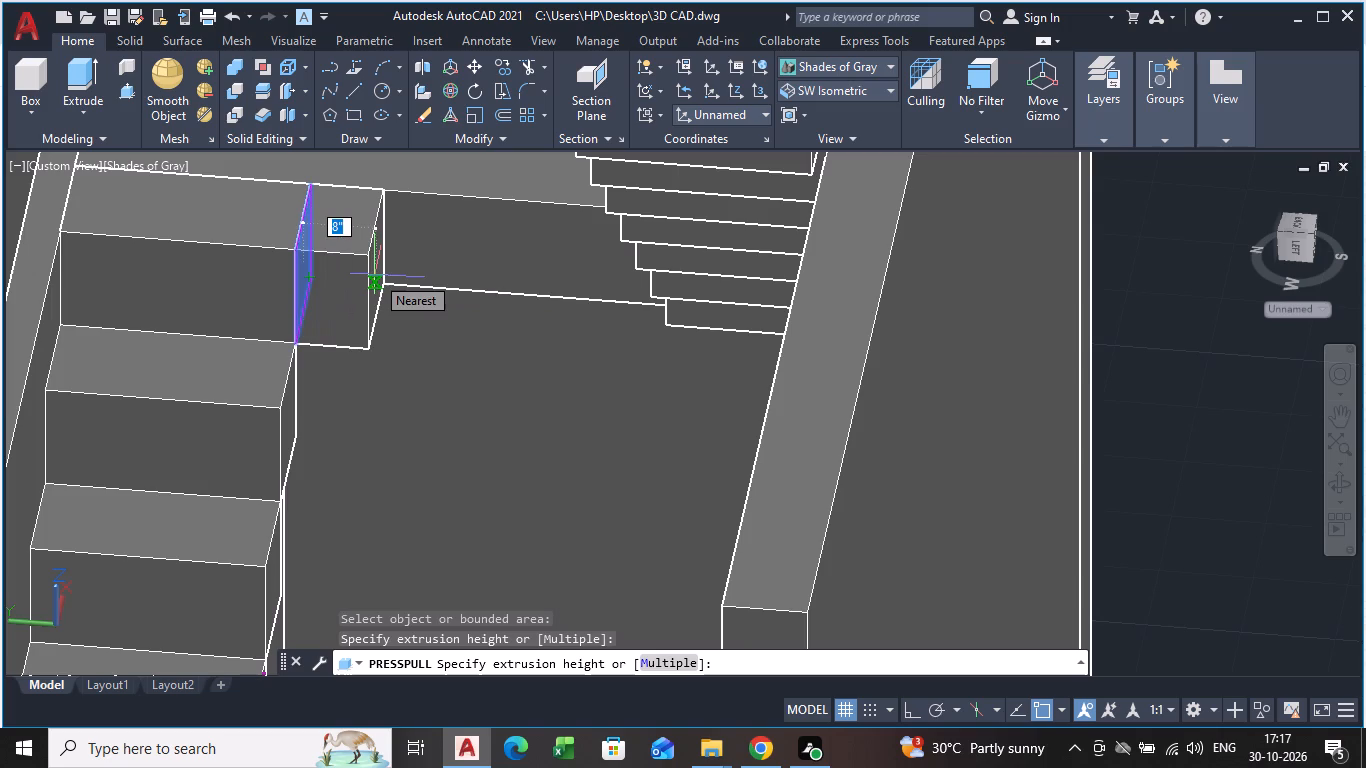
{"action": "key", "text": "1"}
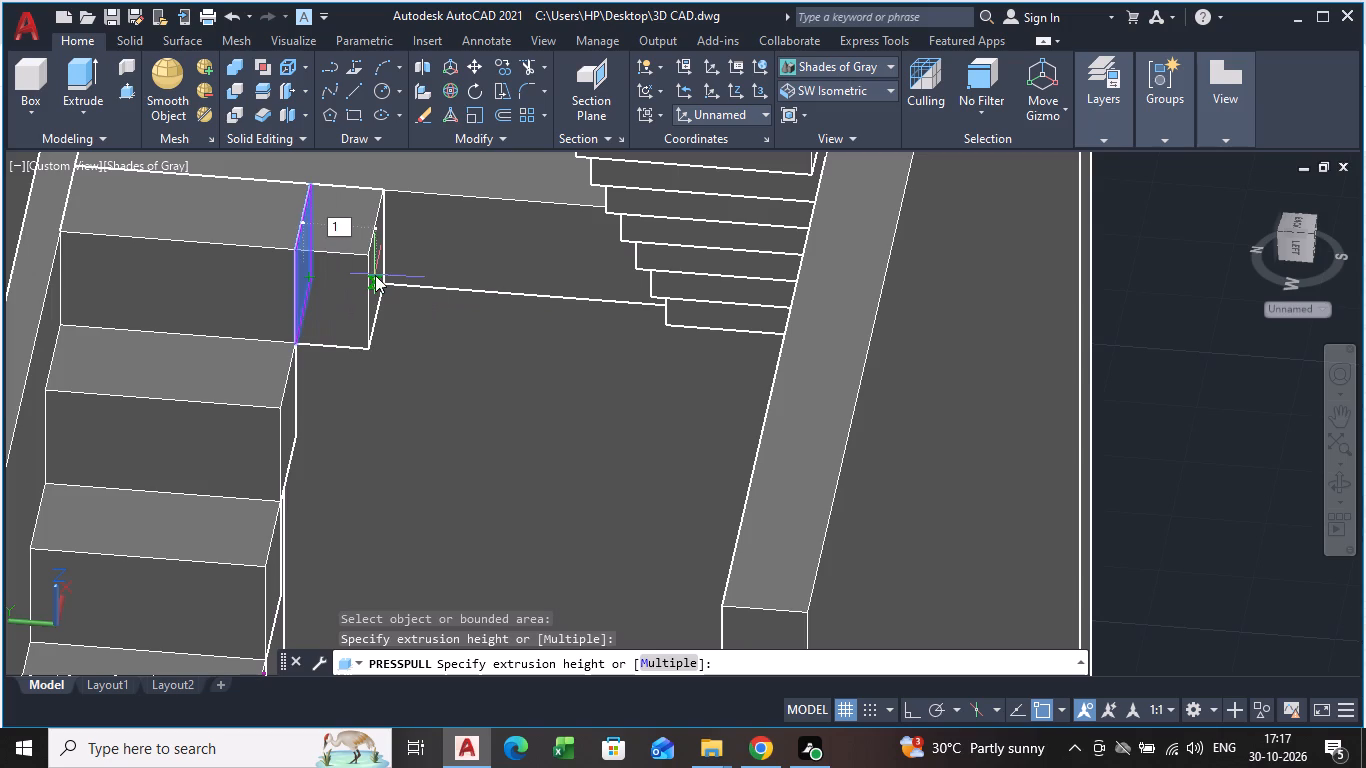
{"action": "key", "text": "apostrophe"}
{"action": "key", "text": "Return"}
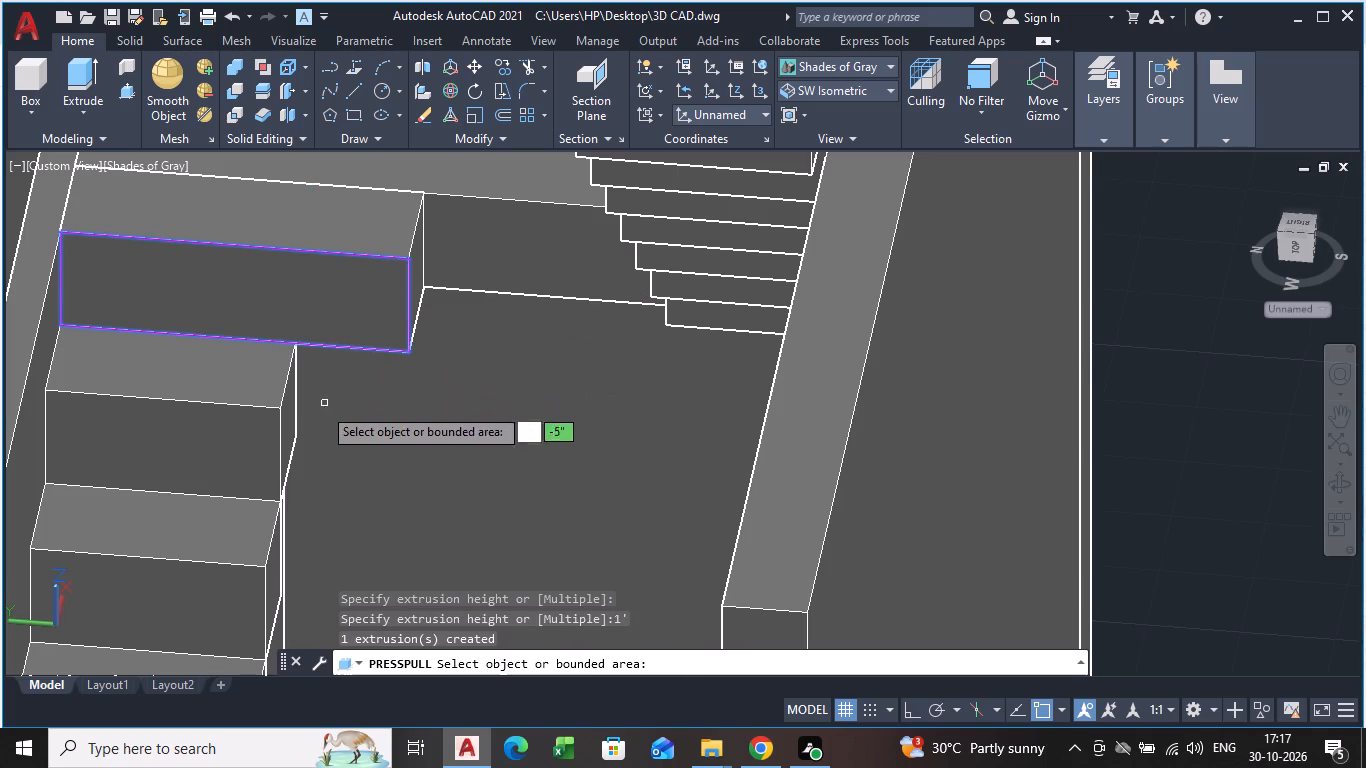
{"action": "double_click", "coordinate": [290, 420]}
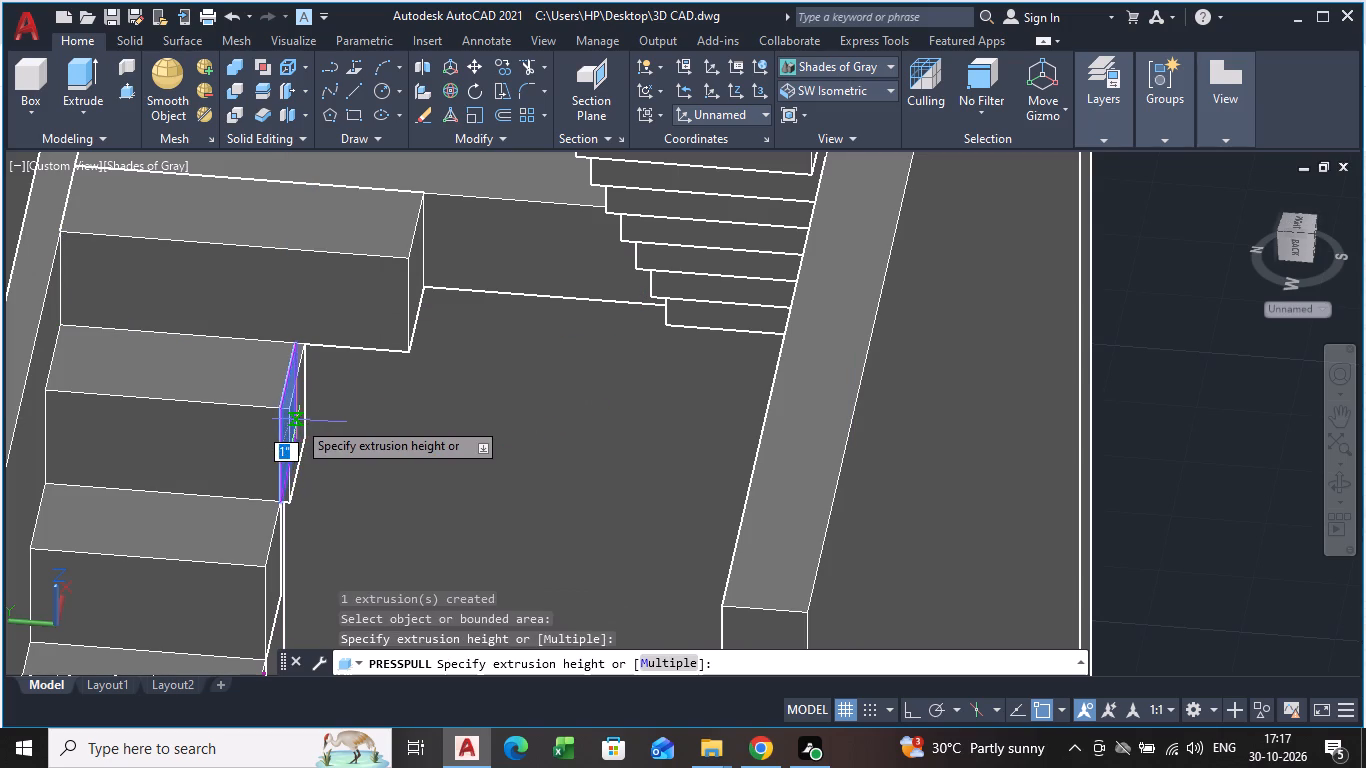
{"action": "type", "text": "1'"}
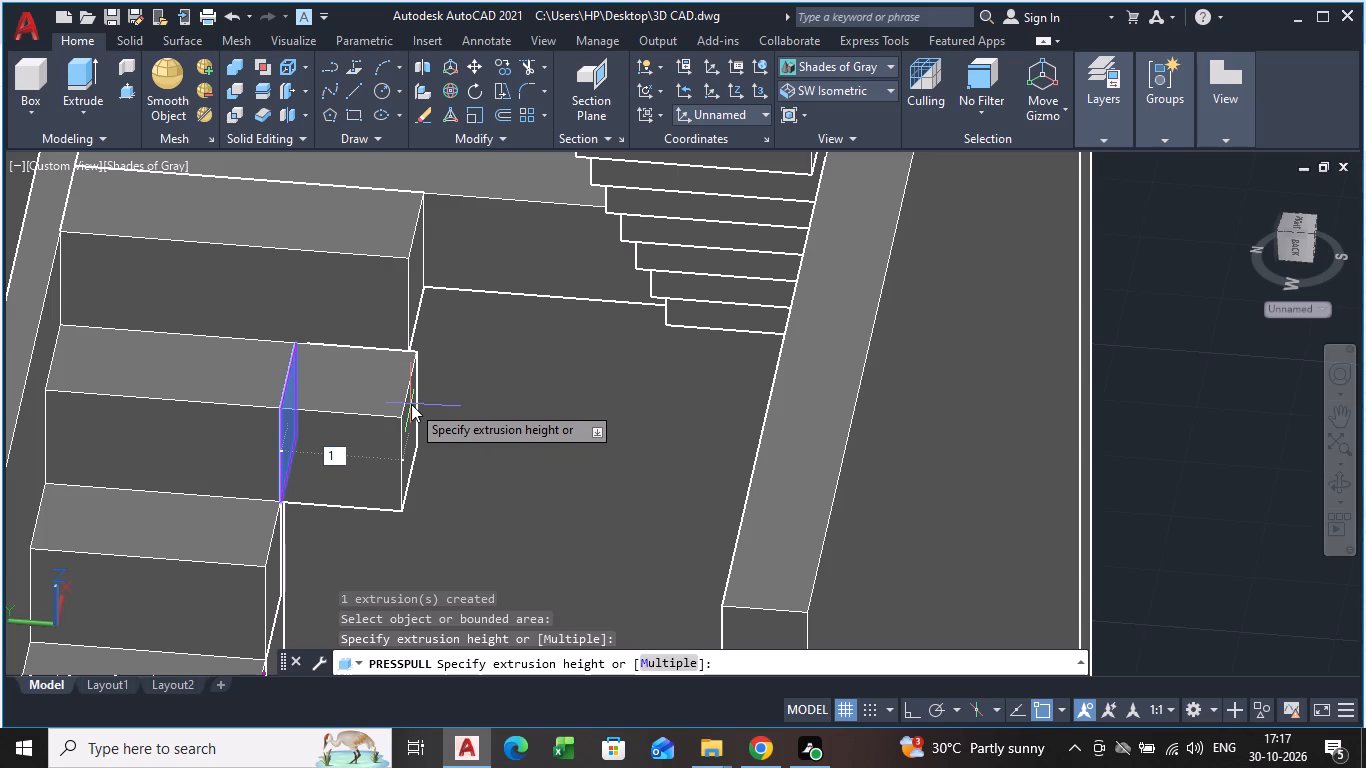
{"action": "key", "text": "Return"}
{"action": "left_click", "coordinate": [273, 590]}
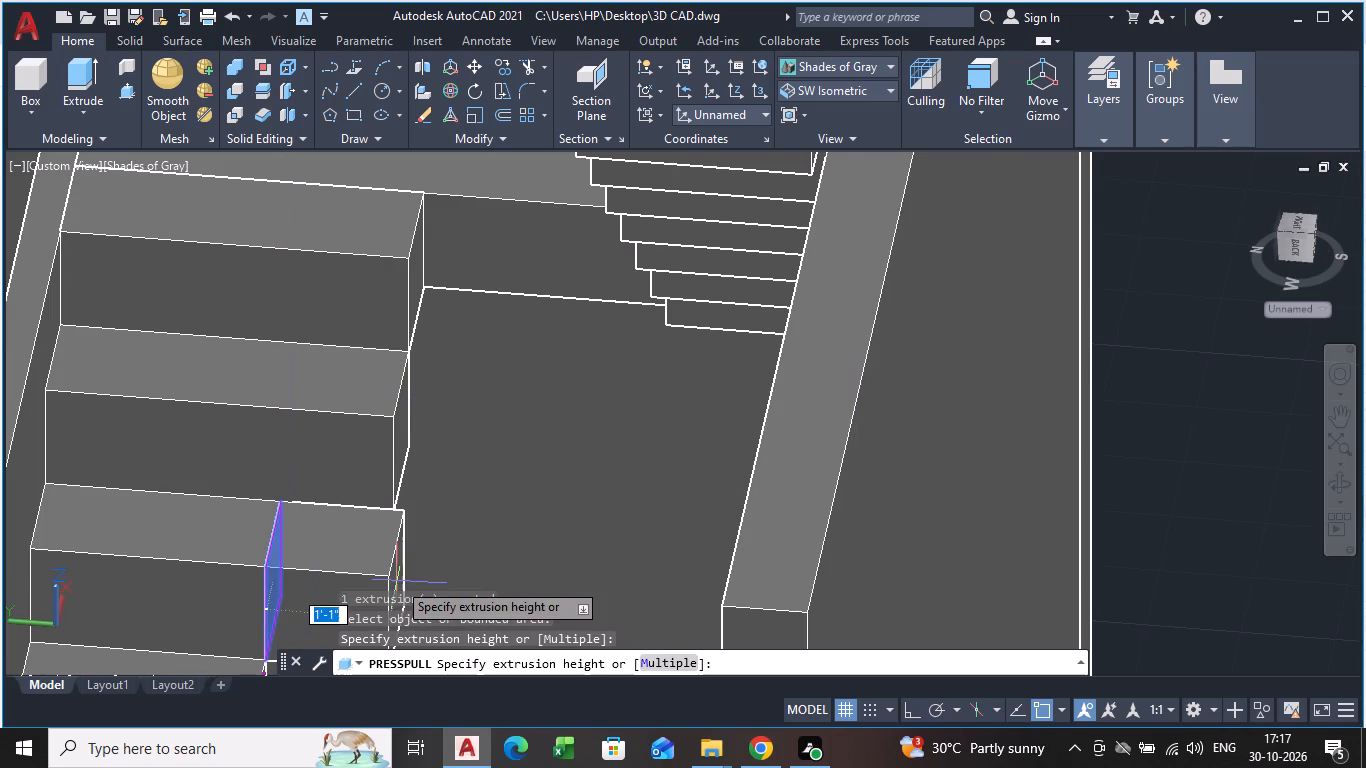
{"action": "type", "text": "1'"}
{"action": "key", "text": "Return"}
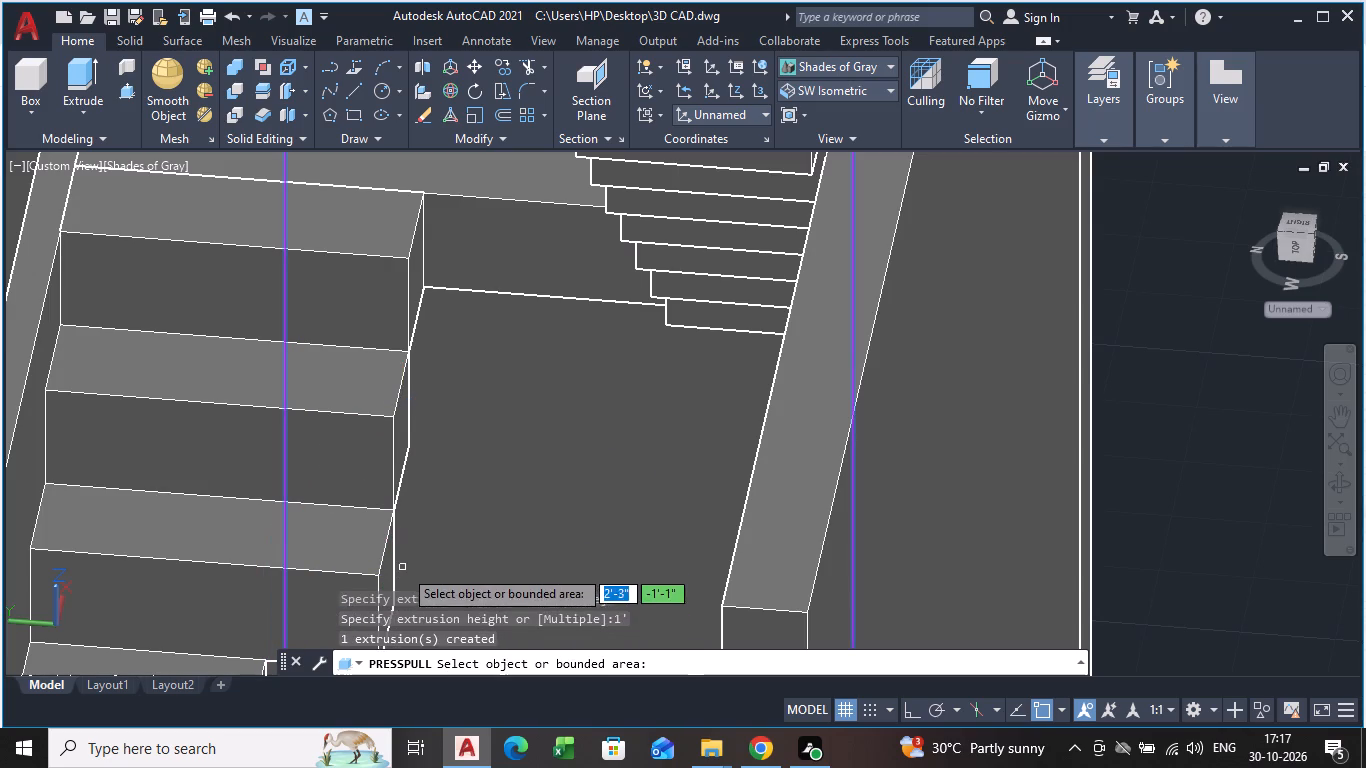
Press-pull the end faces of the first flight's next three lower steps out flush with the widened steps above.
{"action": "scroll", "coordinate": [401, 551], "scroll_direction": "down", "scroll_amount": 2}
{"action": "middle_click_drag", "start_coordinate": [401, 551], "coordinate": [405, 507], "text": "shift"}
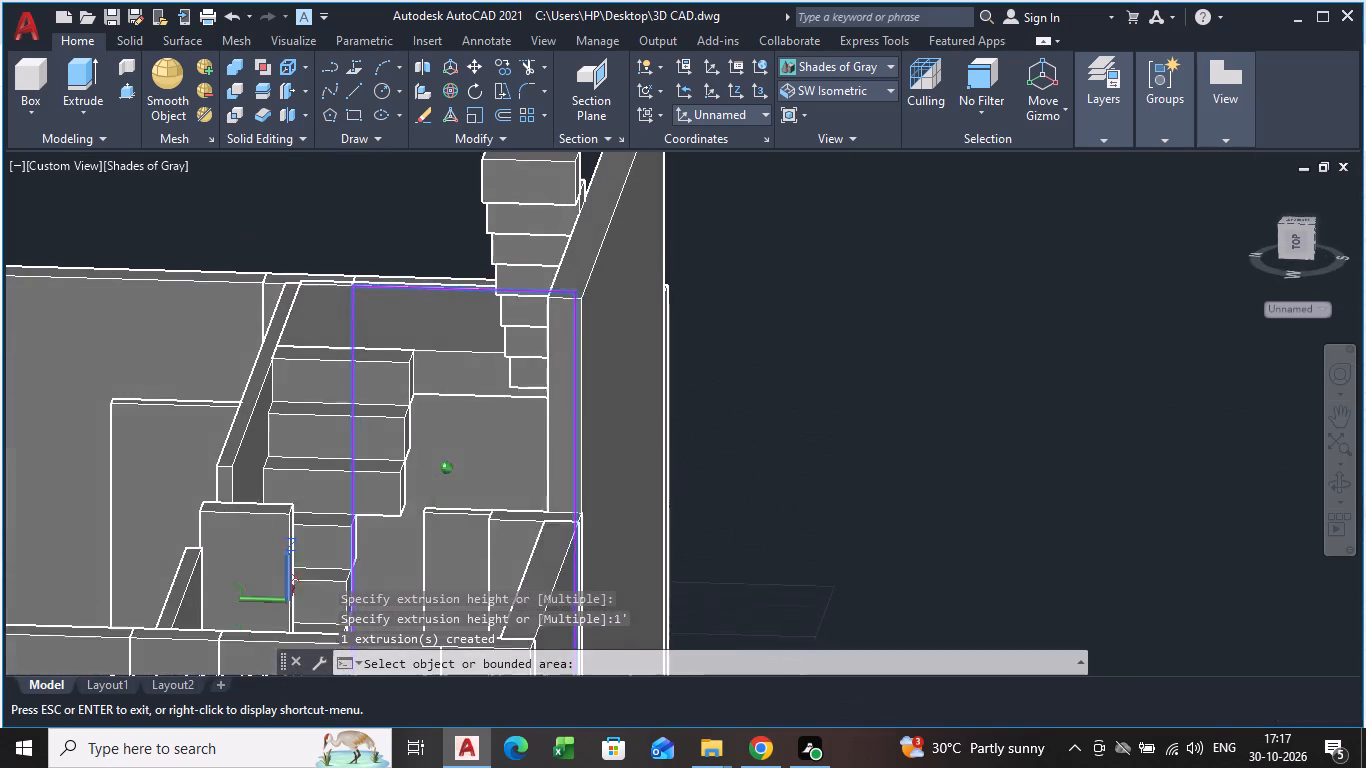
{"action": "middle_click_drag", "start_coordinate": [405, 507], "coordinate": [405, 511], "text": "shift"}
{"action": "scroll", "coordinate": [364, 539], "scroll_direction": "down", "scroll_amount": 1}
{"action": "middle_click_drag", "start_coordinate": [359, 539], "coordinate": [313, 540], "text": "shift"}
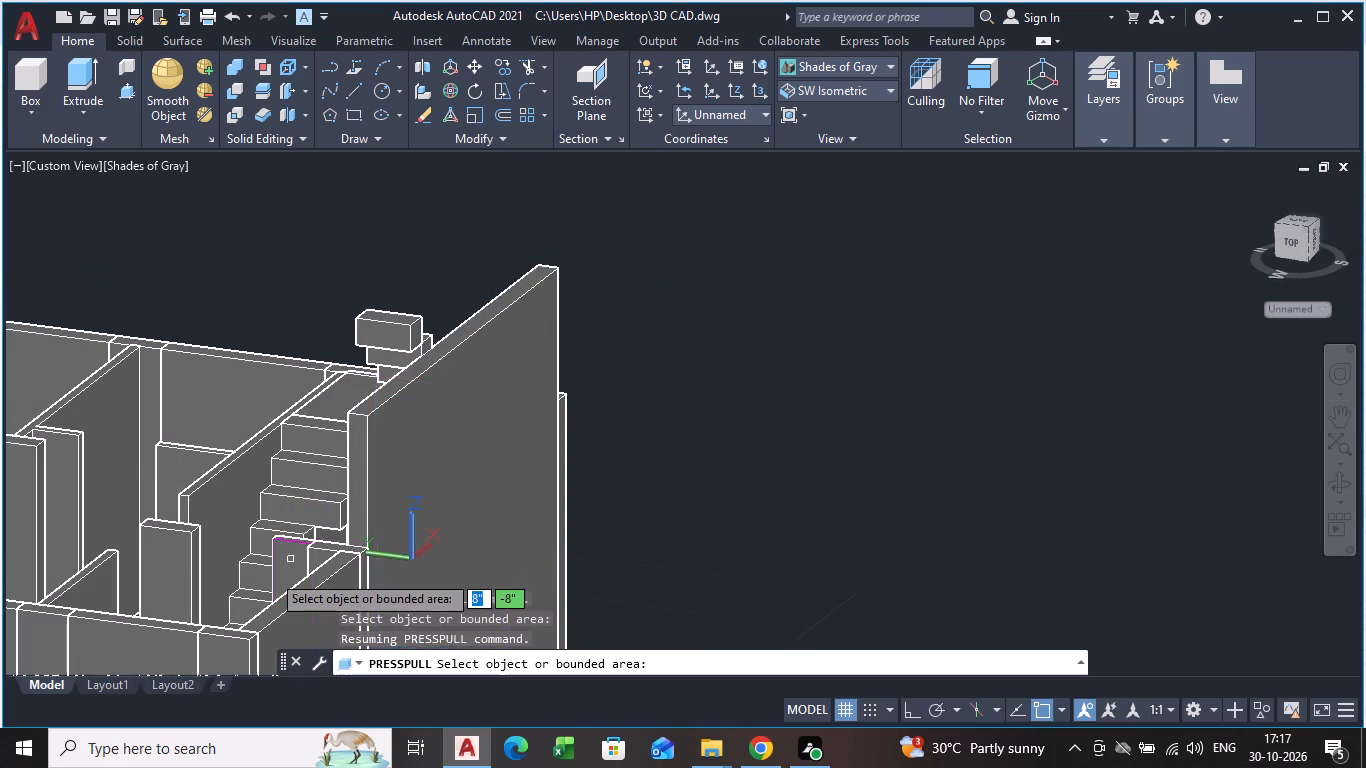
{"action": "scroll", "coordinate": [262, 579], "scroll_direction": "up", "scroll_amount": 3}
{"action": "middle_click_drag", "start_coordinate": [266, 592], "coordinate": [313, 314]}
{"action": "middle_click_drag", "start_coordinate": [285, 402], "coordinate": [285, 412]}
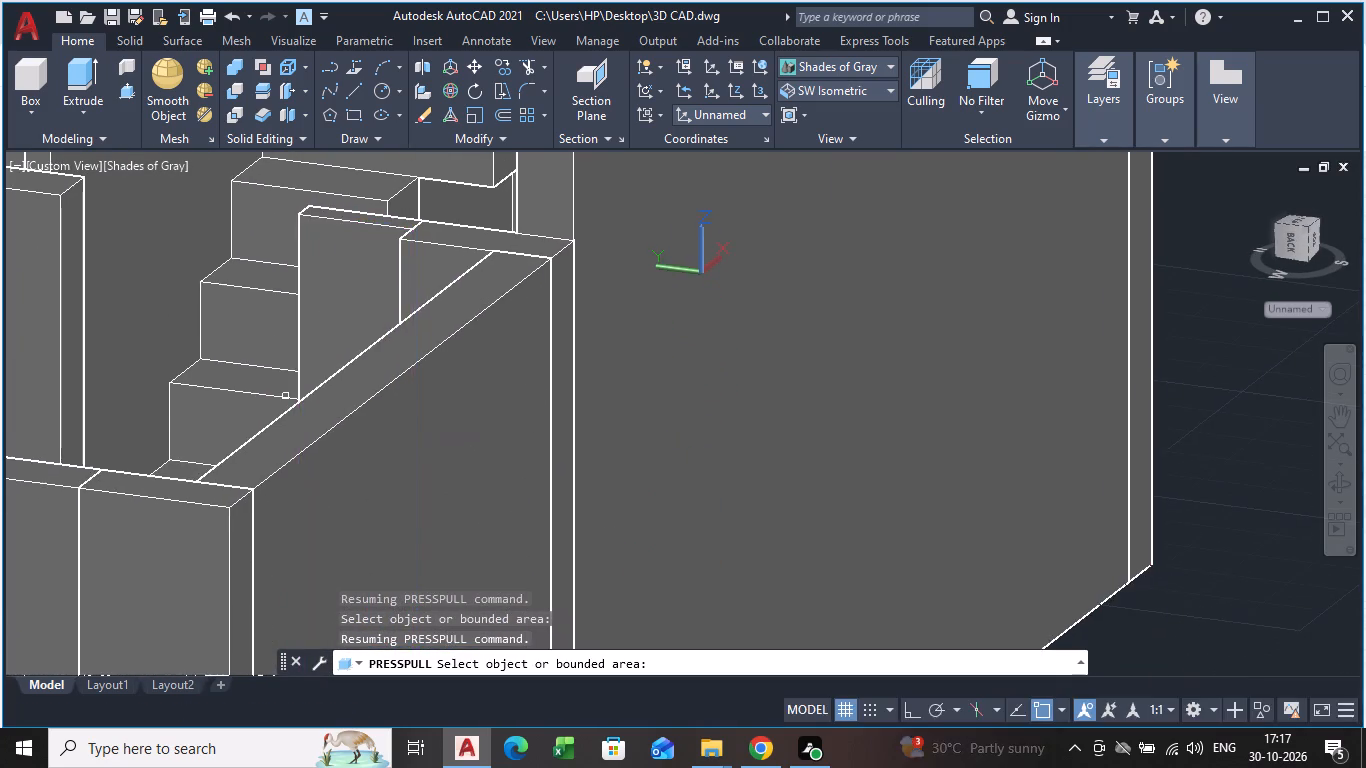
{"action": "middle_click_drag", "start_coordinate": [285, 412], "coordinate": [315, 438]}
{"action": "middle_click_drag", "start_coordinate": [286, 387], "coordinate": [329, 376]}
{"action": "scroll", "coordinate": [286, 399], "scroll_direction": "down", "scroll_amount": 1}
{"action": "middle_click_drag", "start_coordinate": [331, 358], "coordinate": [408, 403]}
{"action": "middle_click_drag", "start_coordinate": [400, 449], "coordinate": [430, 465], "text": "shift"}
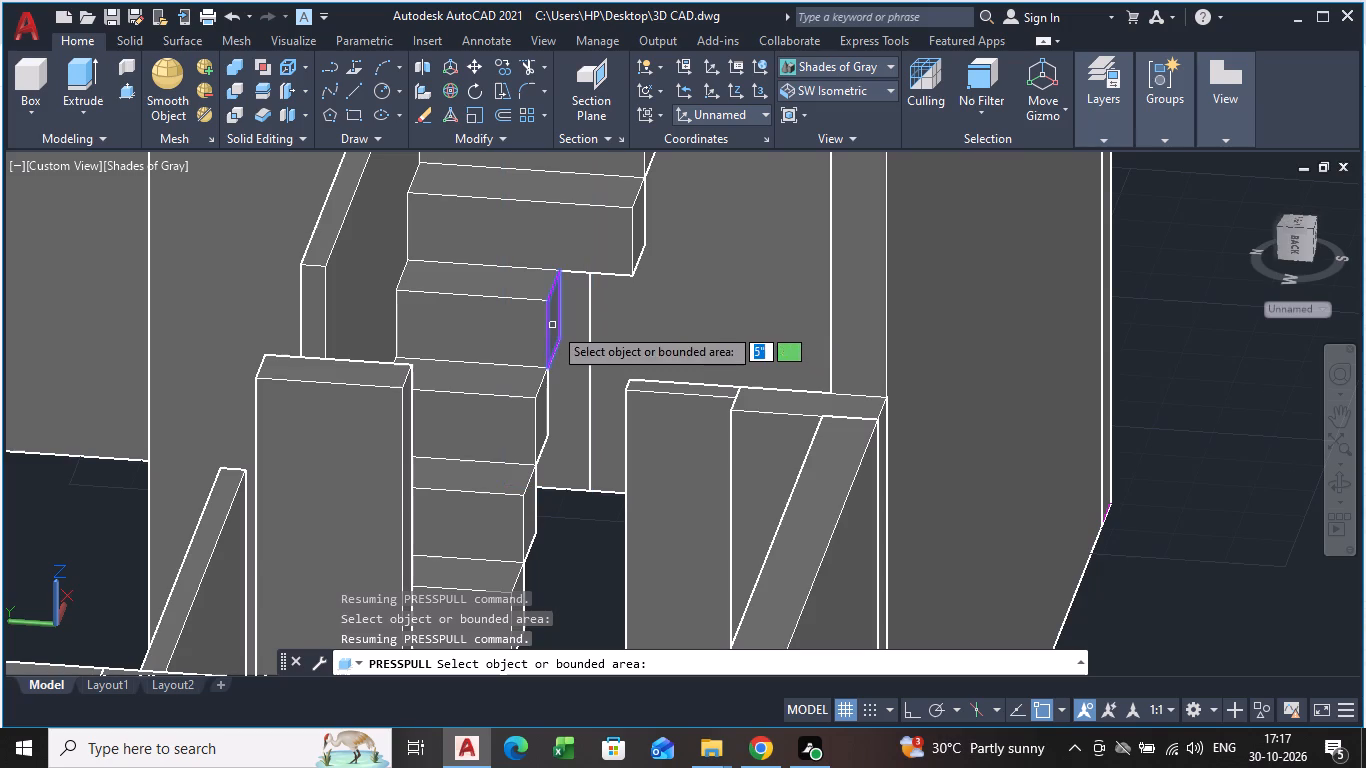
{"action": "left_click", "coordinate": [553, 326]}
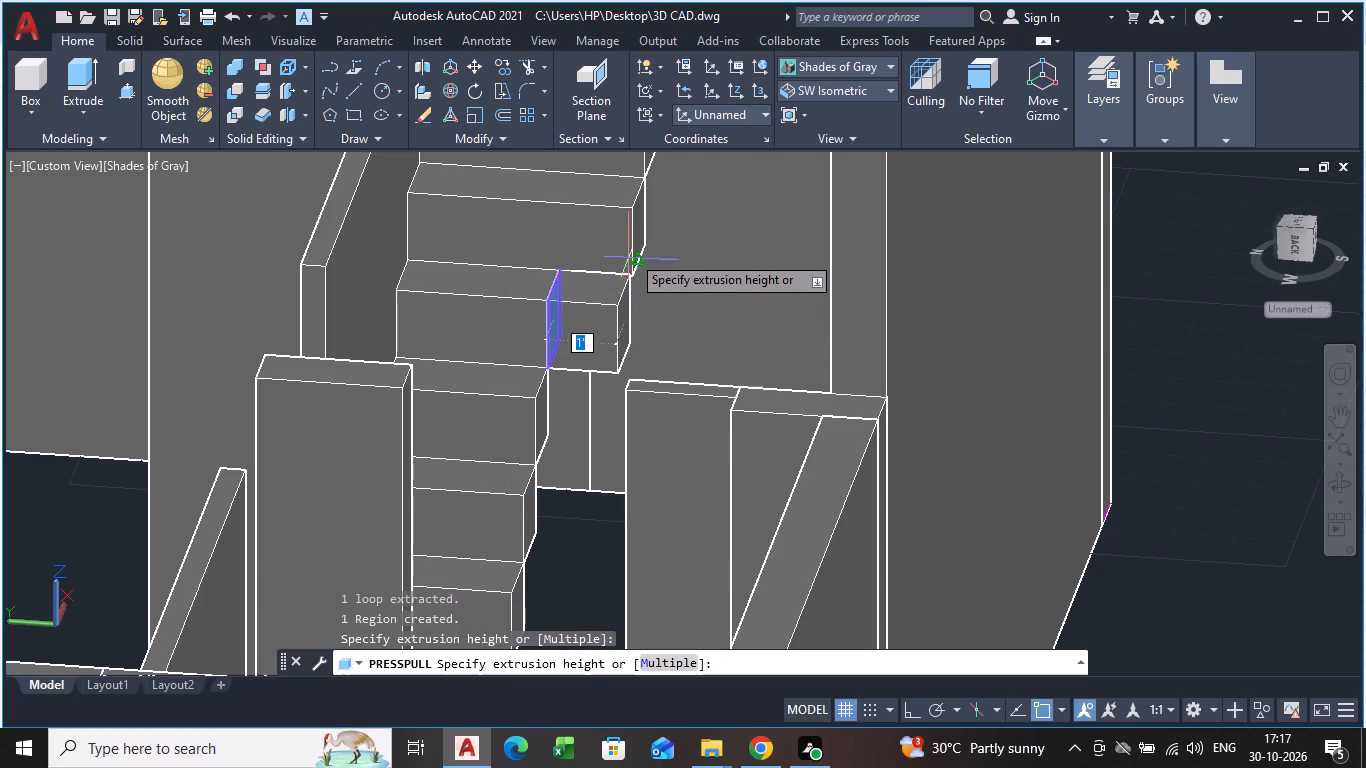
{"action": "left_click", "coordinate": [632, 252]}
{"action": "left_click", "coordinate": [547, 424]}
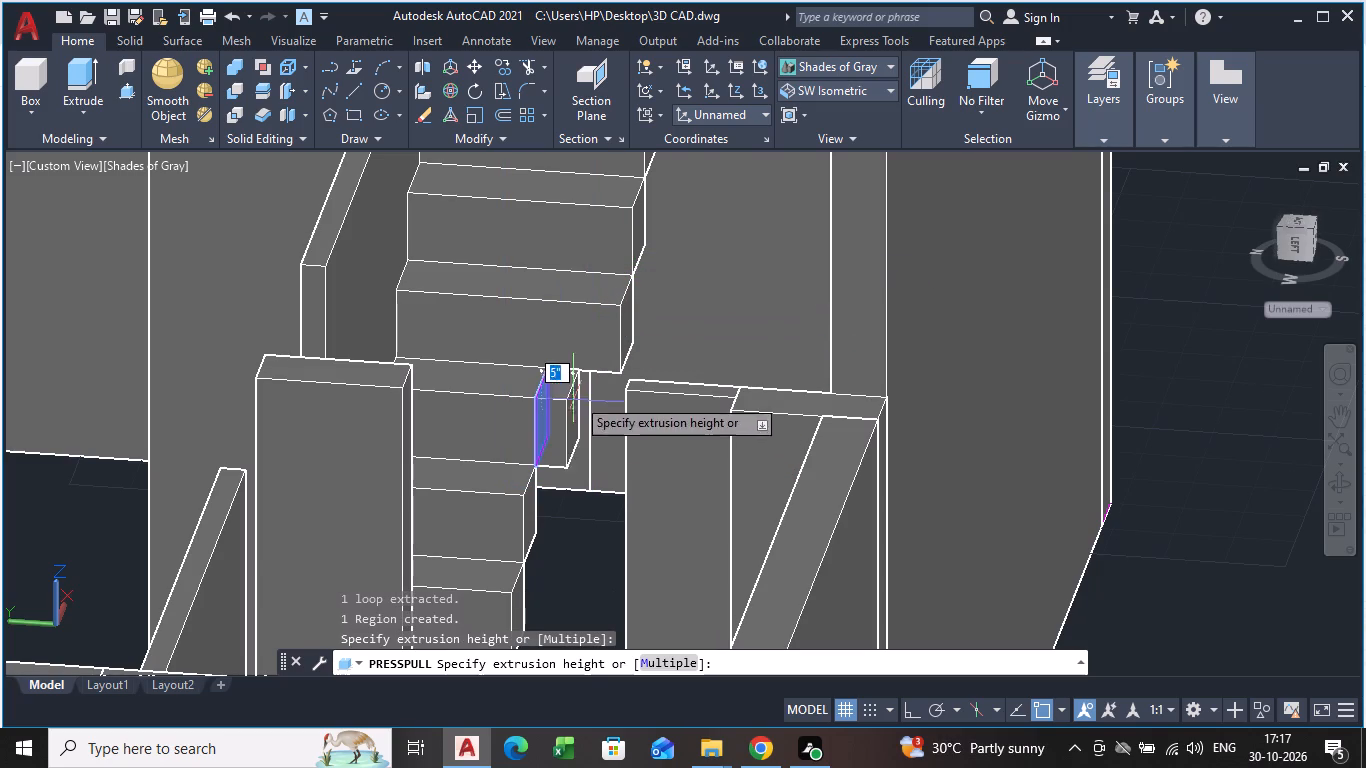
{"action": "left_click", "coordinate": [618, 334]}
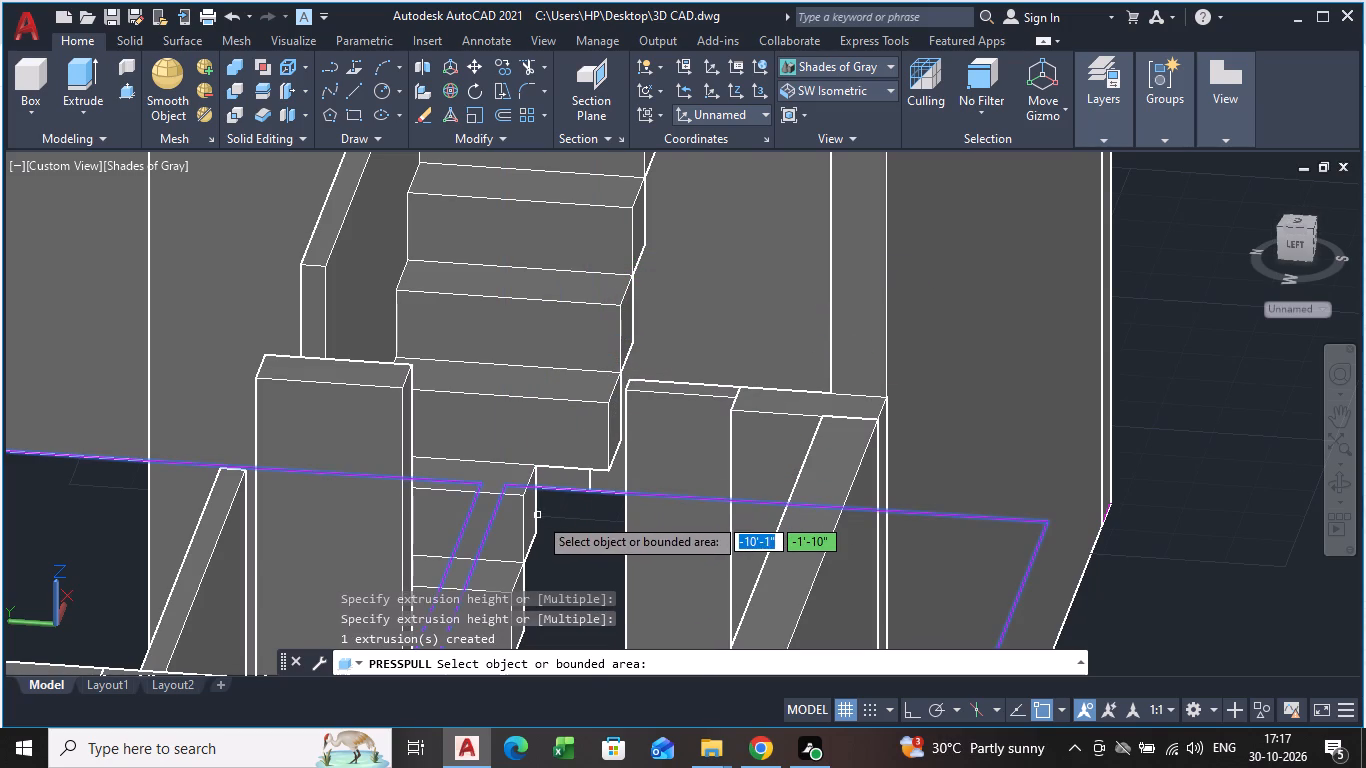
{"action": "left_click", "coordinate": [530, 517]}
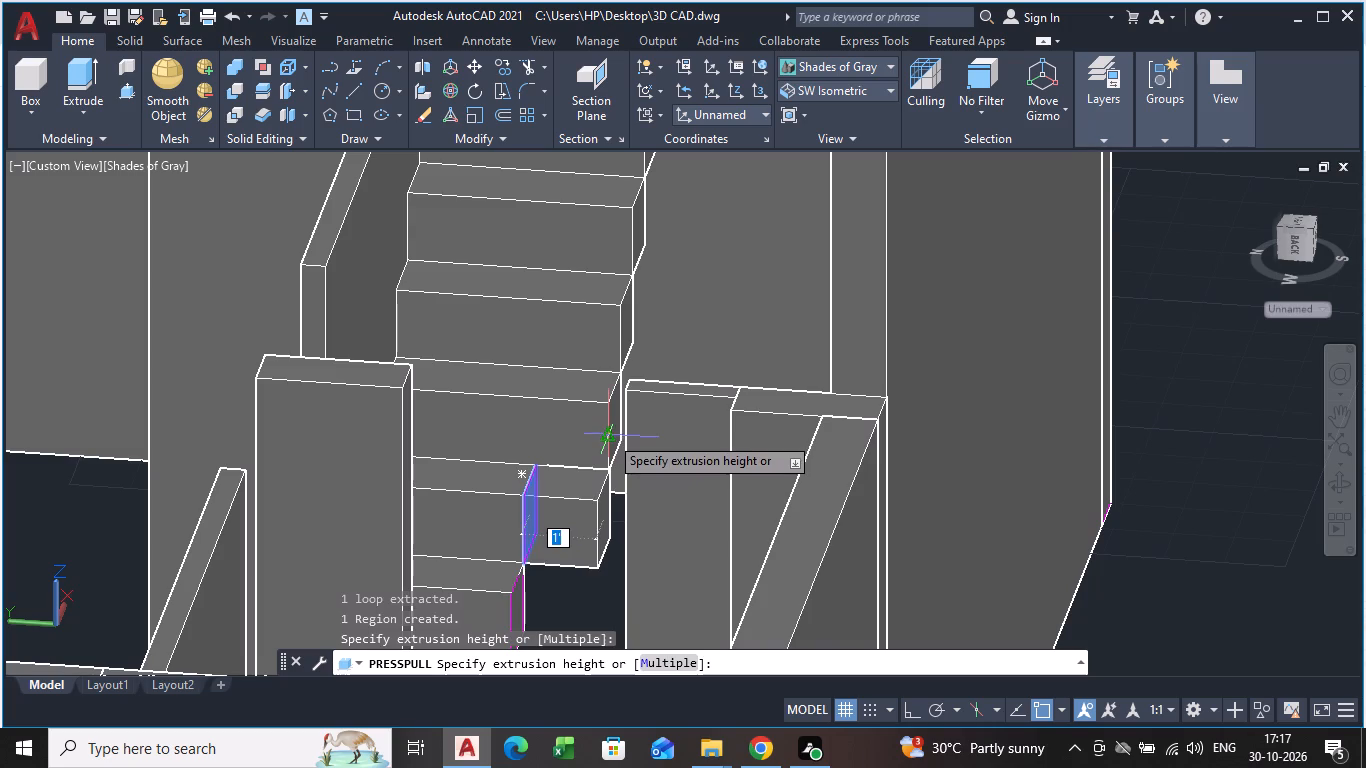
{"action": "left_click", "coordinate": [609, 434]}
Press-pull the end faces of three more steps further down the first flight, flush with the widened steps above.
{"action": "scroll", "coordinate": [528, 574], "scroll_direction": "down", "scroll_amount": 1}
{"action": "middle_click_drag", "start_coordinate": [528, 574], "coordinate": [510, 506], "text": "shift"}
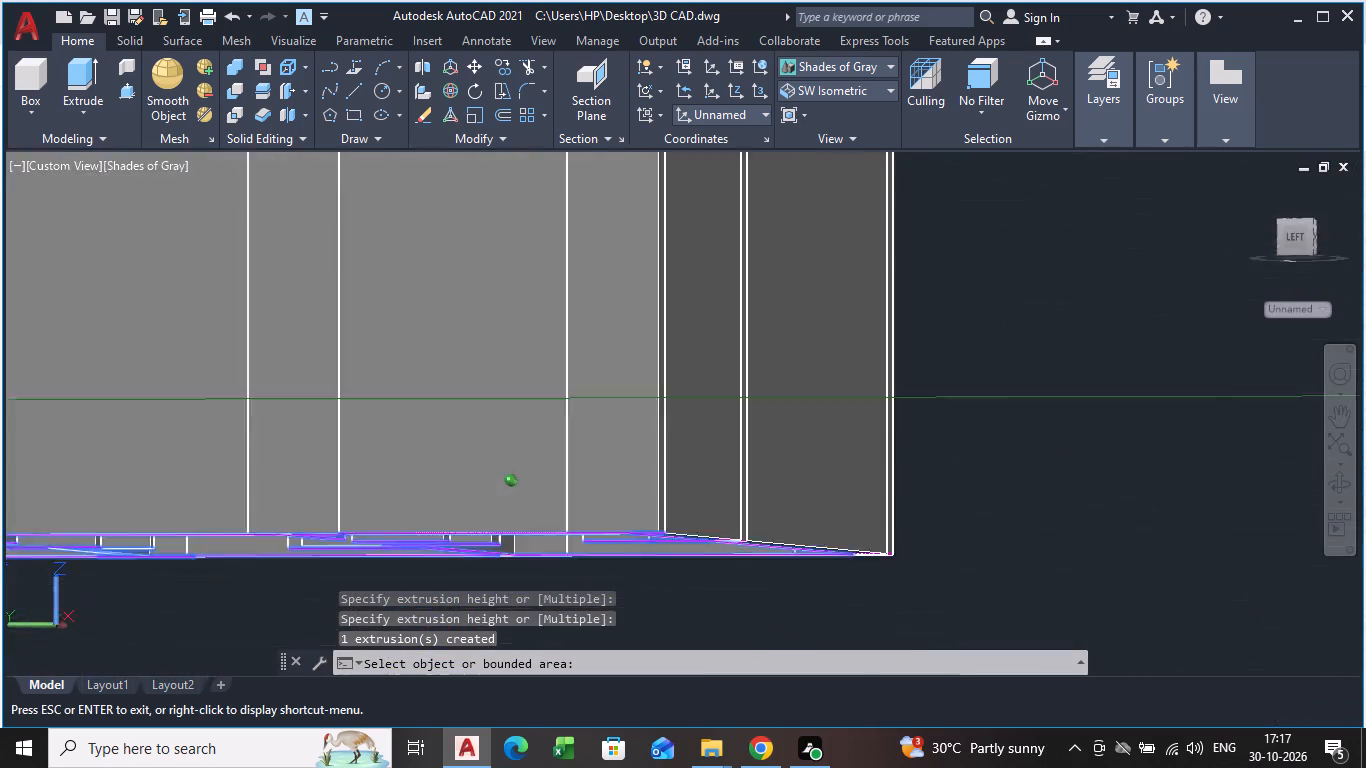
{"action": "middle_click_drag", "start_coordinate": [510, 506], "coordinate": [496, 535], "text": "shift"}
{"action": "scroll", "coordinate": [298, 566], "scroll_direction": "up", "scroll_amount": 3}
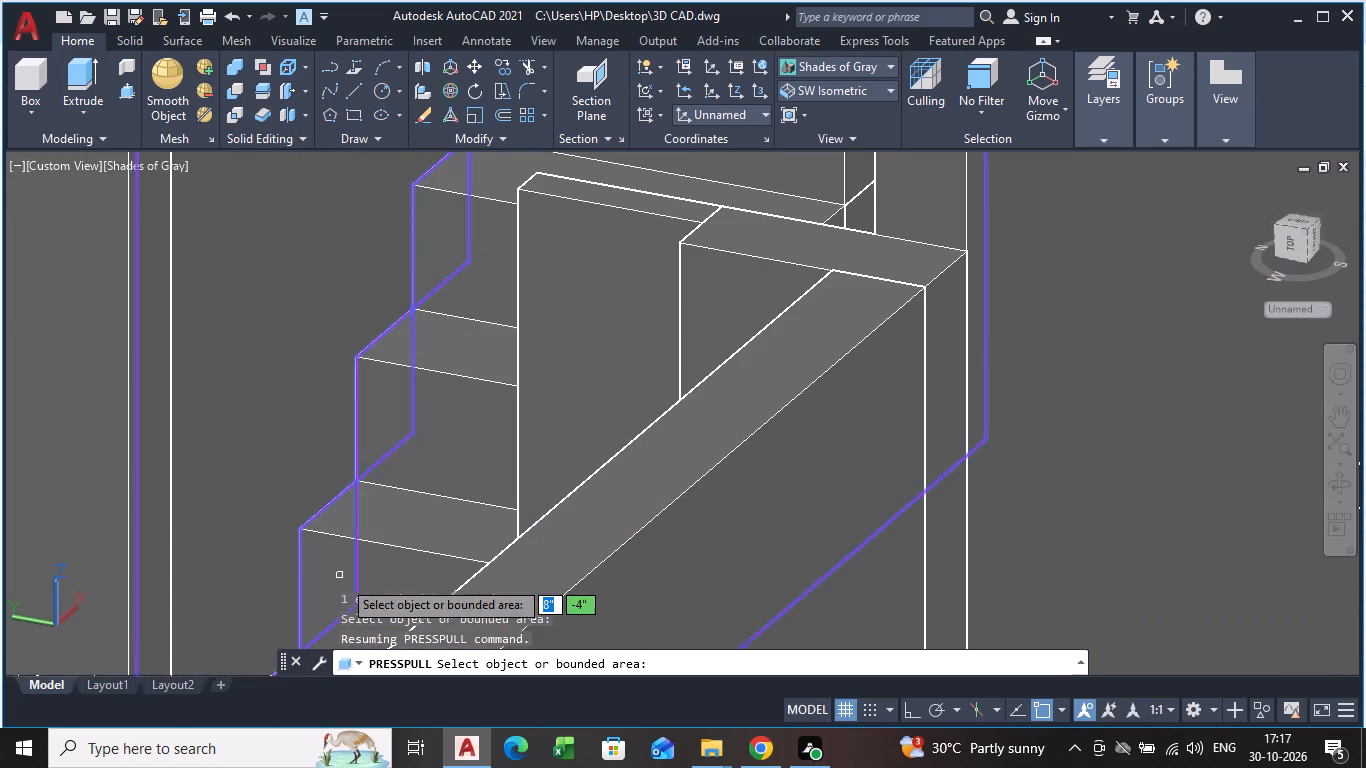
{"action": "middle_click_drag", "start_coordinate": [344, 580], "coordinate": [367, 469]}
{"action": "middle_click_drag", "start_coordinate": [367, 488], "coordinate": [454, 535]}
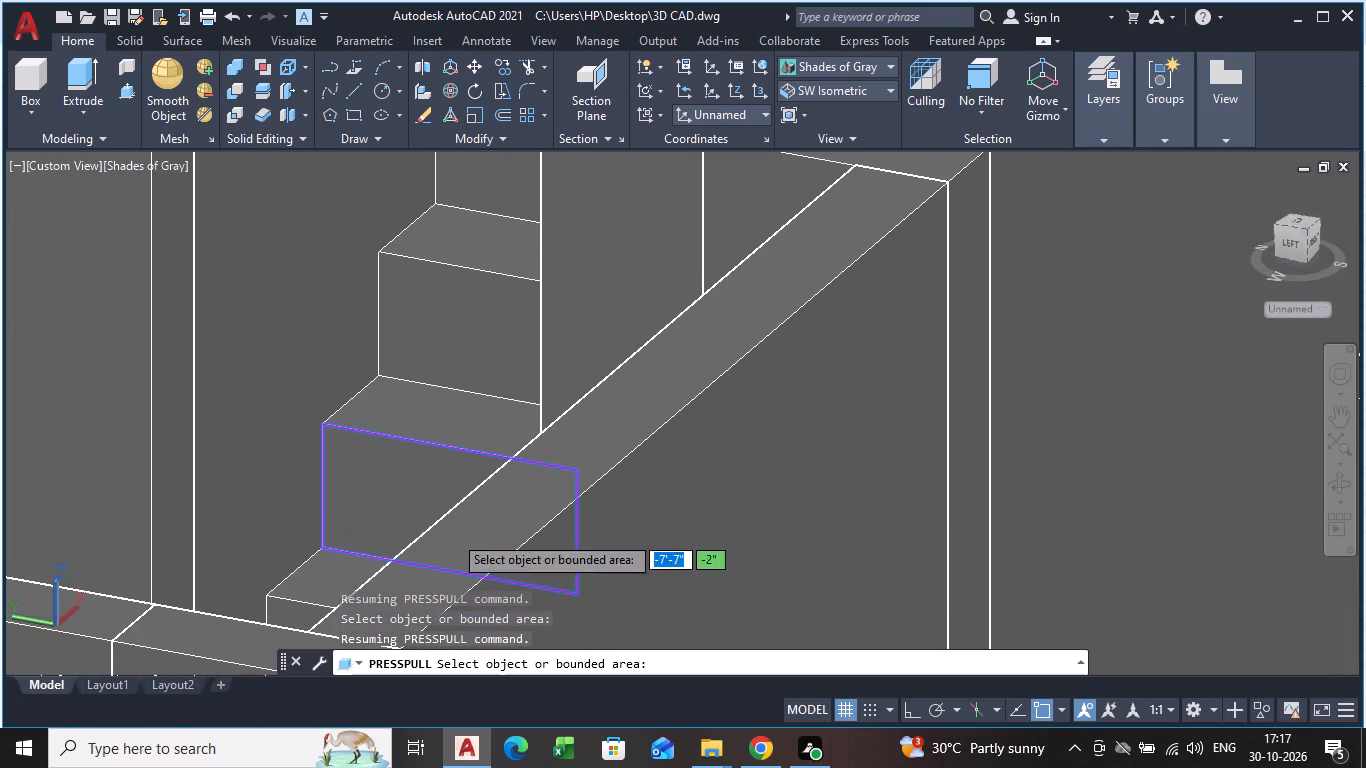
{"action": "middle_click_drag", "start_coordinate": [454, 535], "coordinate": [612, 551]}
{"action": "middle_click_drag", "start_coordinate": [278, 506], "coordinate": [361, 372]}
{"action": "scroll", "coordinate": [291, 515], "scroll_direction": "down", "scroll_amount": 1}
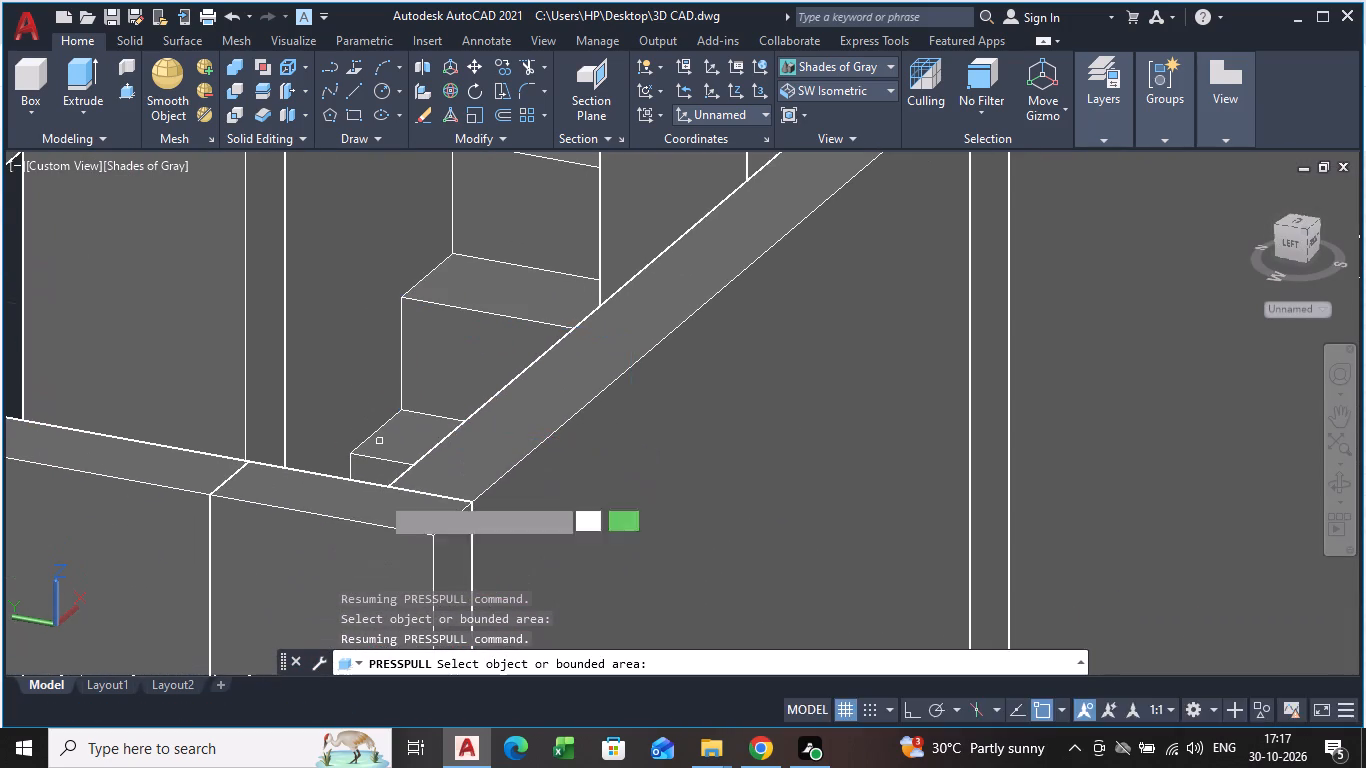
{"action": "middle_click_drag", "start_coordinate": [375, 531], "coordinate": [412, 341]}
{"action": "middle_click_drag", "start_coordinate": [388, 379], "coordinate": [444, 422], "text": "shift"}
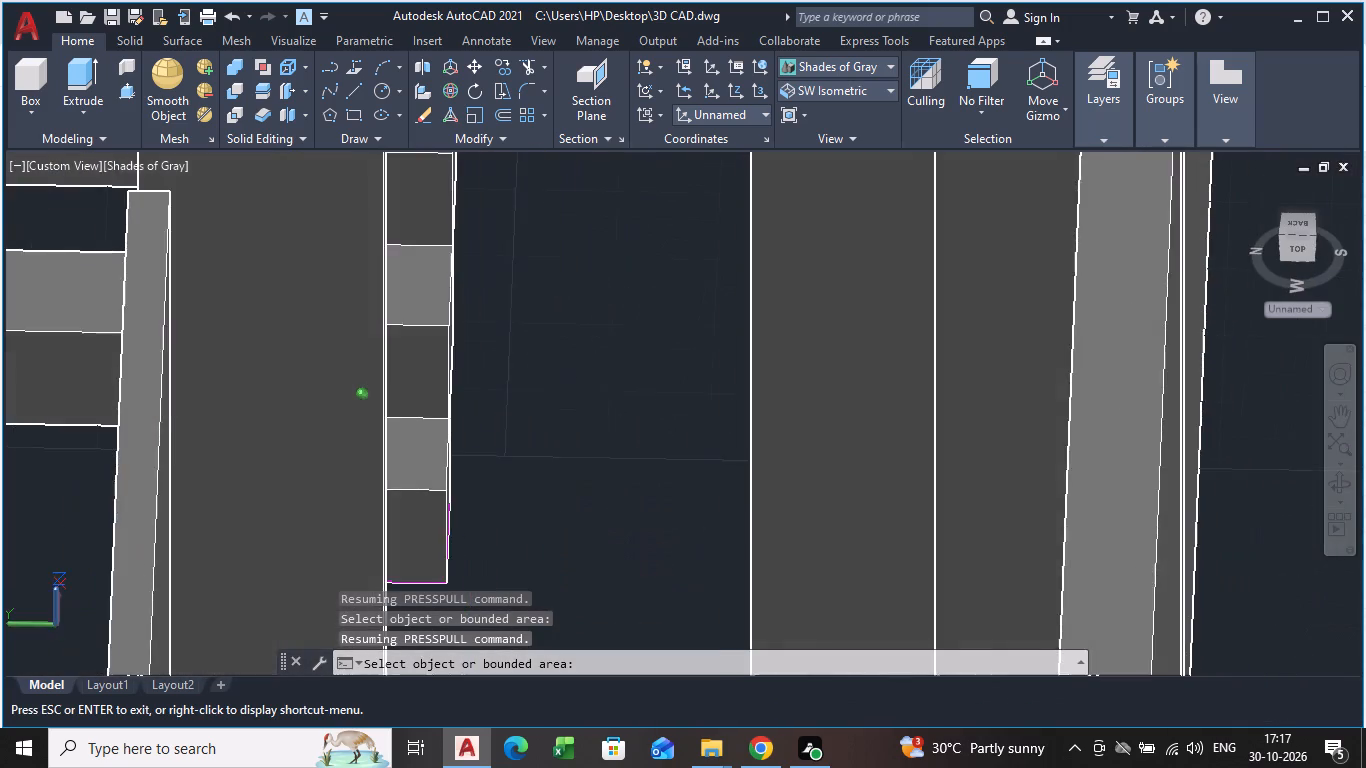
{"action": "middle_click_drag", "start_coordinate": [444, 422], "coordinate": [437, 415], "text": "shift"}
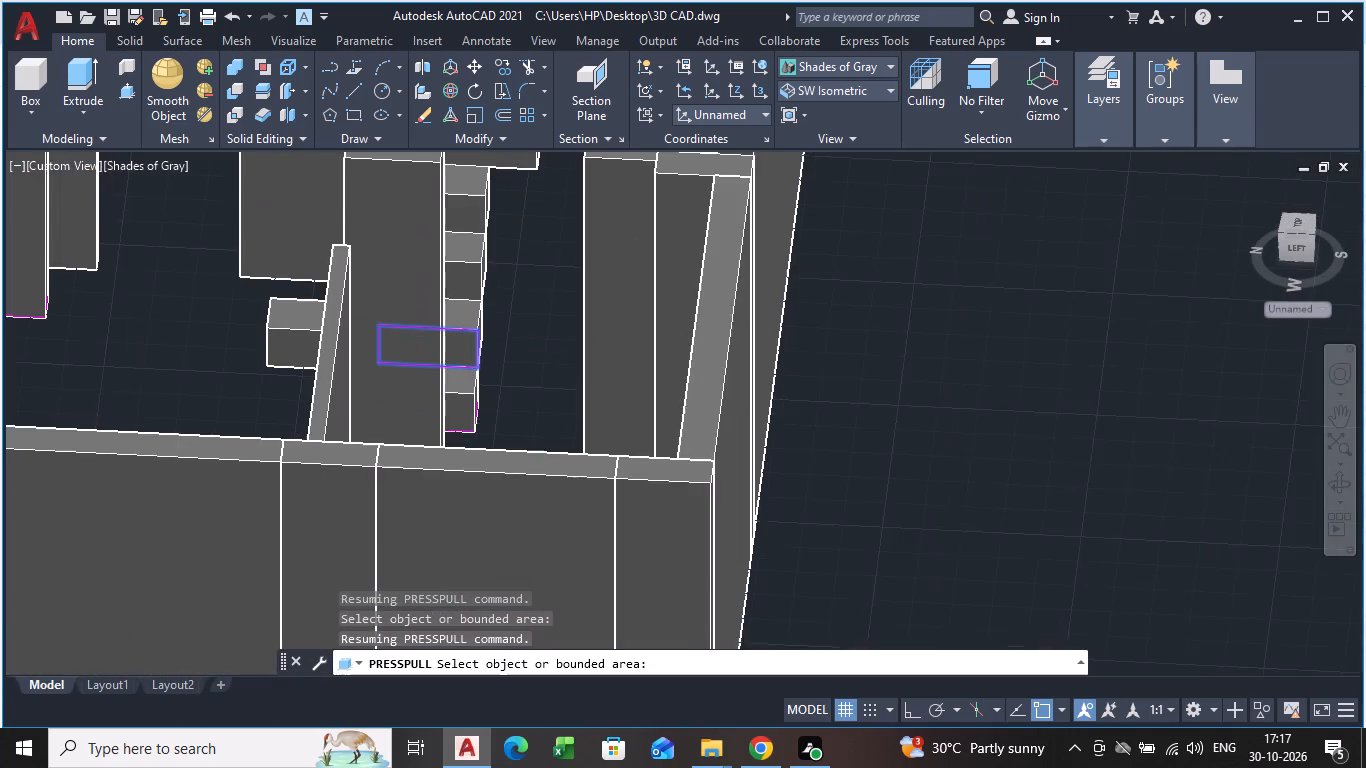
{"action": "scroll", "coordinate": [455, 240], "scroll_direction": "up", "scroll_amount": 2}
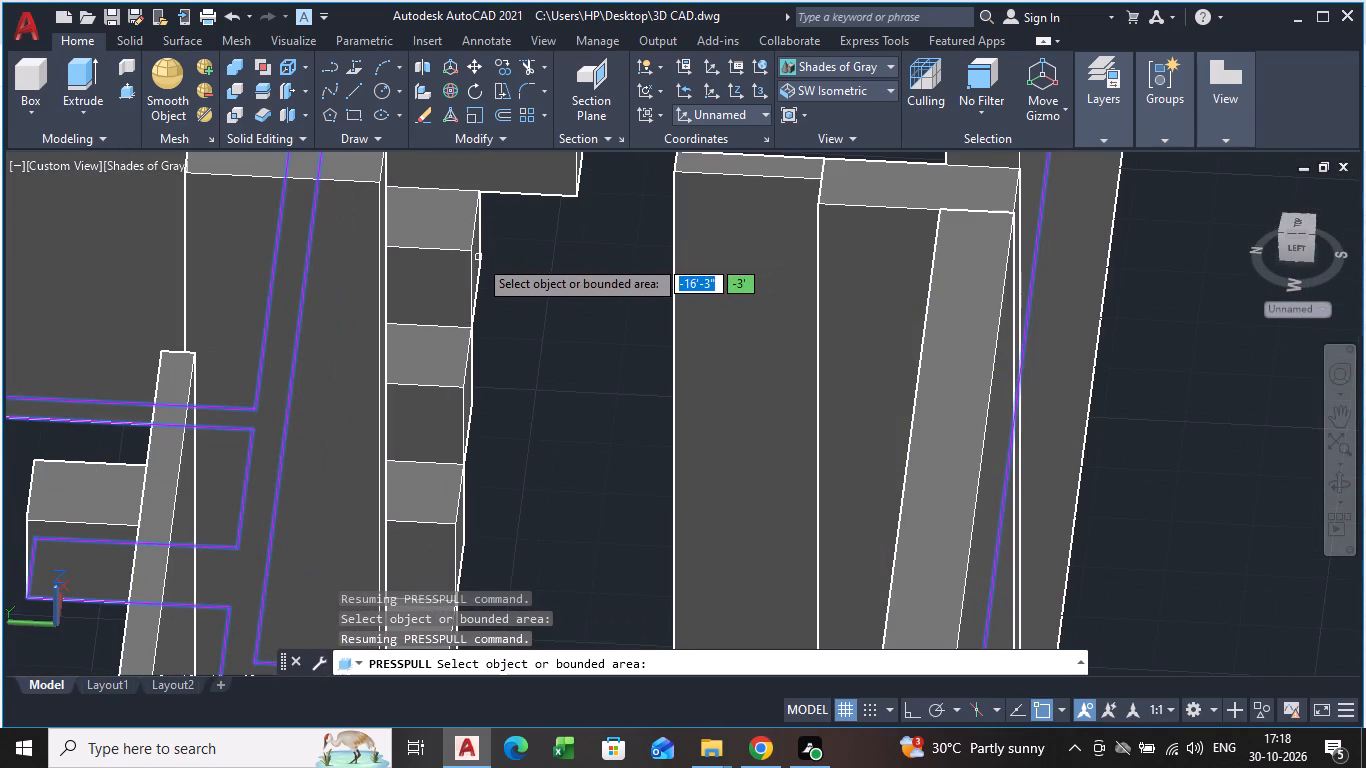
{"action": "left_click", "coordinate": [478, 258]}
{"action": "left_click", "coordinate": [576, 193]}
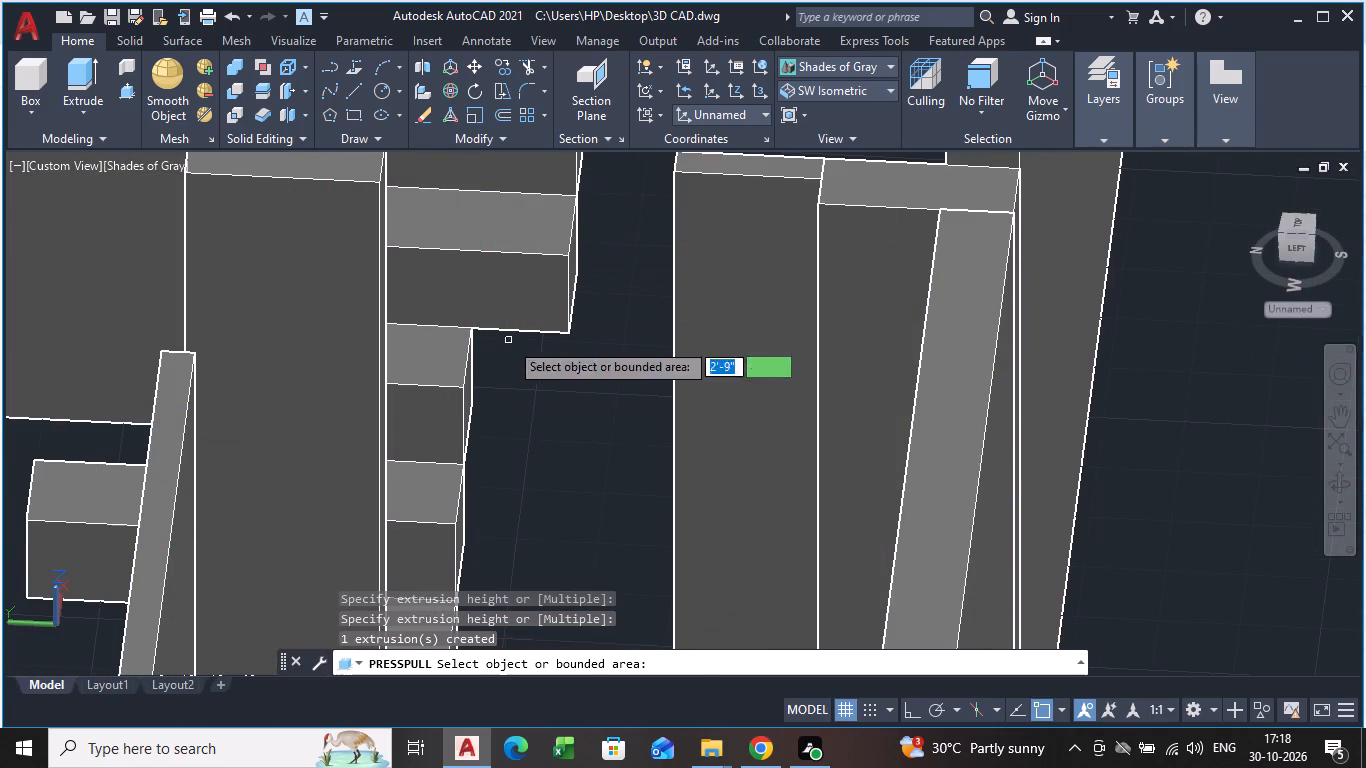
{"action": "left_click", "coordinate": [469, 403]}
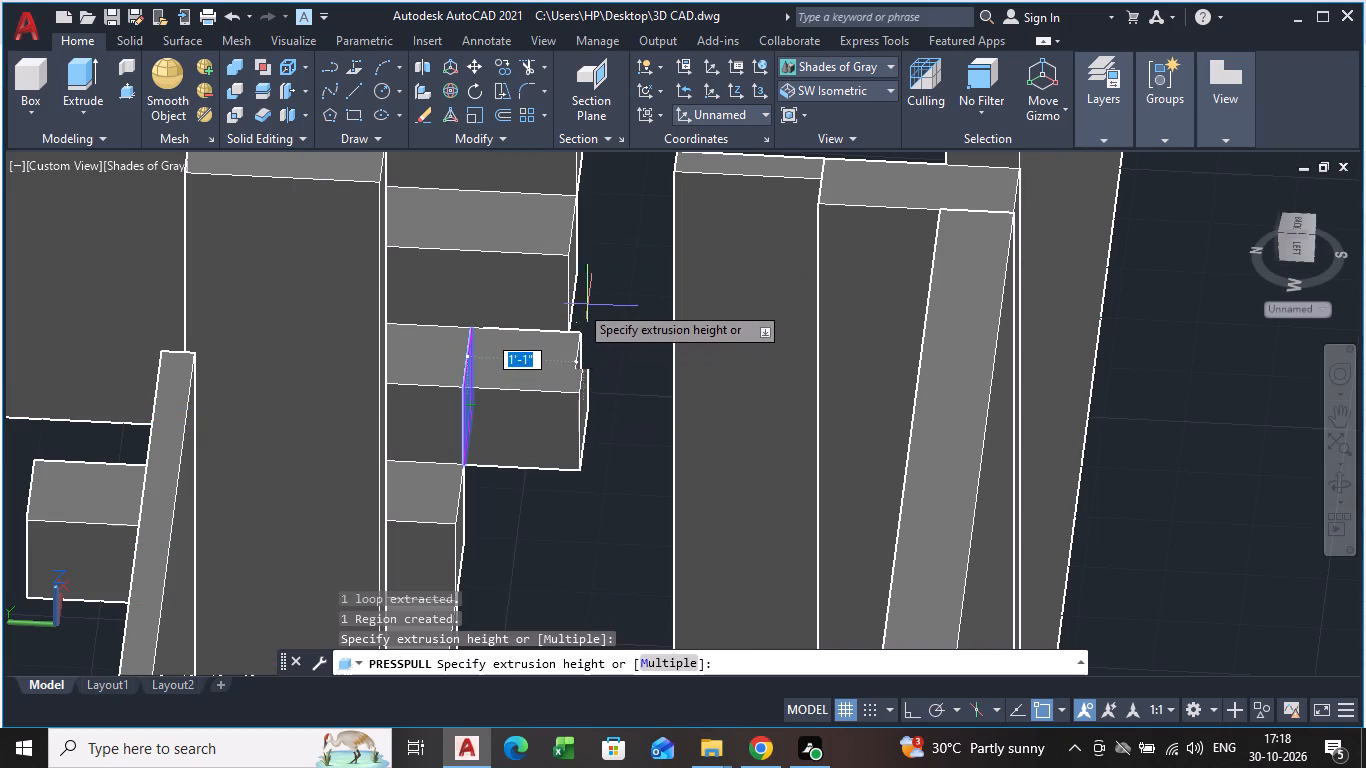
{"action": "left_click", "coordinate": [563, 301]}
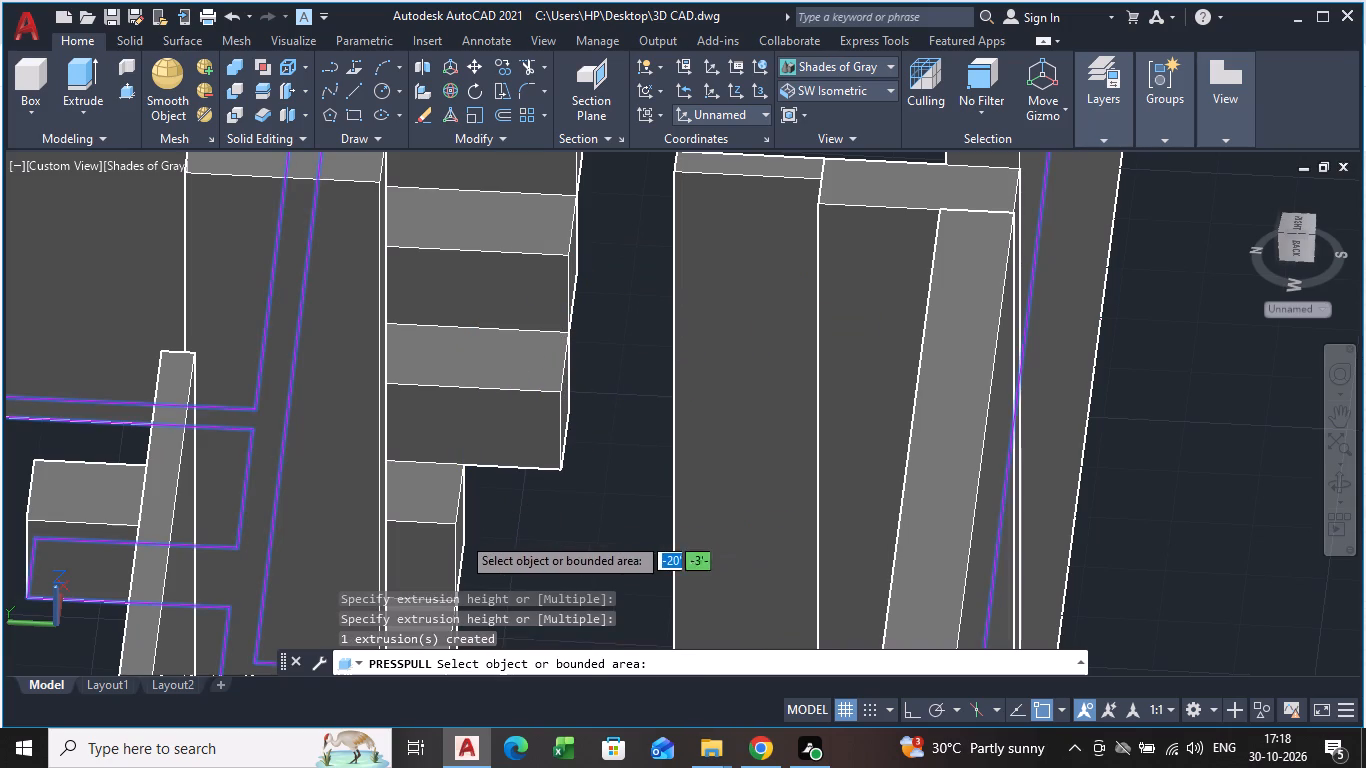
{"action": "left_click", "coordinate": [461, 535]}
{"action": "left_click", "coordinate": [557, 435]}
{"action": "scroll", "coordinate": [483, 481], "scroll_direction": "down", "scroll_amount": 2}
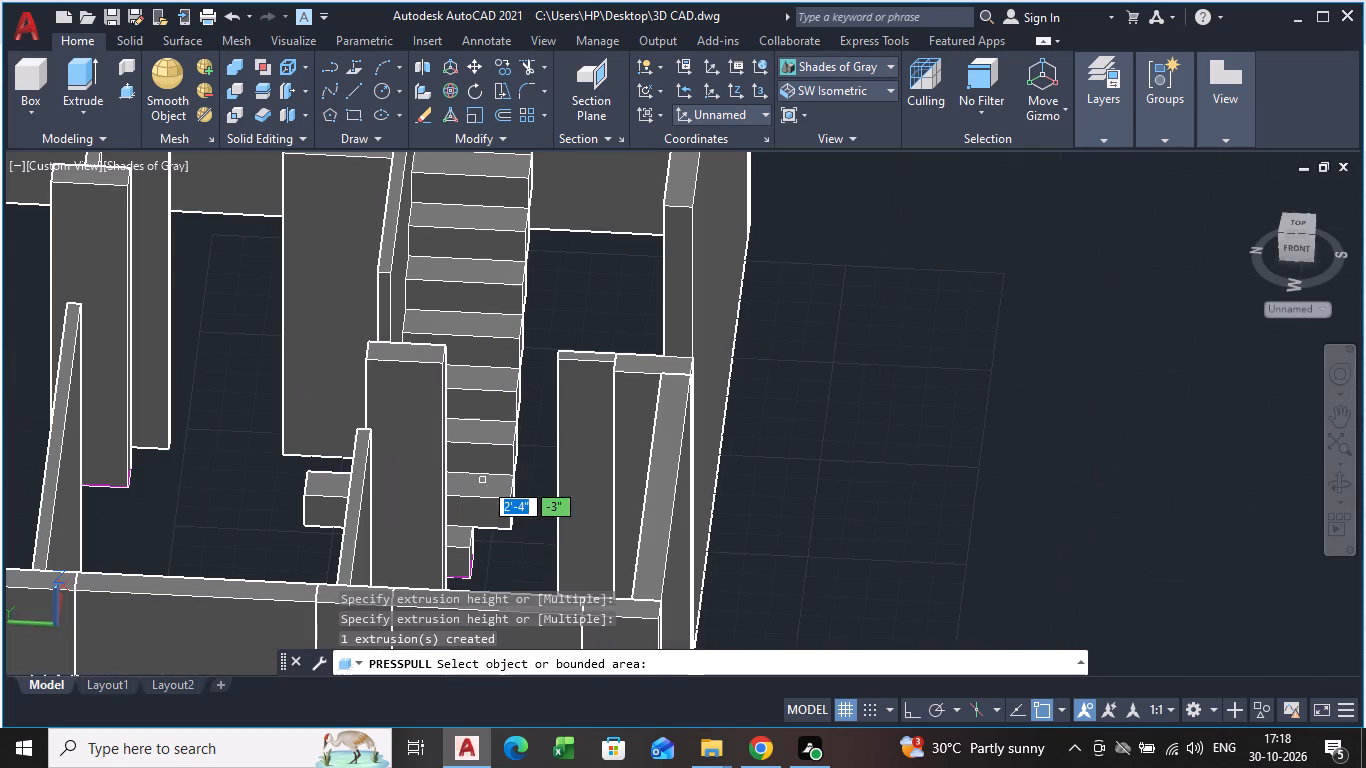
Press-pull the end face of the first flight's lowest step outward, flush with the widened steps above.
{"action": "scroll", "coordinate": [475, 551], "scroll_direction": "up", "scroll_amount": 3}
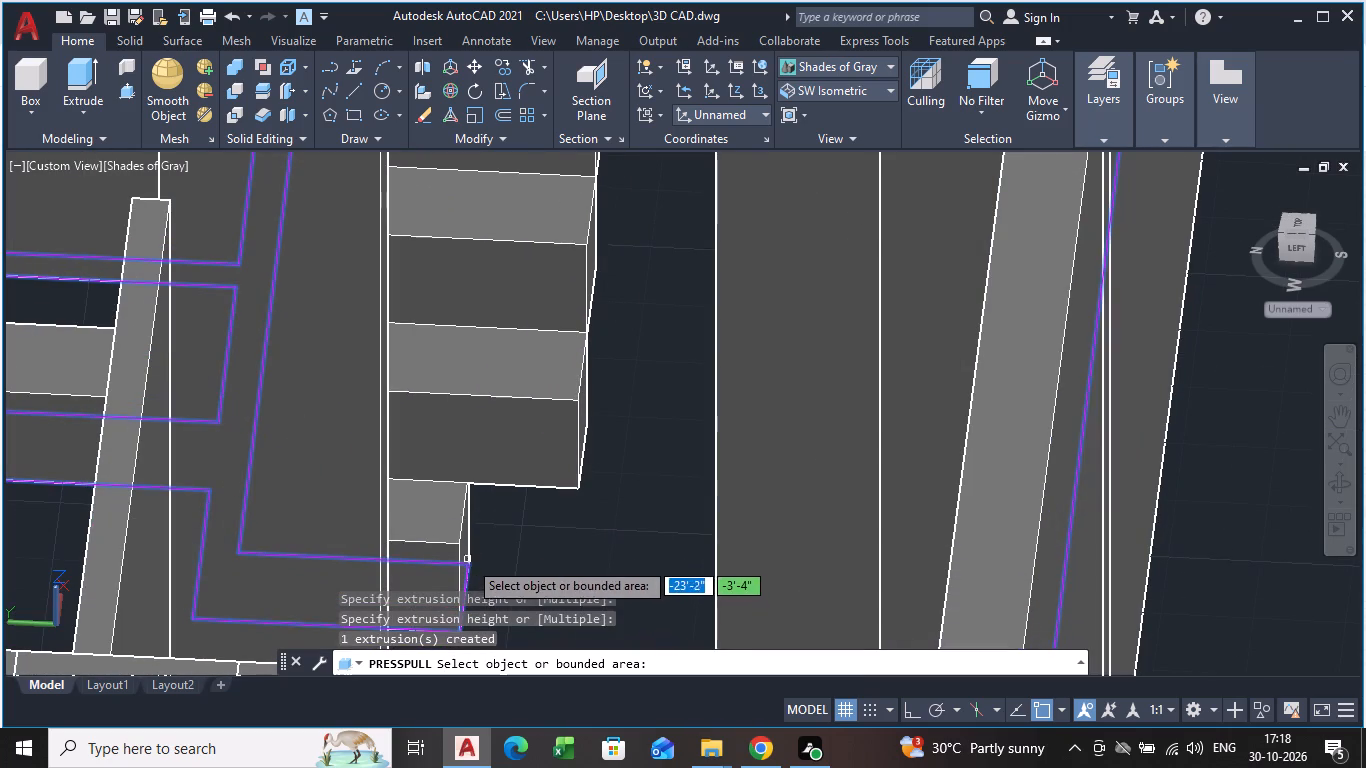
{"action": "left_click", "coordinate": [467, 547]}
{"action": "left_click", "coordinate": [578, 443]}
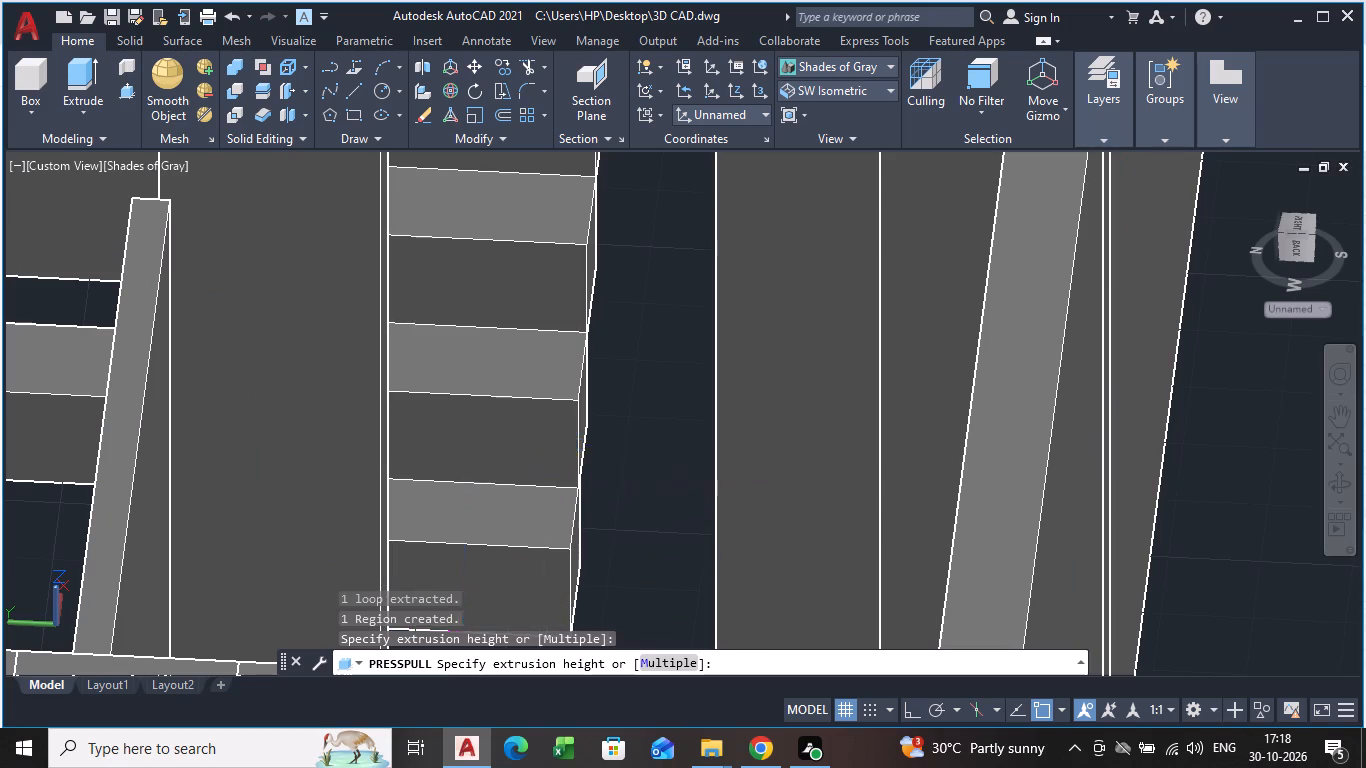
Press-pull the second flight's first step end face 1' into the stairwell and bring the second step's end face flush with it.
{"action": "scroll", "coordinate": [533, 429], "scroll_direction": "down", "scroll_amount": 3}
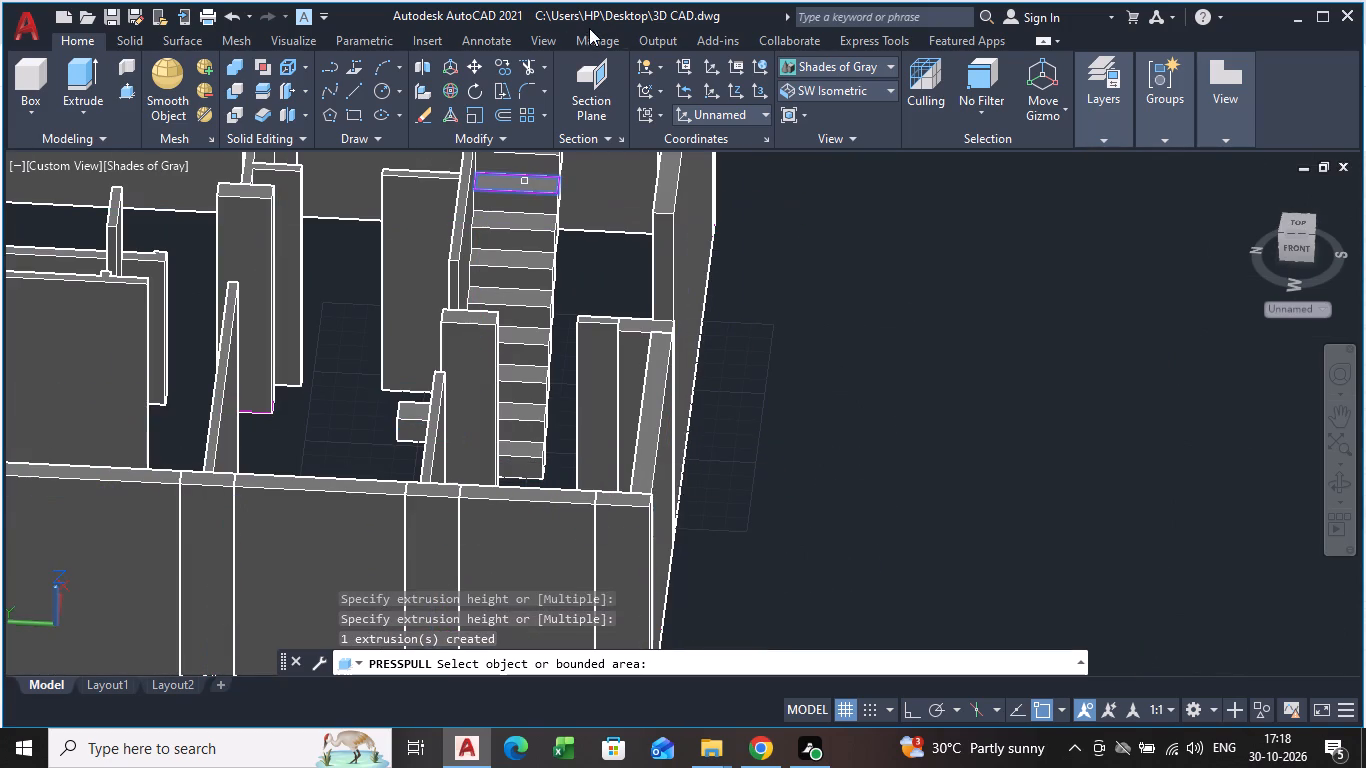
{"action": "scroll", "coordinate": [541, 298], "scroll_direction": "down", "scroll_amount": 2}
{"action": "middle_click_drag", "start_coordinate": [555, 354], "coordinate": [621, 362]}
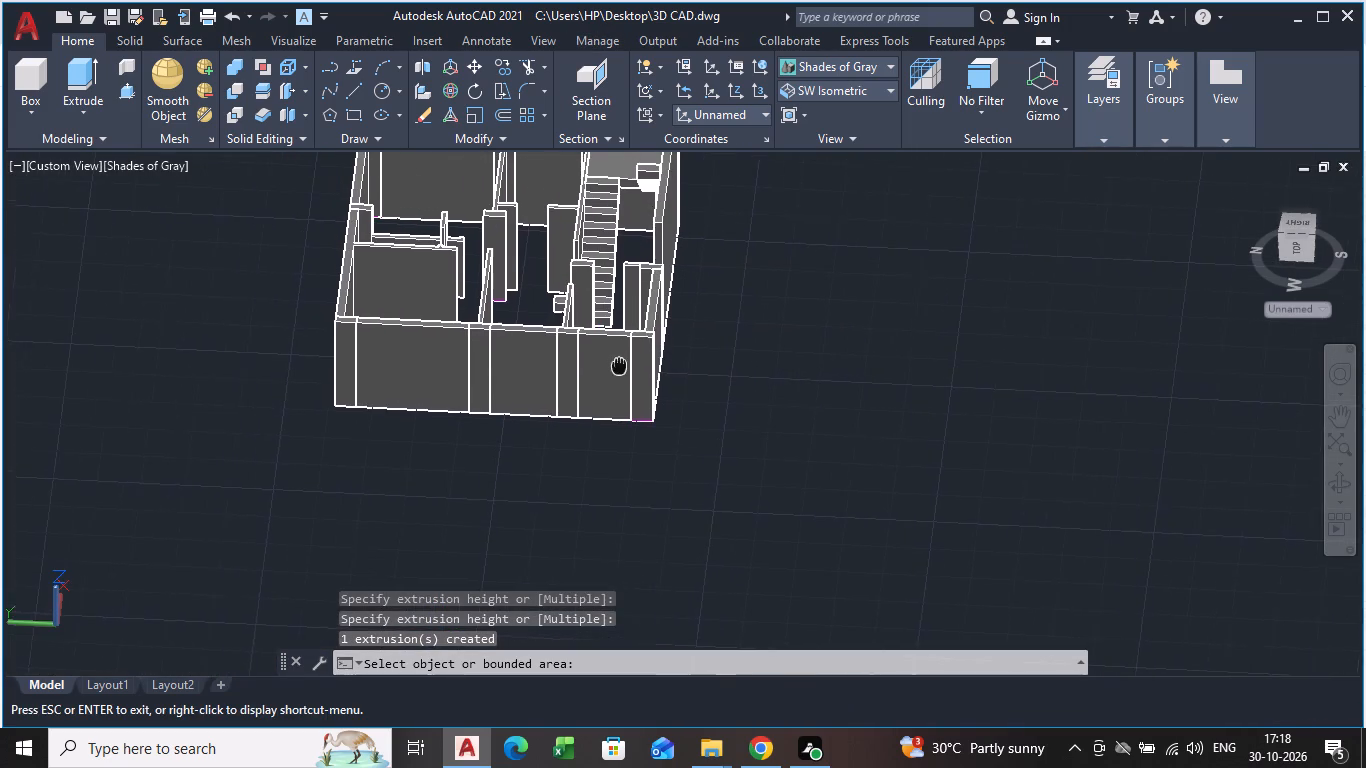
{"action": "middle_click_drag", "start_coordinate": [621, 362], "coordinate": [610, 355]}
{"action": "middle_click_drag", "start_coordinate": [603, 347], "coordinate": [845, 291], "text": "shift"}
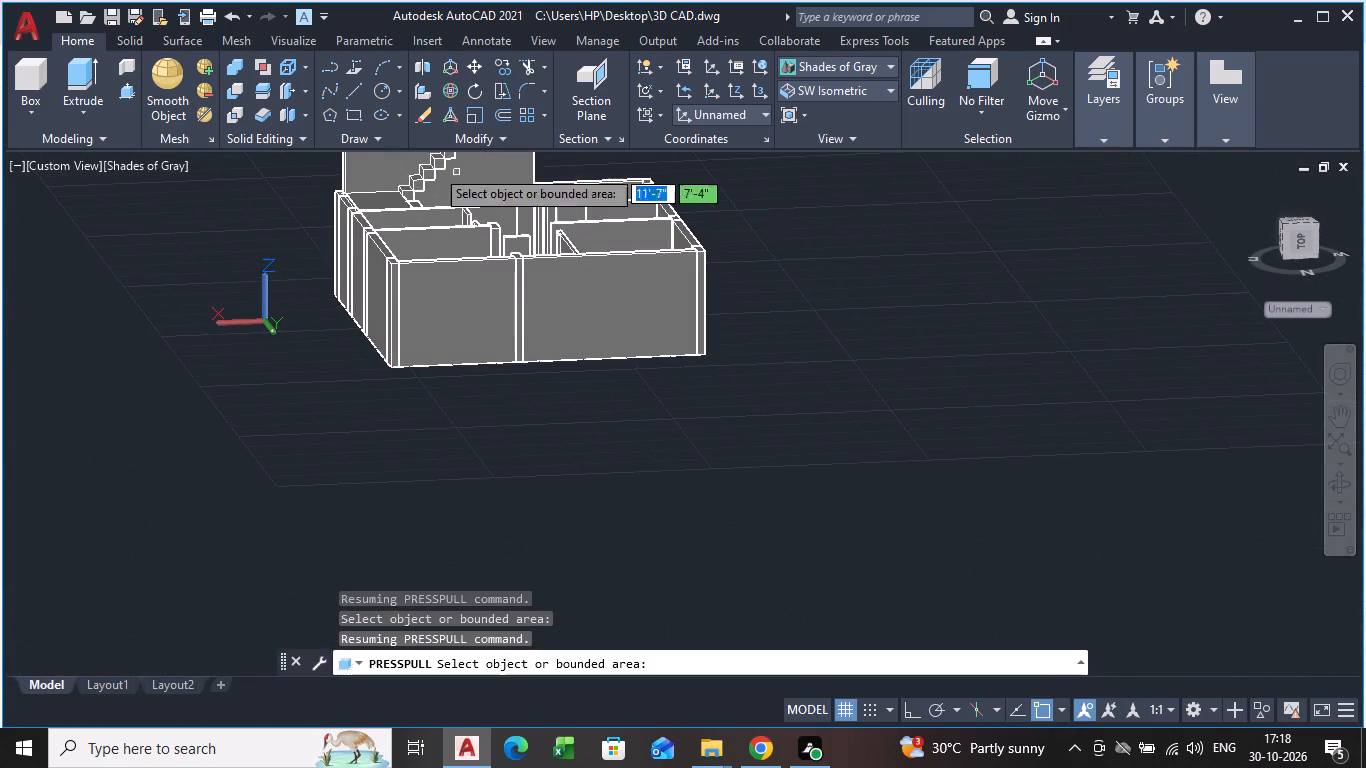
{"action": "scroll", "coordinate": [364, 179], "scroll_direction": "up", "scroll_amount": 2}
{"action": "middle_click_drag", "start_coordinate": [492, 191], "coordinate": [477, 298], "text": "shift"}
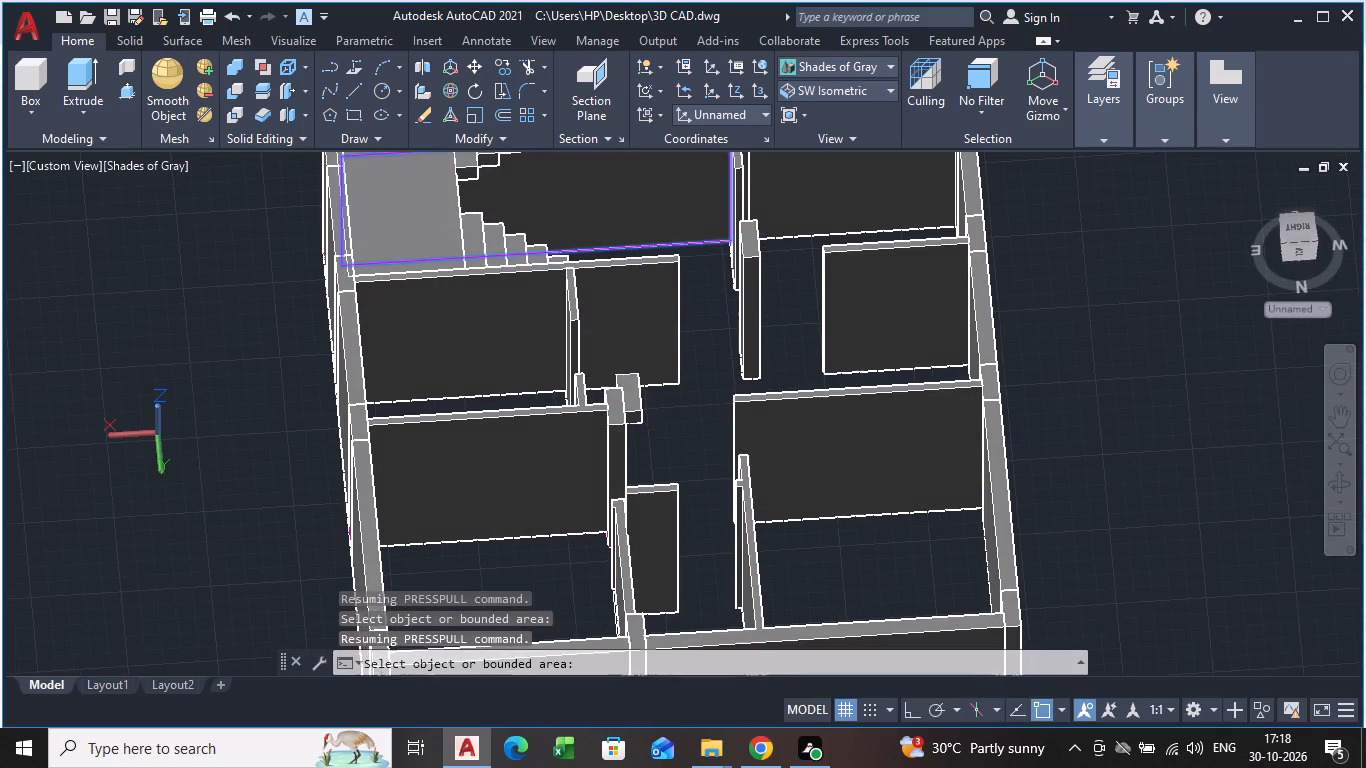
{"action": "middle_click_drag", "start_coordinate": [478, 219], "coordinate": [473, 301], "text": "shift"}
{"action": "scroll", "coordinate": [466, 320], "scroll_direction": "down", "scroll_amount": 1, "text": "shift"}
{"action": "scroll", "coordinate": [497, 232], "scroll_direction": "up", "scroll_amount": 3}
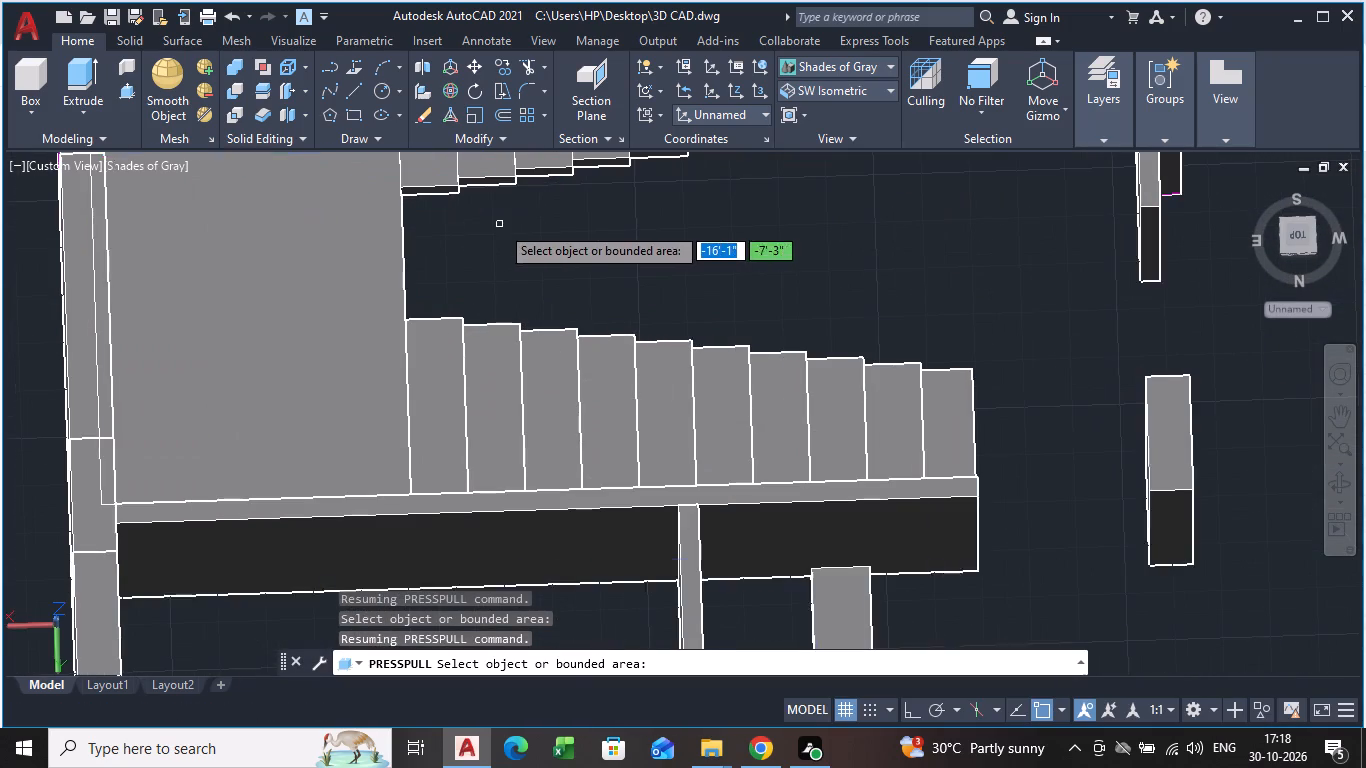
{"action": "scroll", "coordinate": [435, 195], "scroll_direction": "up", "scroll_amount": 3}
{"action": "left_click", "coordinate": [435, 183]}
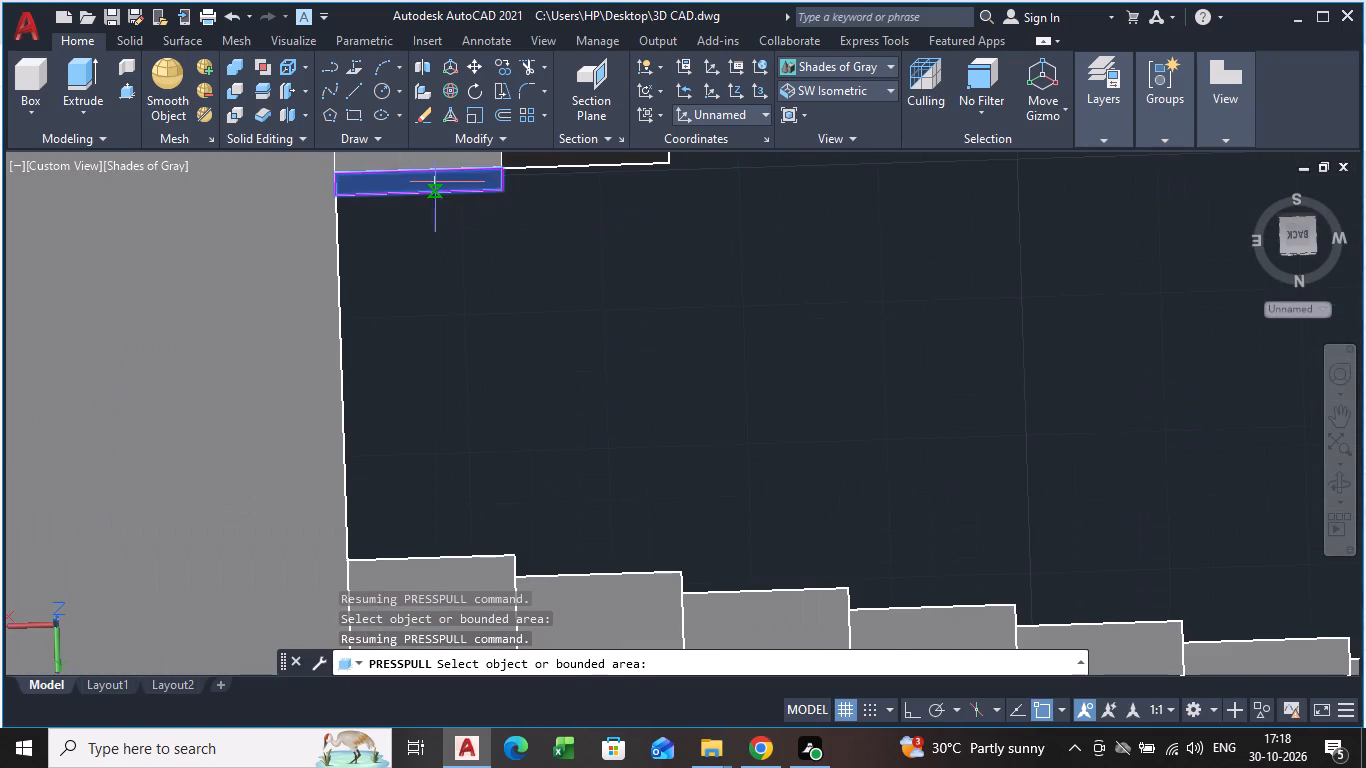
{"action": "type", "text": "1'"}
{"action": "key", "text": "Return"}
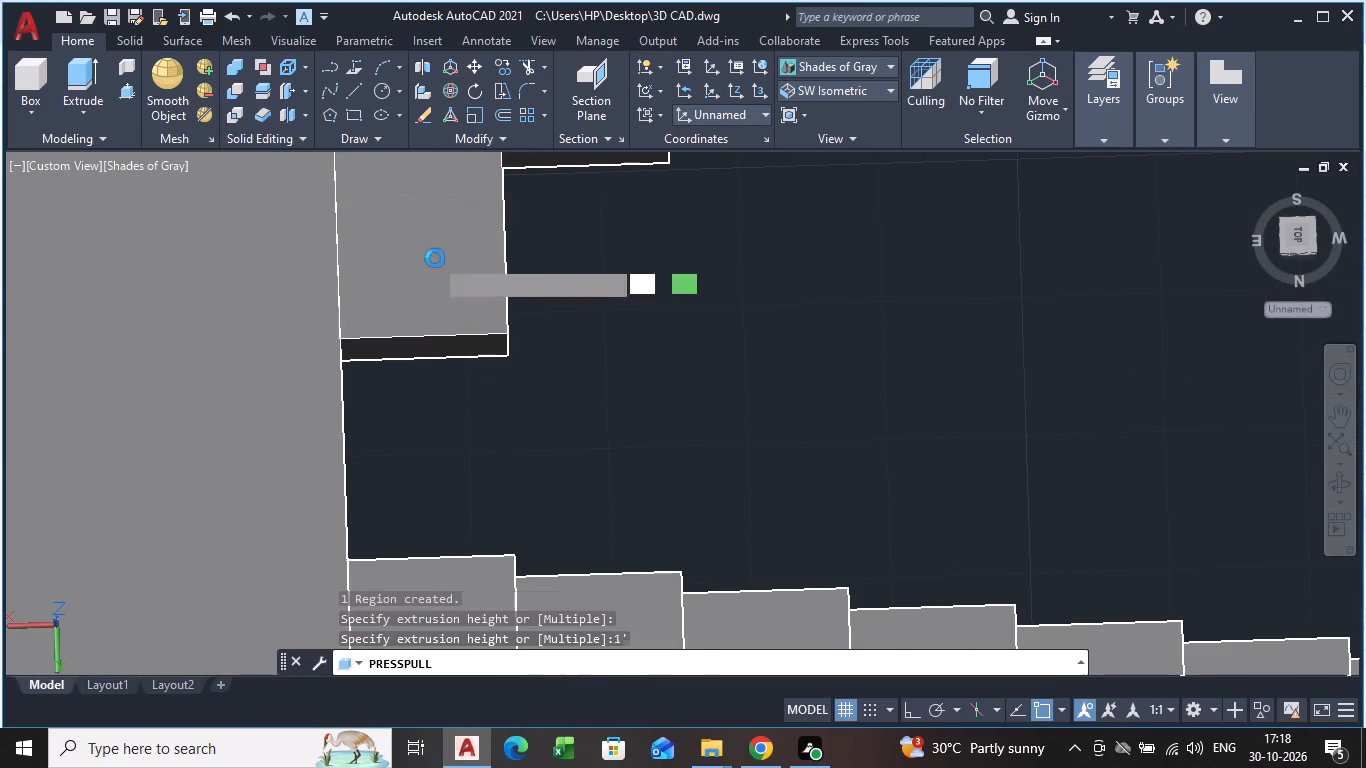
{"action": "left_click", "coordinate": [585, 159]}
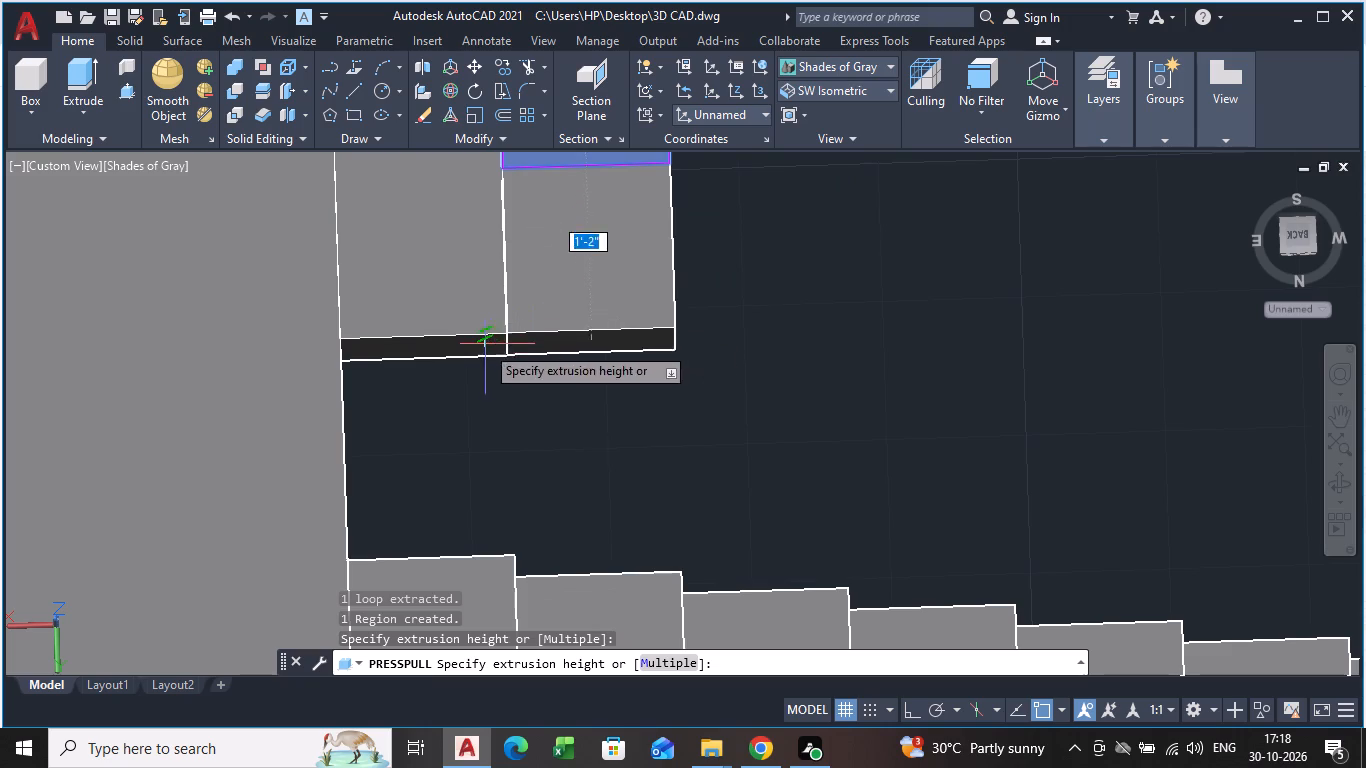
{"action": "left_click", "coordinate": [485, 345]}
Press-pull the end faces of the second flight's third and fourth steps outward, flush with the widened steps beside the landing.
{"action": "scroll", "coordinate": [658, 301], "scroll_direction": "down", "scroll_amount": 2}
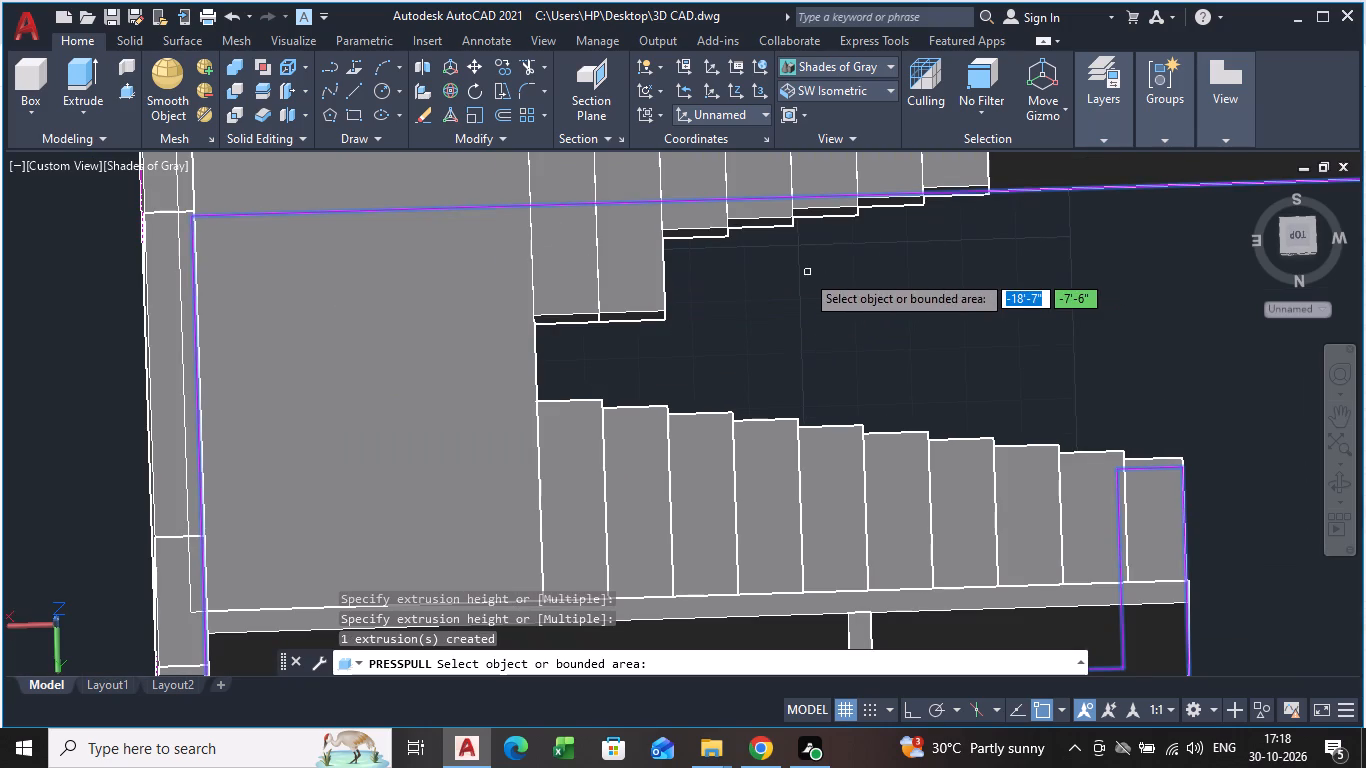
{"action": "middle_click_drag", "start_coordinate": [805, 273], "coordinate": [734, 347]}
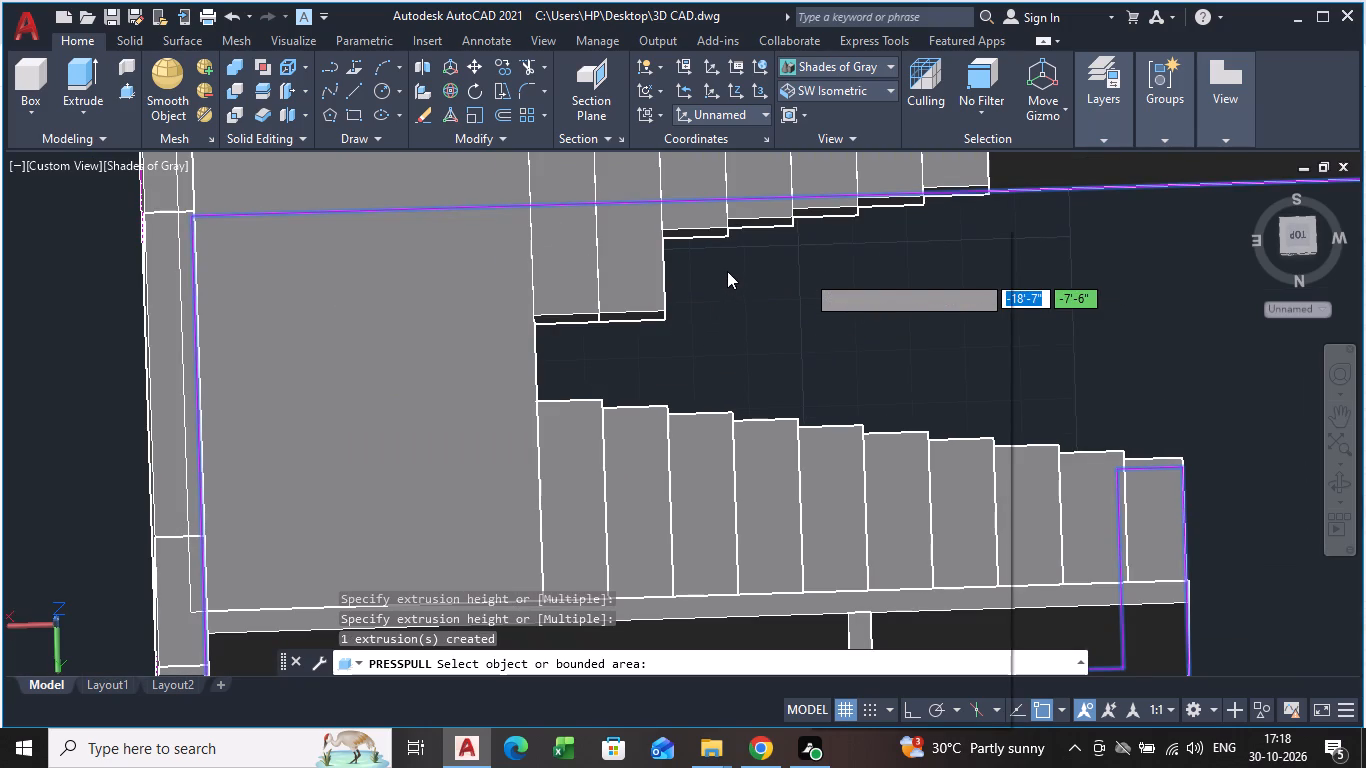
{"action": "key", "text": "Escape"}
{"action": "scroll", "coordinate": [740, 276], "scroll_direction": "down", "scroll_amount": 2}
{"action": "middle_click_drag", "start_coordinate": [741, 279], "coordinate": [768, 294], "text": "shift"}
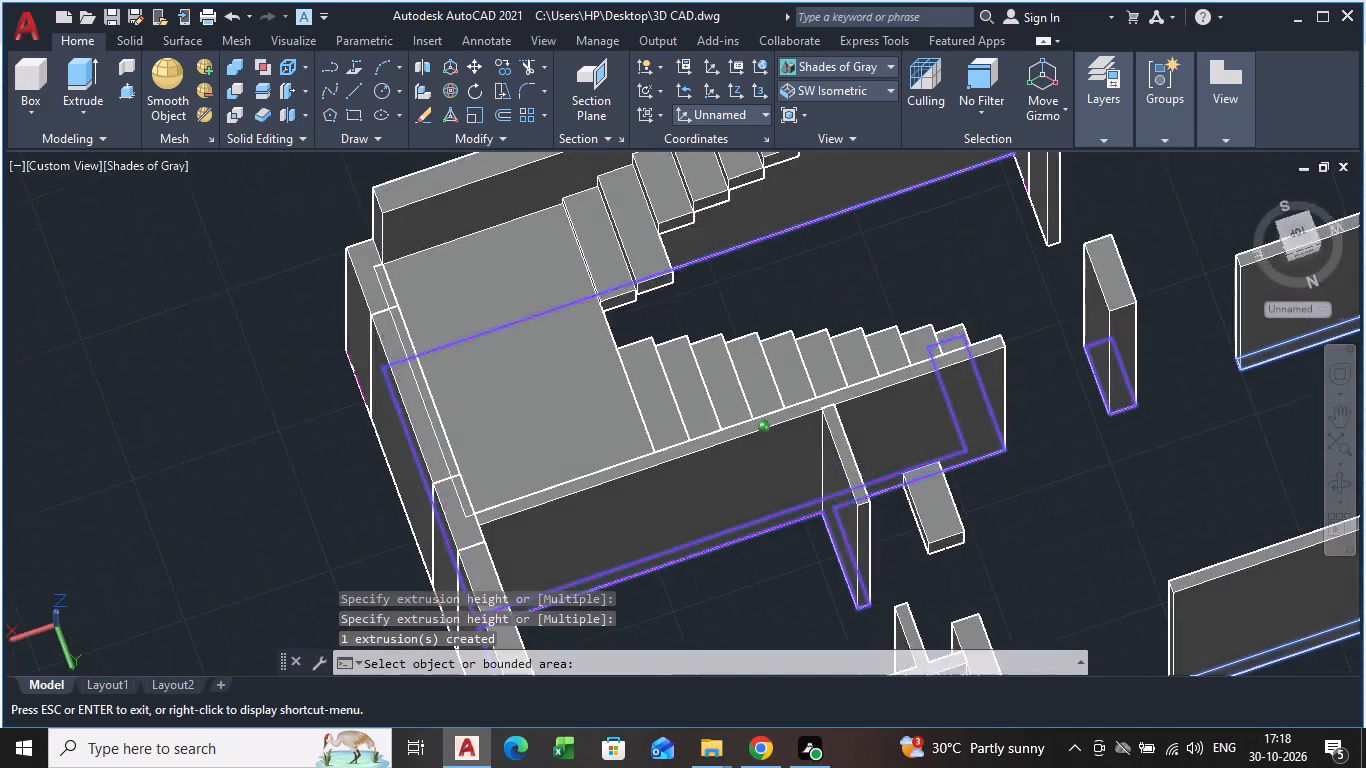
{"action": "middle_click_drag", "start_coordinate": [768, 294], "coordinate": [756, 307], "text": "shift"}
{"action": "scroll", "coordinate": [729, 262], "scroll_direction": "up", "scroll_amount": 2}
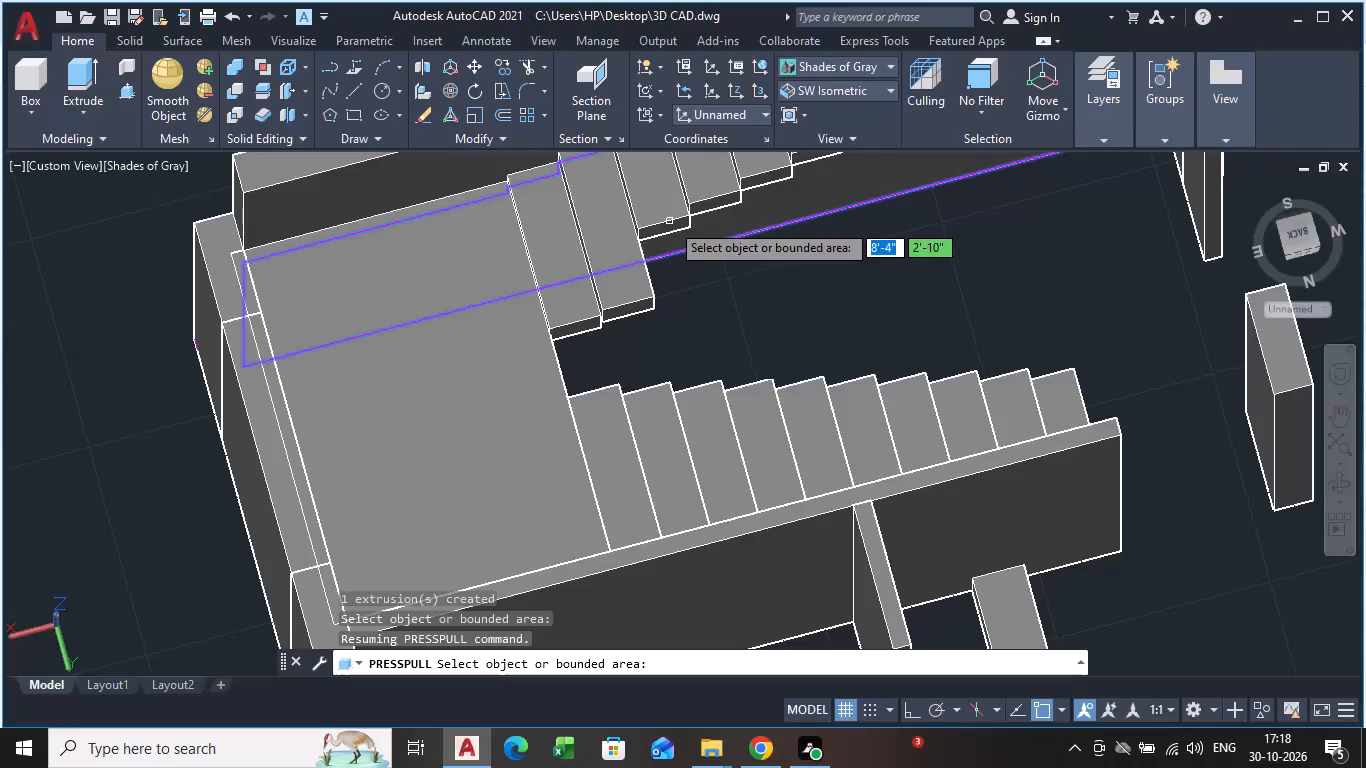
{"action": "left_click", "coordinate": [670, 230]}
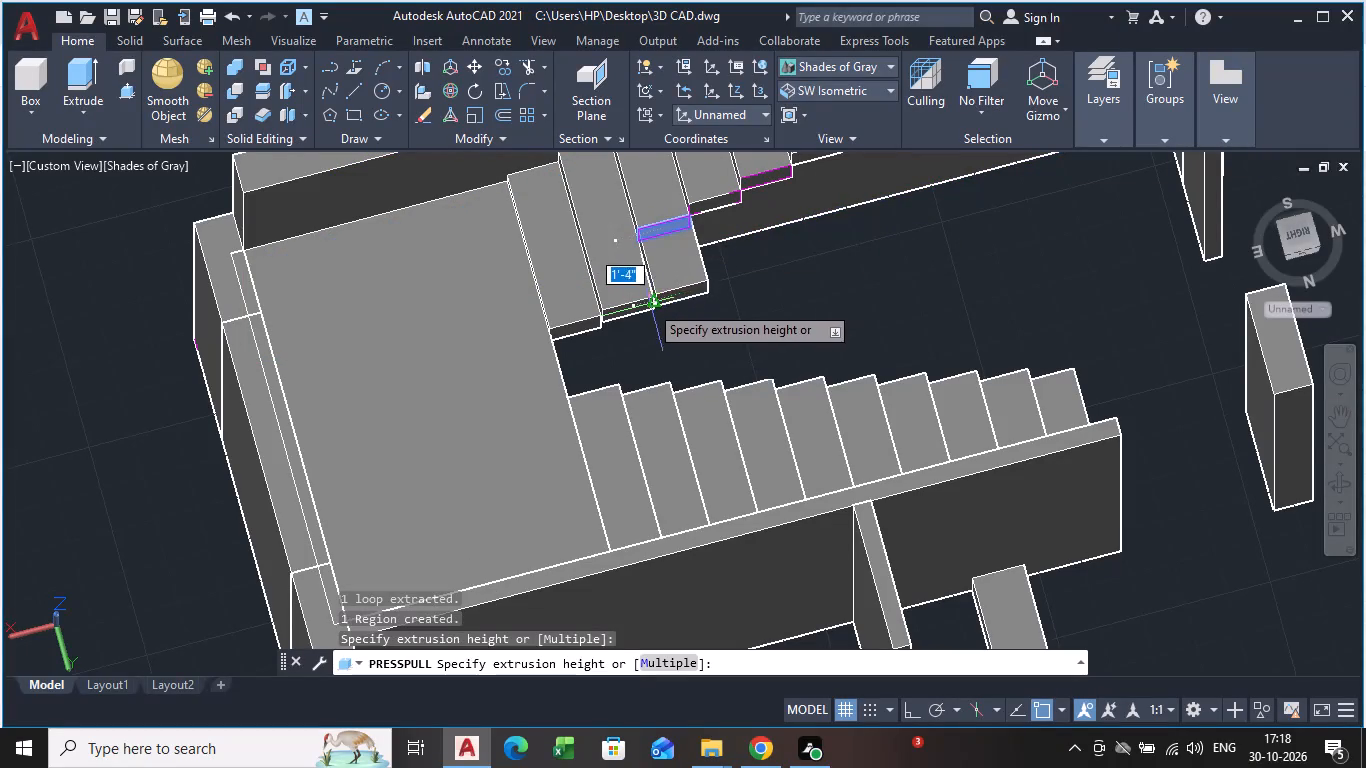
{"action": "left_click", "coordinate": [649, 304]}
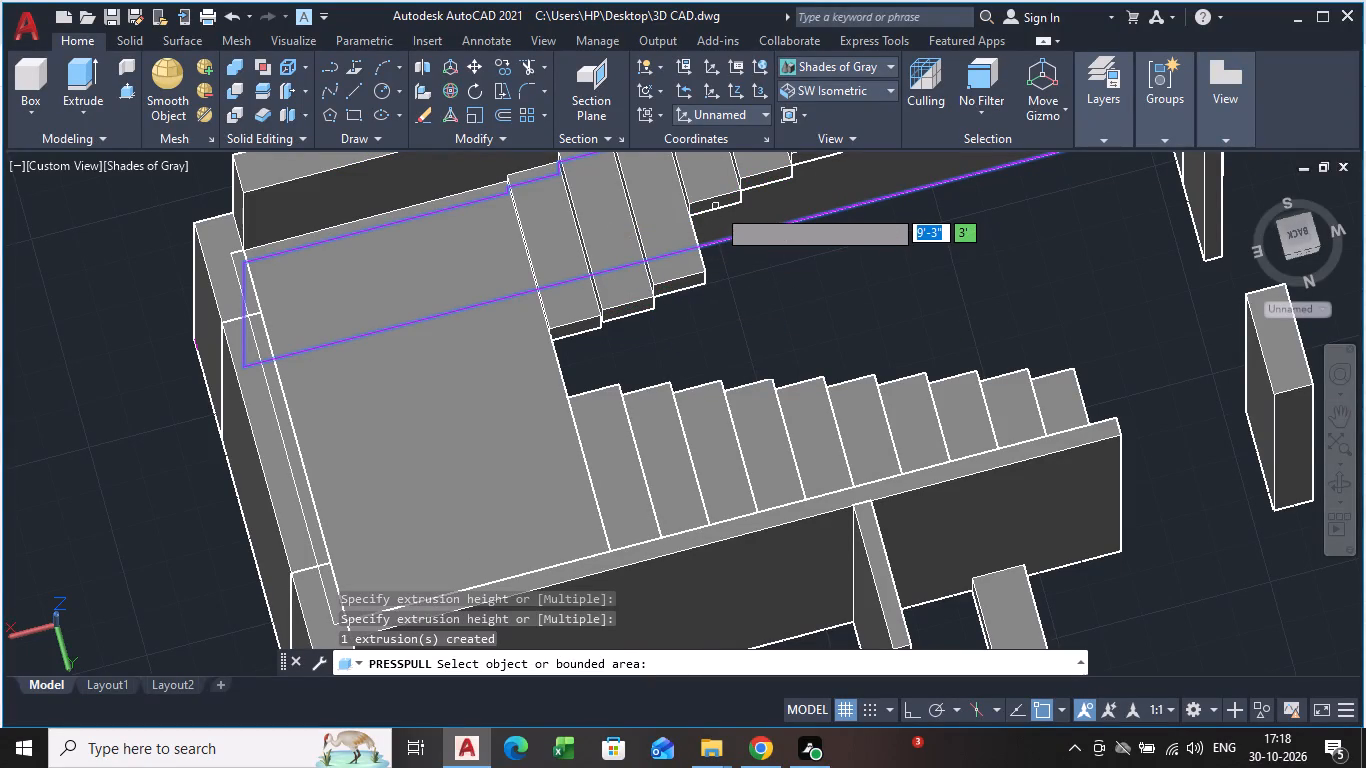
{"action": "scroll", "coordinate": [716, 207], "scroll_direction": "up", "scroll_amount": 2}
{"action": "left_click", "coordinate": [711, 208]}
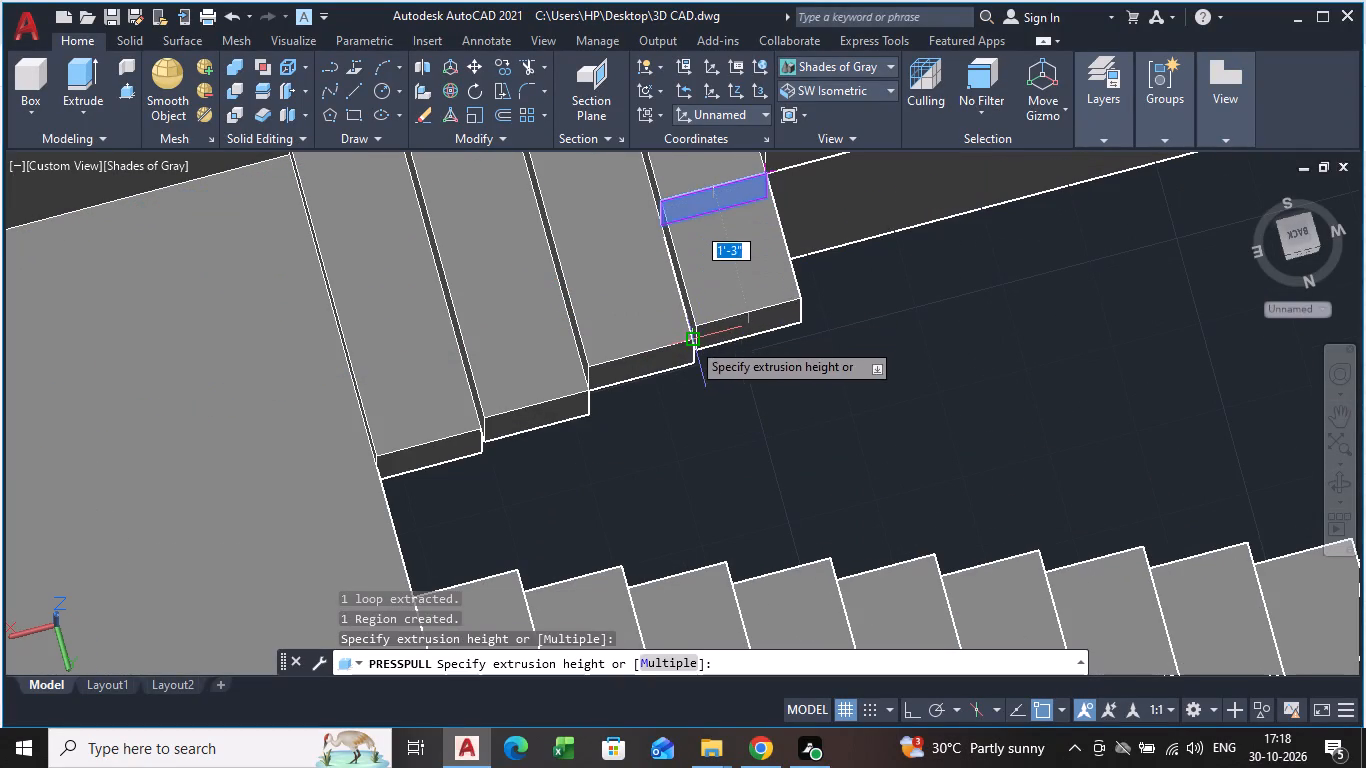
{"action": "left_click", "coordinate": [691, 341]}
Press-pull the stairwell-side end faces of the second flight's top three steps outward by 1' each.
{"action": "scroll", "coordinate": [878, 269], "scroll_direction": "down", "scroll_amount": 2}
{"action": "middle_click_drag", "start_coordinate": [878, 249], "coordinate": [827, 316], "text": "shift"}
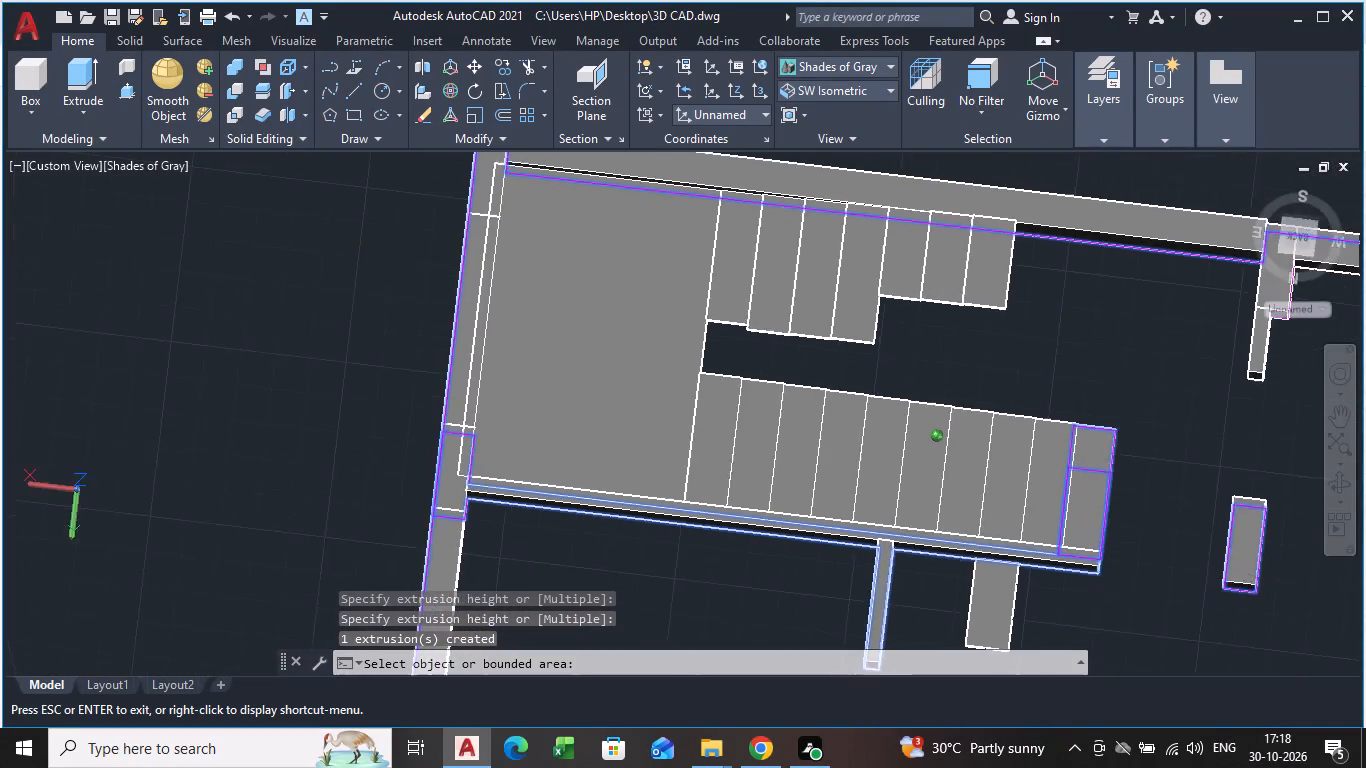
{"action": "middle_click_drag", "start_coordinate": [827, 316], "coordinate": [838, 290], "text": "shift"}
{"action": "middle_click_drag", "start_coordinate": [857, 283], "coordinate": [818, 374], "text": "shift"}
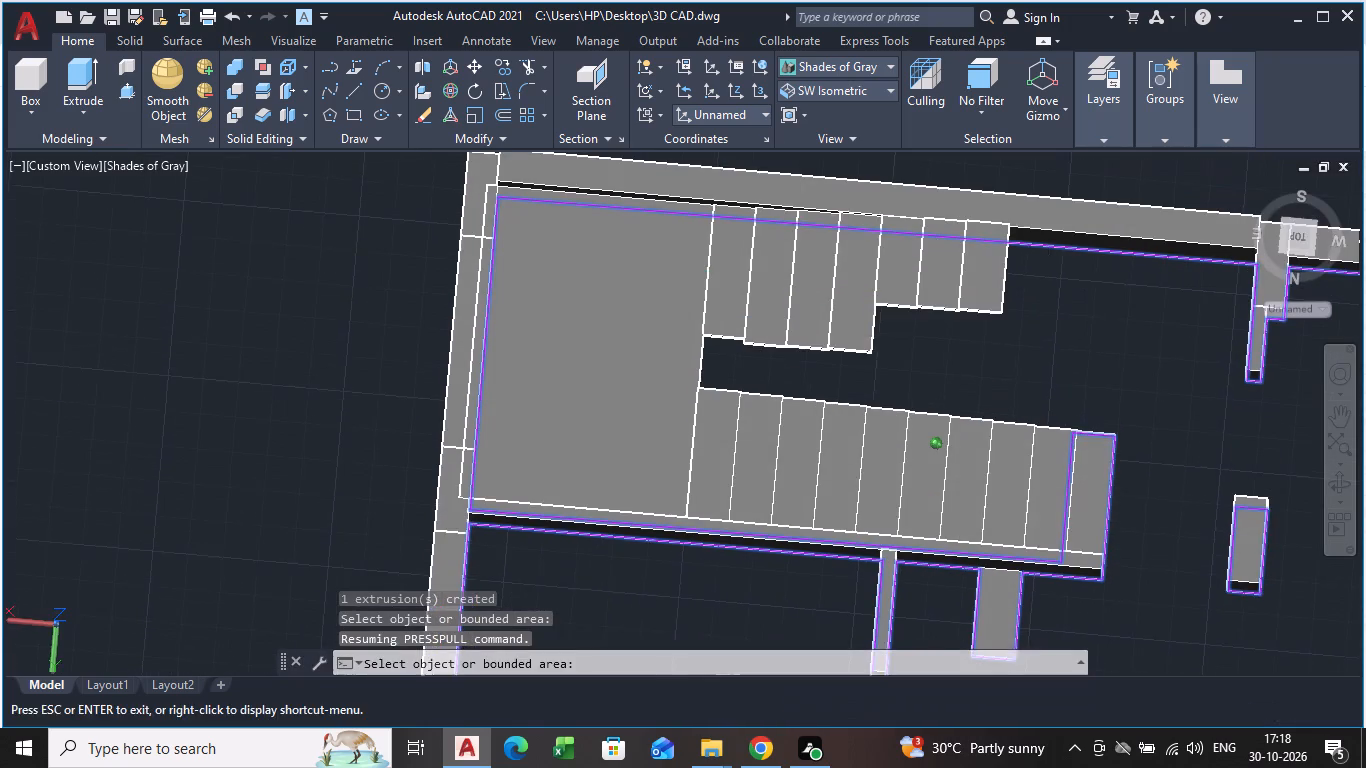
{"action": "middle_click_drag", "start_coordinate": [818, 374], "coordinate": [821, 372], "text": "shift"}
{"action": "scroll", "coordinate": [872, 367], "scroll_direction": "down", "scroll_amount": 1}
{"action": "middle_click_drag", "start_coordinate": [872, 367], "coordinate": [869, 296]}
{"action": "middle_click_drag", "start_coordinate": [867, 305], "coordinate": [864, 284], "text": "shift"}
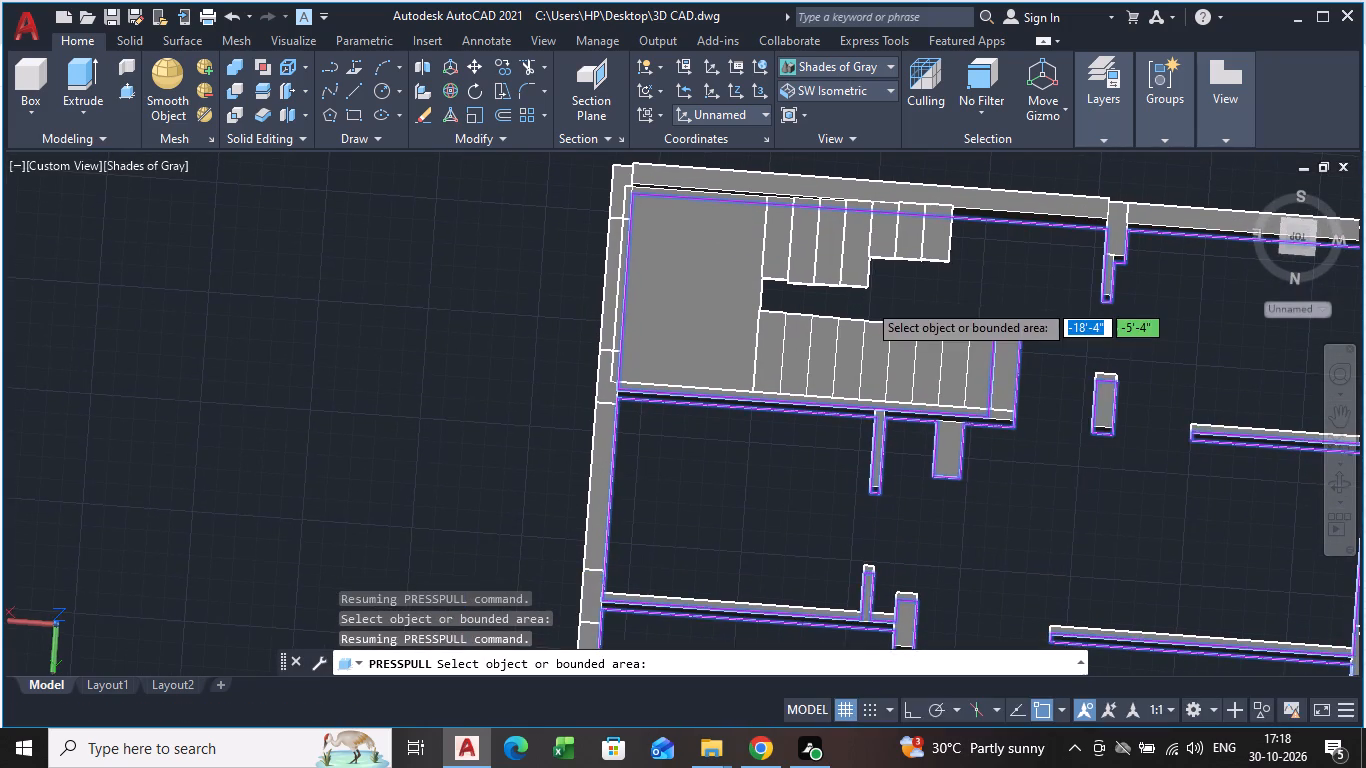
{"action": "middle_click_drag", "start_coordinate": [864, 284], "coordinate": [871, 215], "text": "shift"}
{"action": "scroll", "coordinate": [908, 214], "scroll_direction": "down", "scroll_amount": 2}
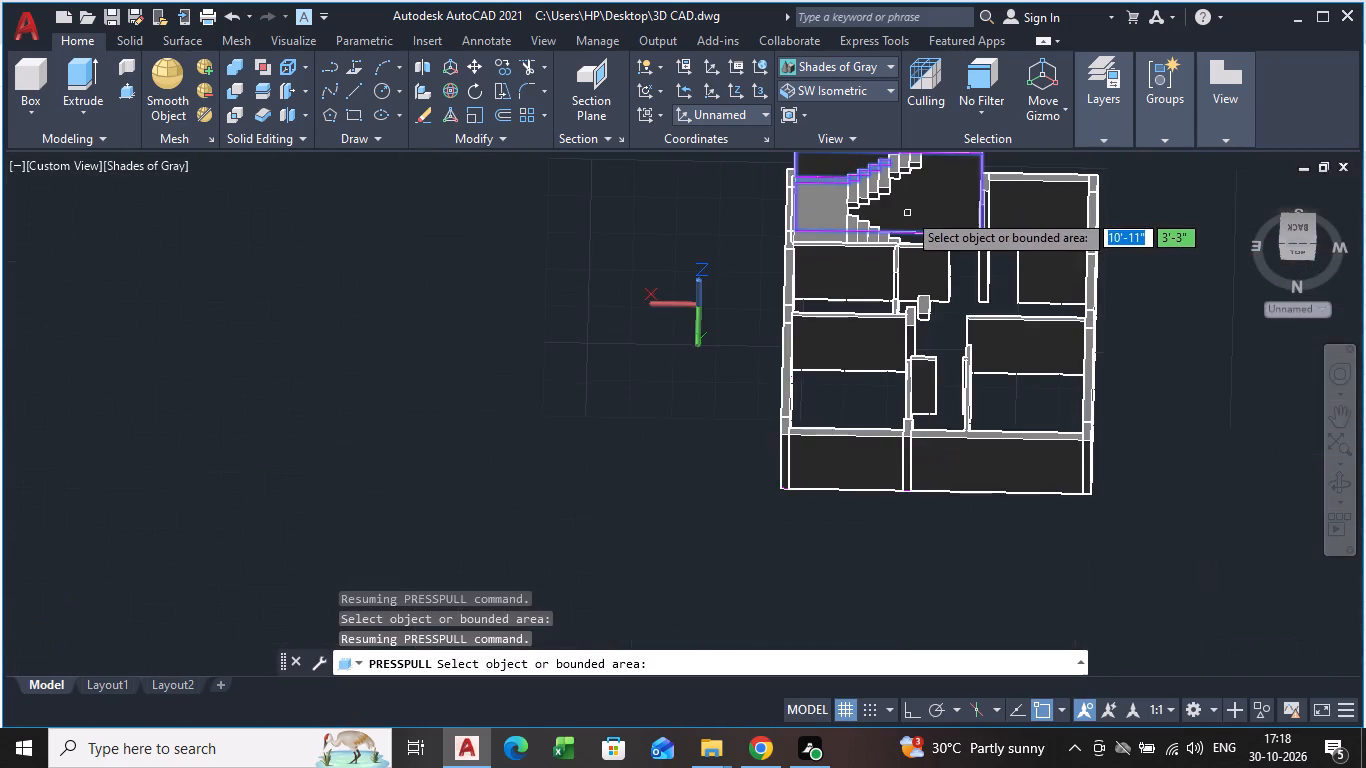
{"action": "middle_click_drag", "start_coordinate": [903, 215], "coordinate": [833, 346], "text": "shift"}
{"action": "scroll", "coordinate": [898, 233], "scroll_direction": "down", "scroll_amount": 1}
{"action": "middle_click_drag", "start_coordinate": [898, 235], "coordinate": [830, 347]}
{"action": "middle_click_drag", "start_coordinate": [851, 355], "coordinate": [856, 327]}
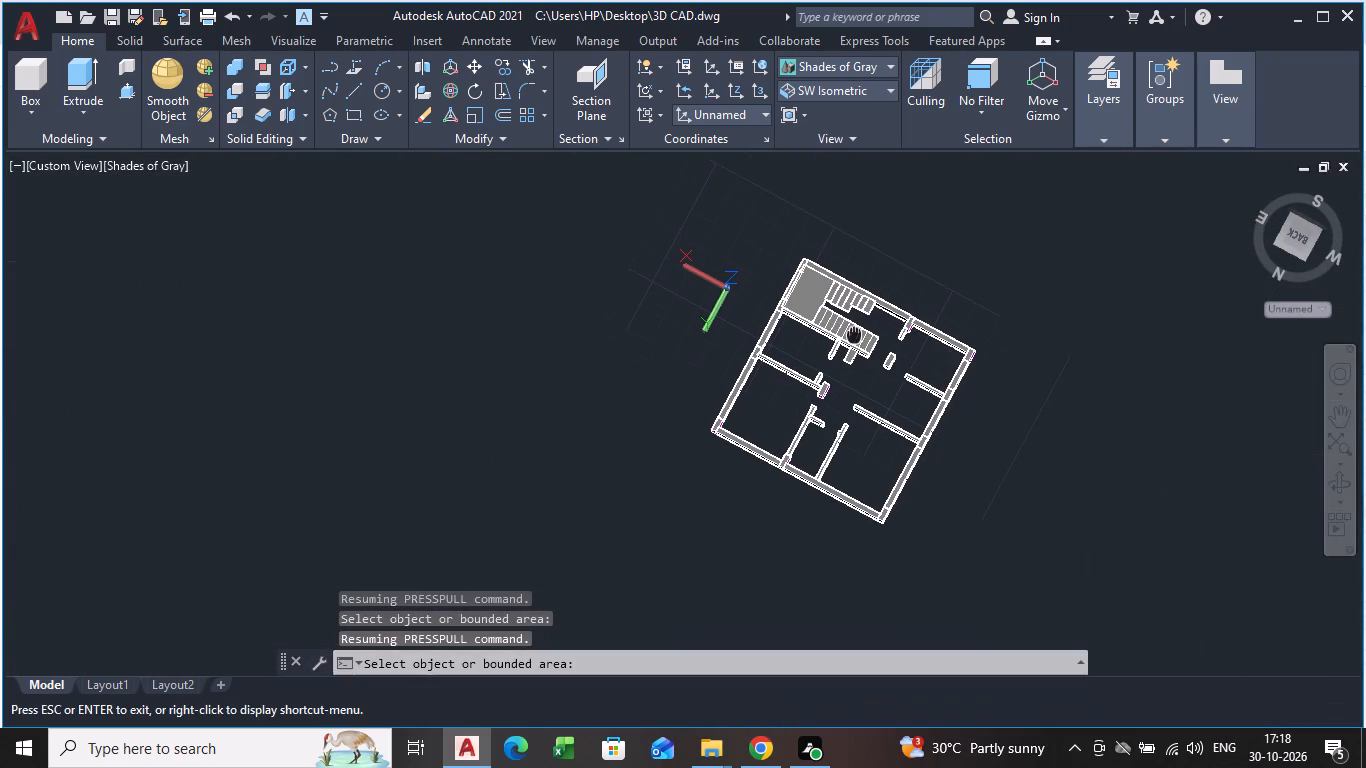
{"action": "middle_click_drag", "start_coordinate": [856, 327], "coordinate": [857, 327]}
{"action": "middle_click_drag", "start_coordinate": [854, 329], "coordinate": [868, 222], "text": "shift"}
{"action": "scroll", "coordinate": [859, 266], "scroll_direction": "up", "scroll_amount": 3}
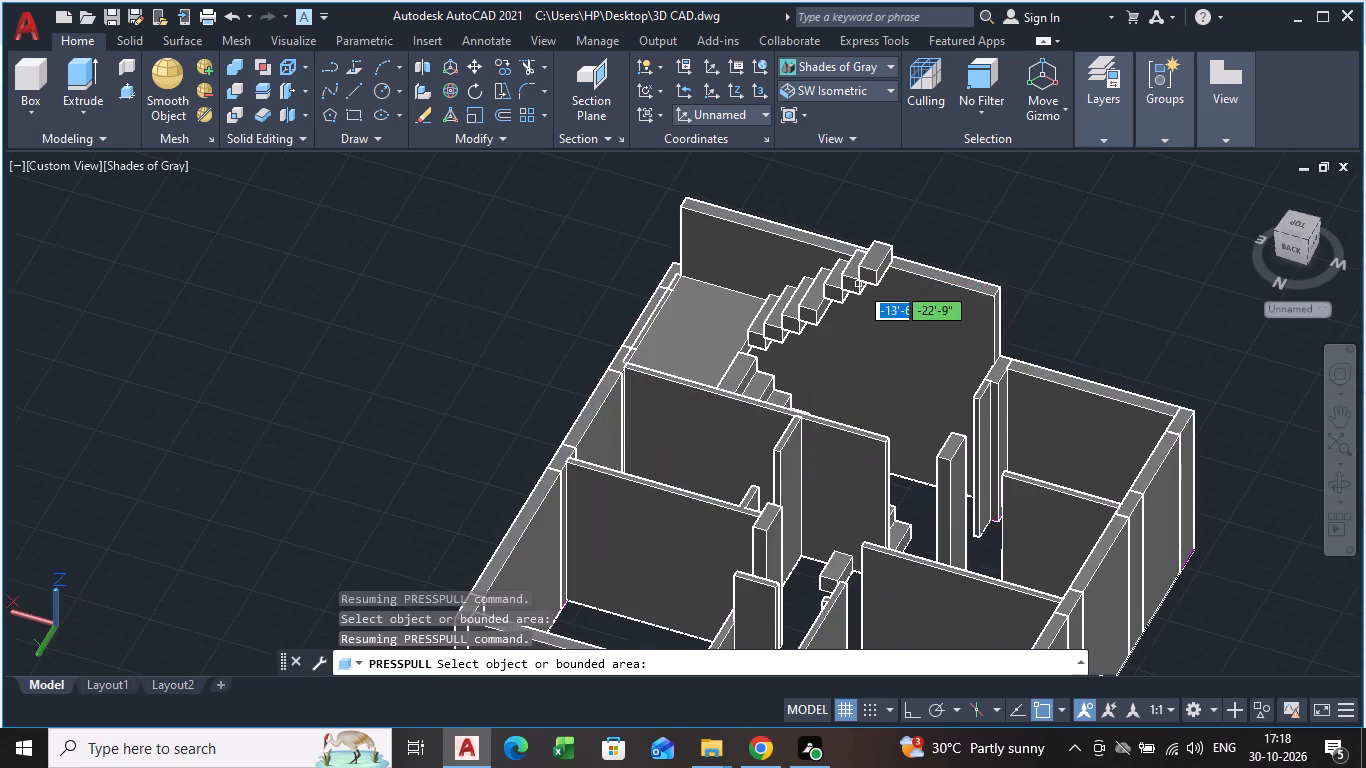
{"action": "scroll", "coordinate": [859, 285], "scroll_direction": "up", "scroll_amount": 3}
{"action": "left_click", "coordinate": [794, 315]}
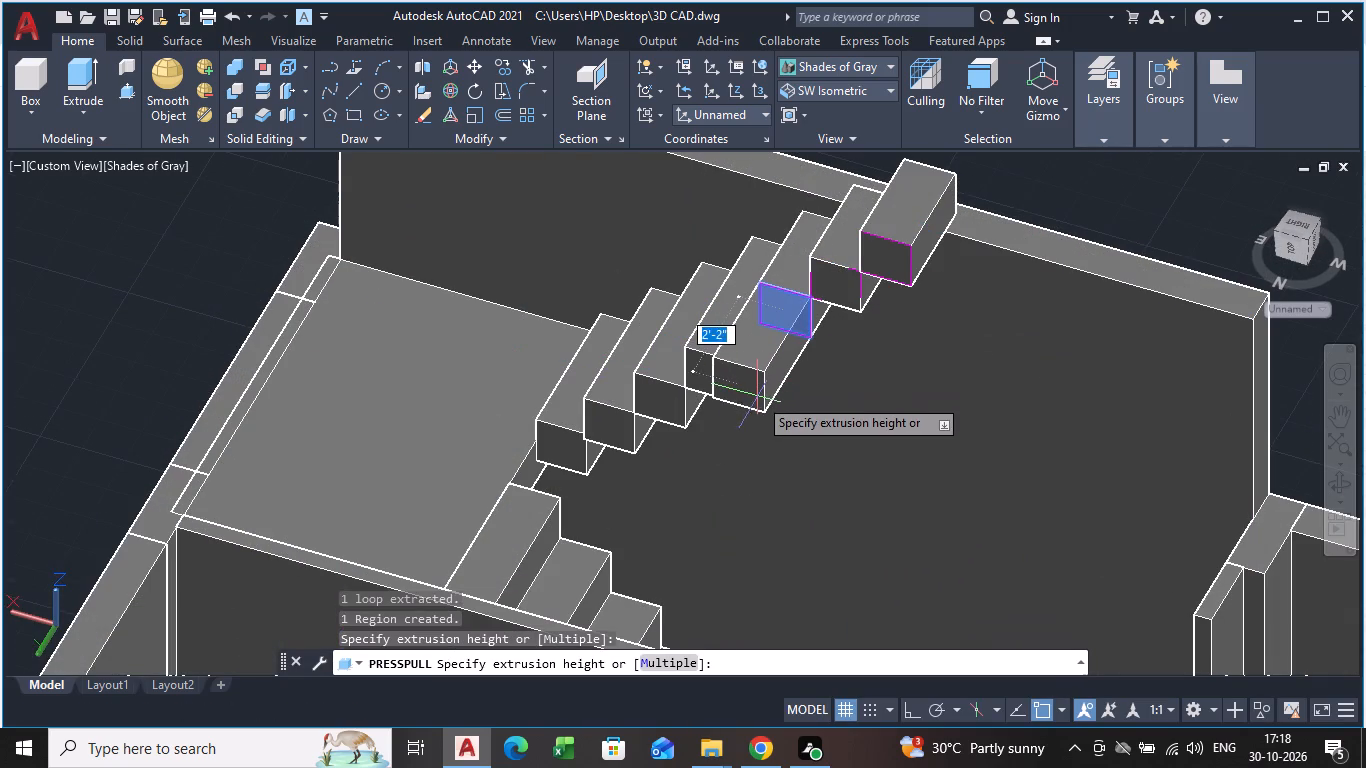
{"action": "key", "text": "1"}
{"action": "key", "text": "apostrophe"}
{"action": "key", "text": "Return"}
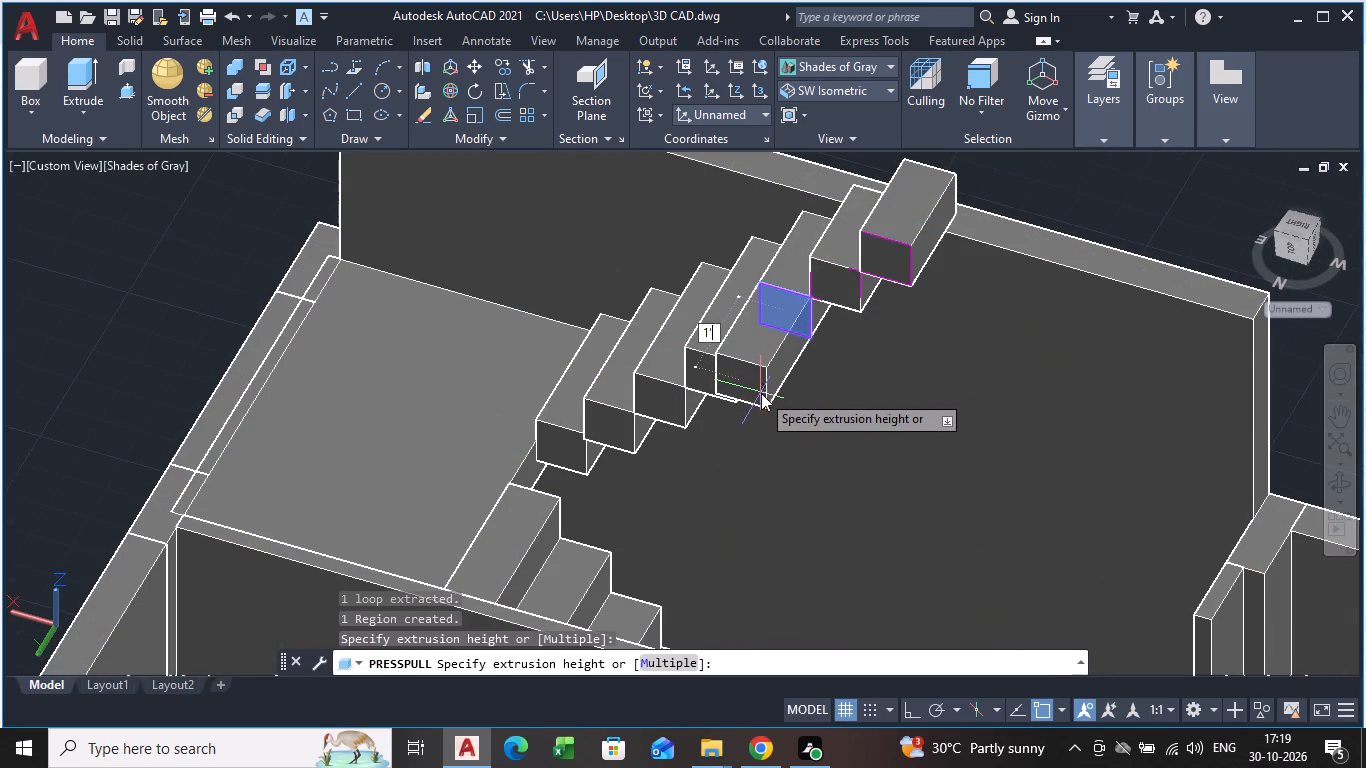
{"action": "left_click", "coordinate": [826, 289]}
{"action": "middle_click_drag", "start_coordinate": [803, 336], "coordinate": [823, 330]}
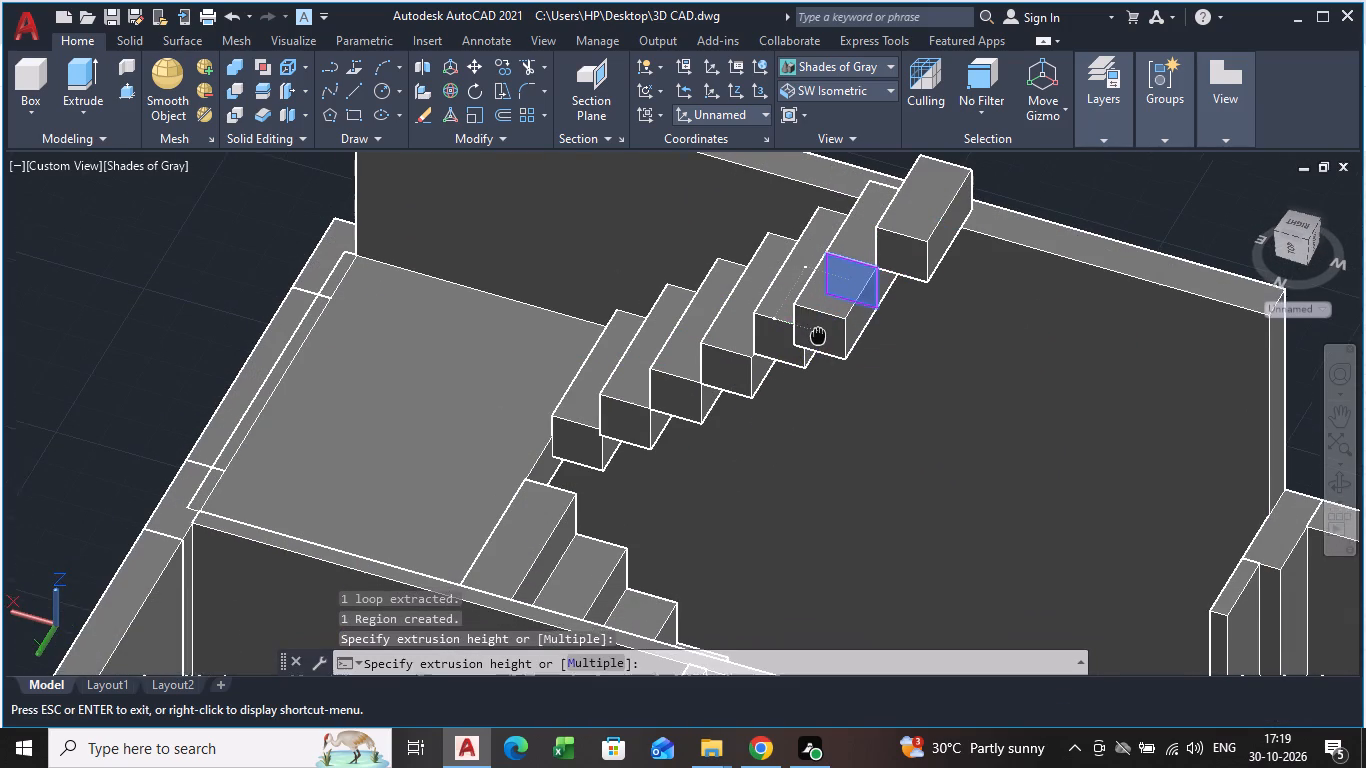
{"action": "middle_click_drag", "start_coordinate": [823, 330], "coordinate": [761, 308]}
{"action": "middle_click_drag", "start_coordinate": [747, 330], "coordinate": [797, 319]}
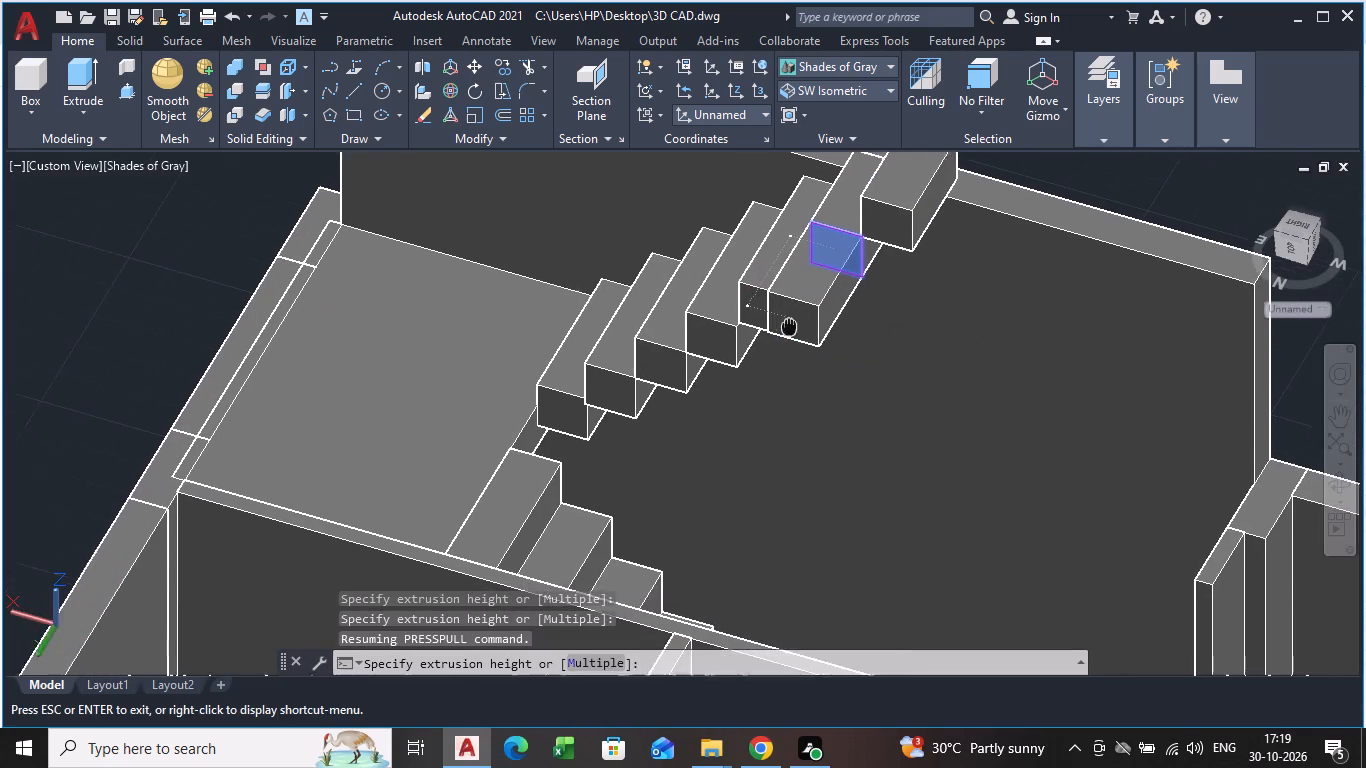
{"action": "middle_click_drag", "start_coordinate": [797, 319], "coordinate": [817, 313]}
{"action": "type", "text": "1'"}
{"action": "key", "text": "Return"}
{"action": "left_click", "coordinate": [900, 210]}
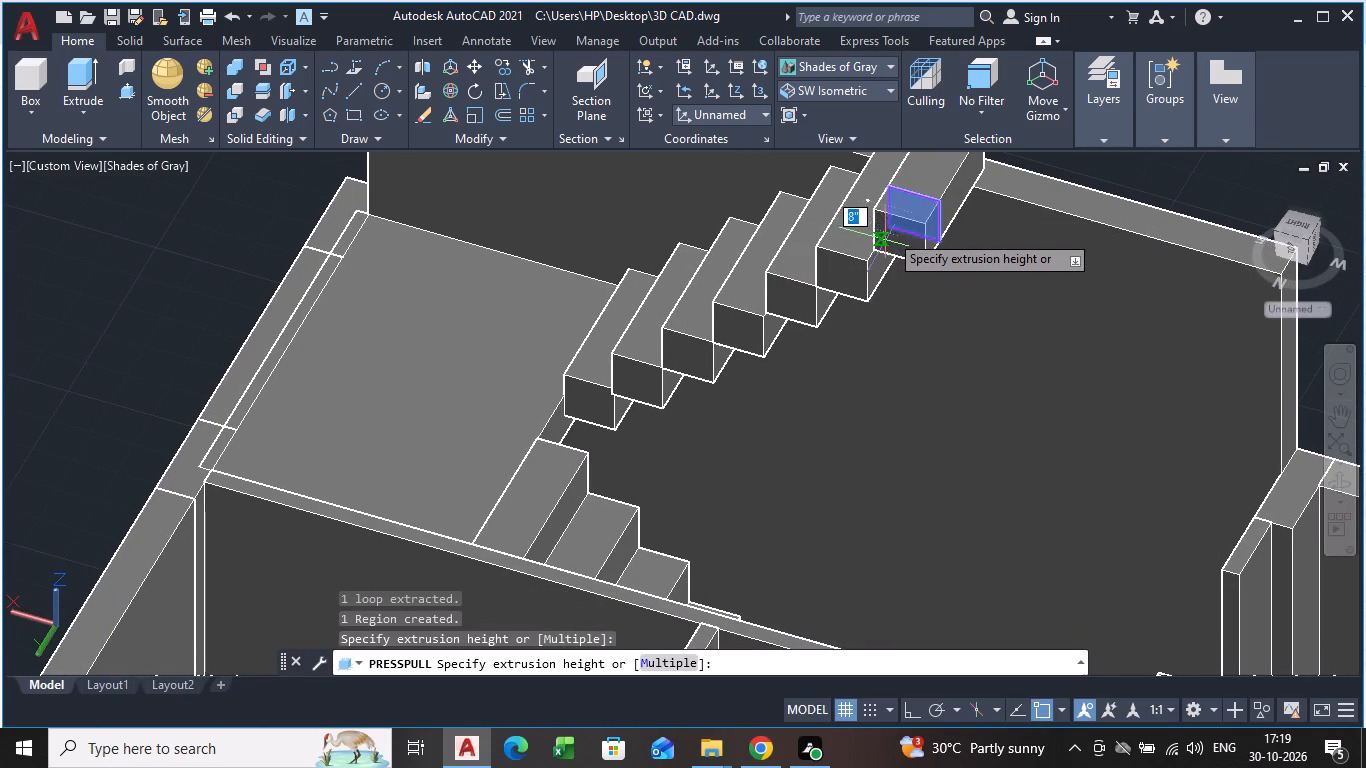
{"action": "type", "text": "1'"}
{"action": "key", "text": "Return"}
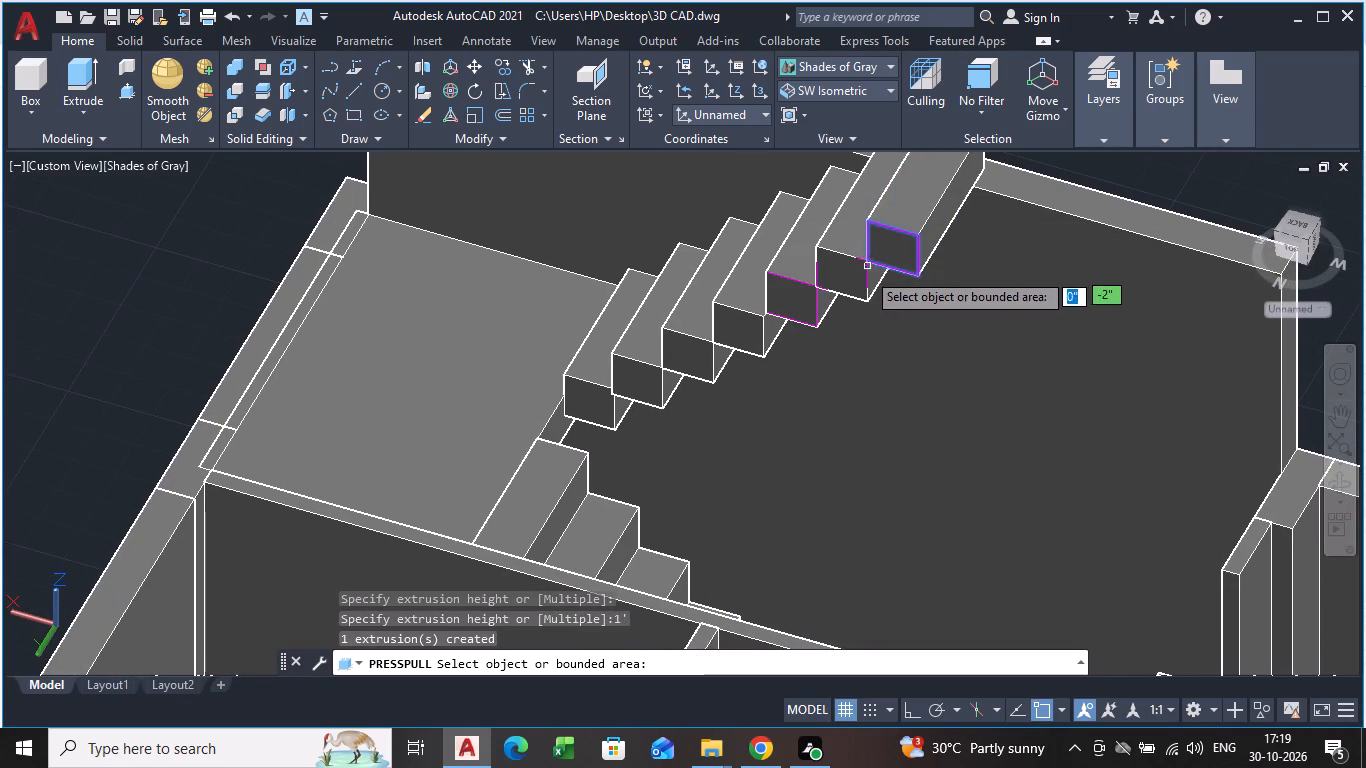
{"action": "key", "text": "space"}
Examine both widened stair flights and the landing from several sides, down to the foot of the first flight between the nearby walls.
{"action": "scroll", "coordinate": [618, 341], "scroll_direction": "down", "scroll_amount": 2}
{"action": "scroll", "coordinate": [785, 371], "scroll_direction": "up", "scroll_amount": 1}
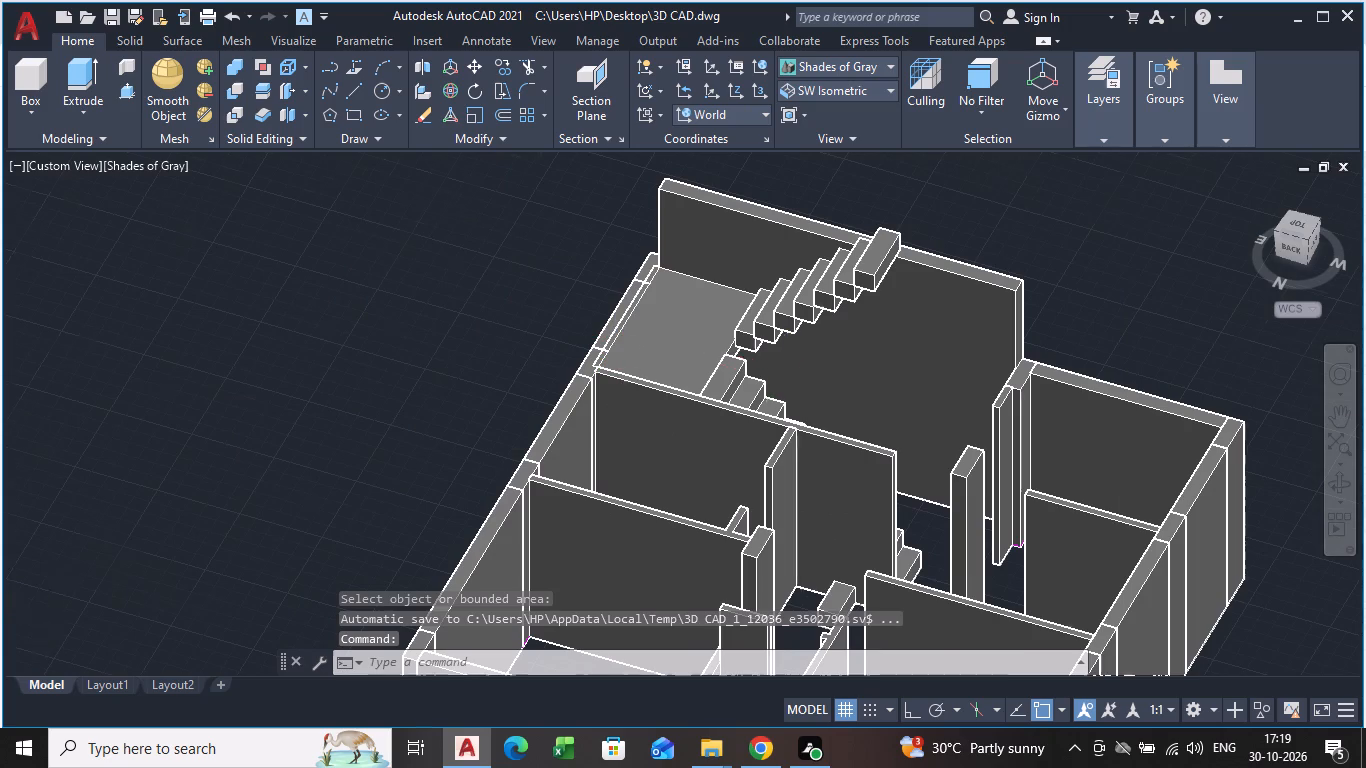
{"action": "scroll", "coordinate": [785, 371], "scroll_direction": "up", "scroll_amount": 4}
{"action": "scroll", "coordinate": [741, 341], "scroll_direction": "down", "scroll_amount": 1}
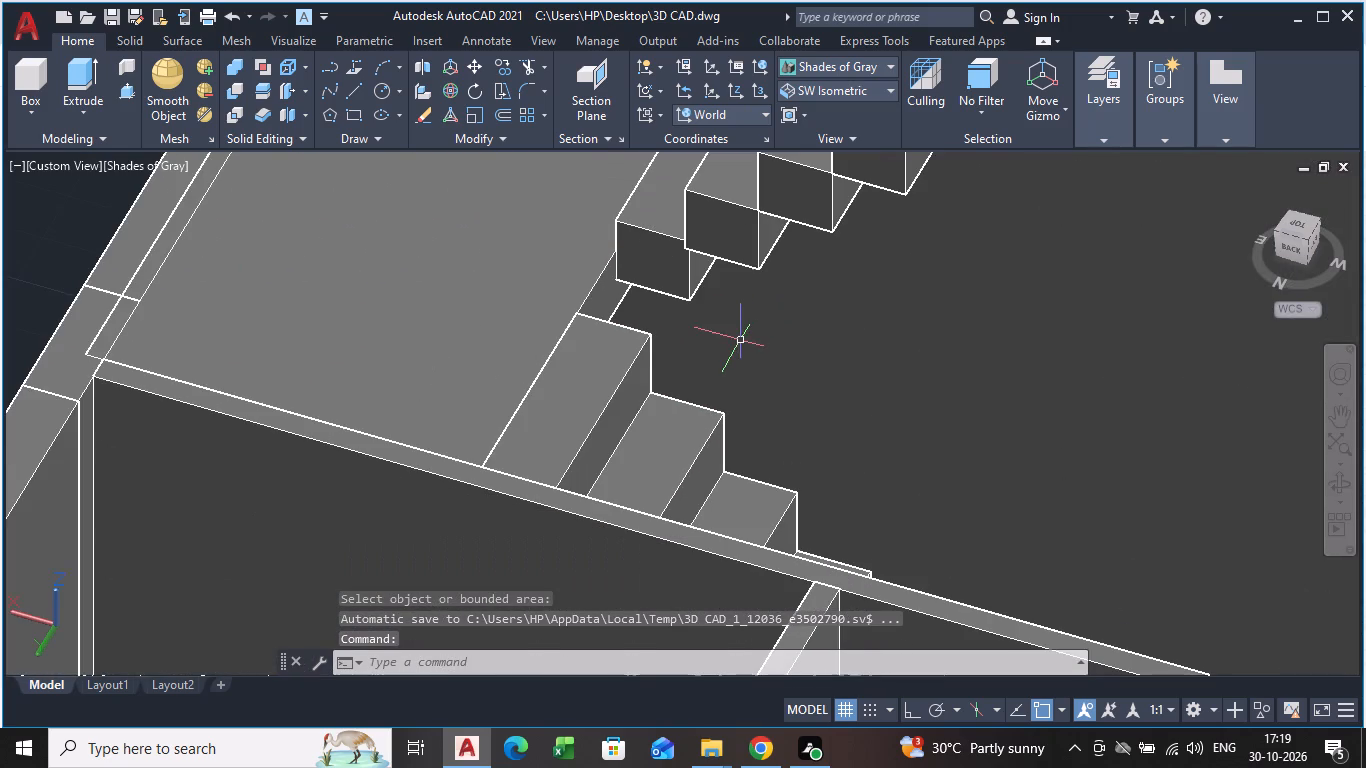
{"action": "middle_click_drag", "start_coordinate": [783, 407], "coordinate": [800, 356]}
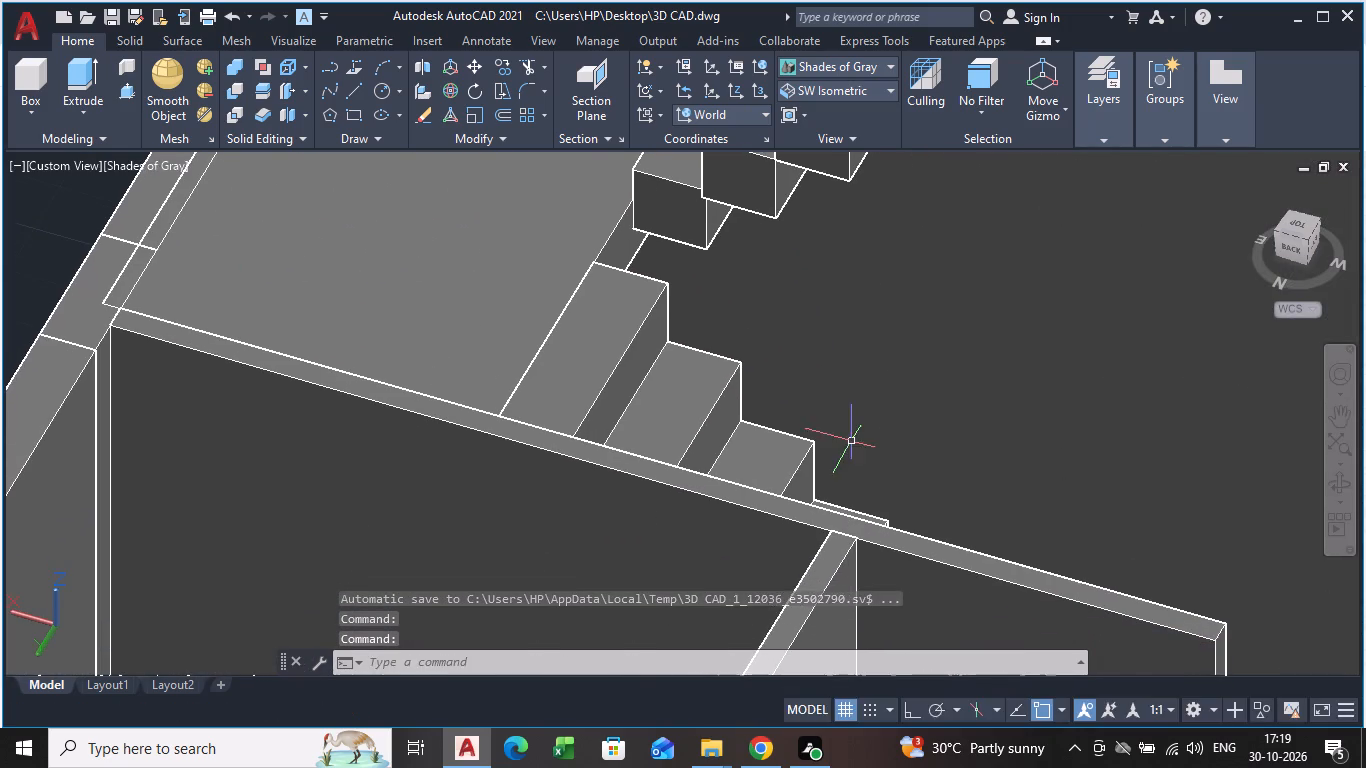
{"action": "middle_click_drag", "start_coordinate": [849, 455], "coordinate": [792, 331]}
{"action": "middle_click_drag", "start_coordinate": [845, 410], "coordinate": [796, 375]}
{"action": "scroll", "coordinate": [801, 367], "scroll_direction": "down", "scroll_amount": 1}
{"action": "middle_click_drag", "start_coordinate": [801, 367], "coordinate": [806, 283]}
{"action": "middle_click_drag", "start_coordinate": [844, 363], "coordinate": [752, 368]}
{"action": "scroll", "coordinate": [844, 364], "scroll_direction": "down", "scroll_amount": 1}
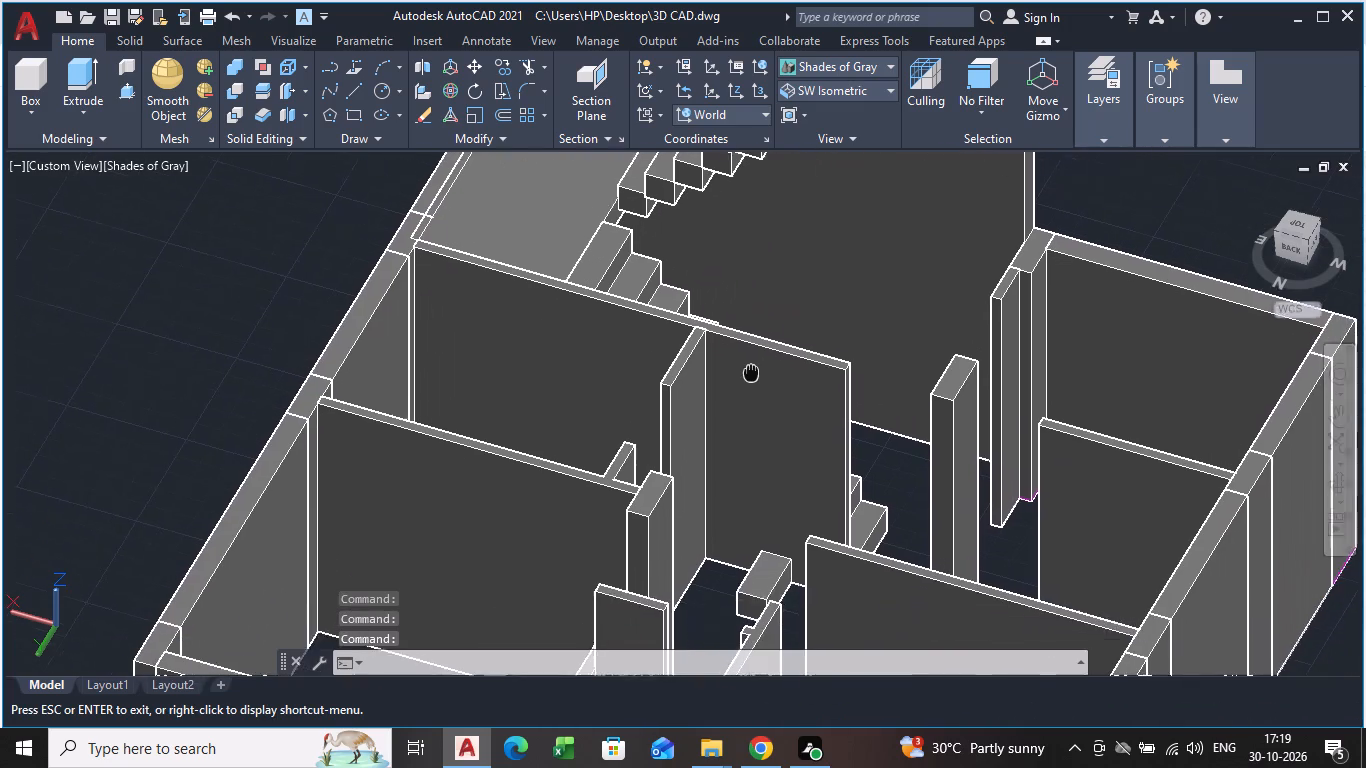
{"action": "middle_click_drag", "start_coordinate": [752, 368], "coordinate": [753, 362]}
{"action": "scroll", "coordinate": [803, 317], "scroll_direction": "down", "scroll_amount": 2}
{"action": "middle_click_drag", "start_coordinate": [818, 346], "coordinate": [693, 380], "text": "shift"}
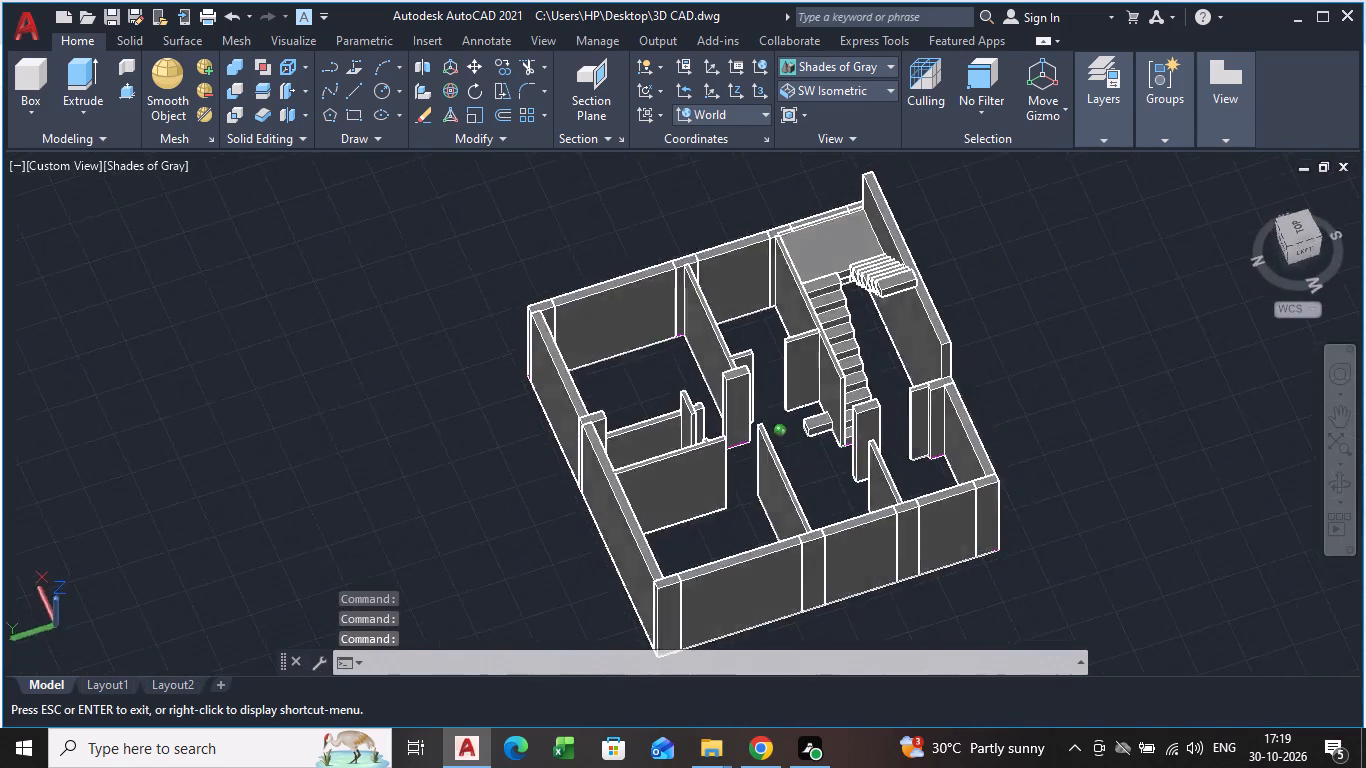
{"action": "middle_click_drag", "start_coordinate": [693, 380], "coordinate": [647, 345], "text": "shift"}
{"action": "scroll", "coordinate": [891, 446], "scroll_direction": "up", "scroll_amount": 2}
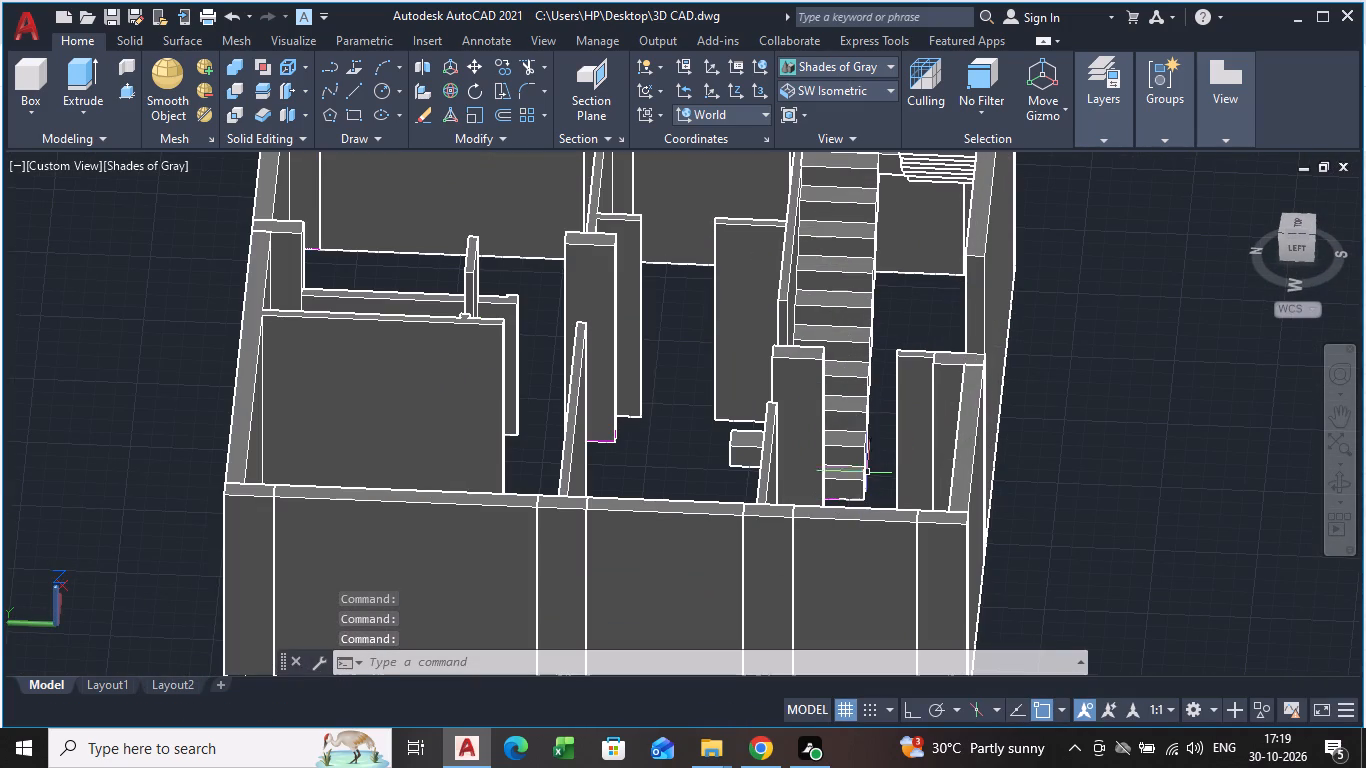
{"action": "middle_click_drag", "start_coordinate": [867, 461], "coordinate": [816, 508], "text": "shift"}
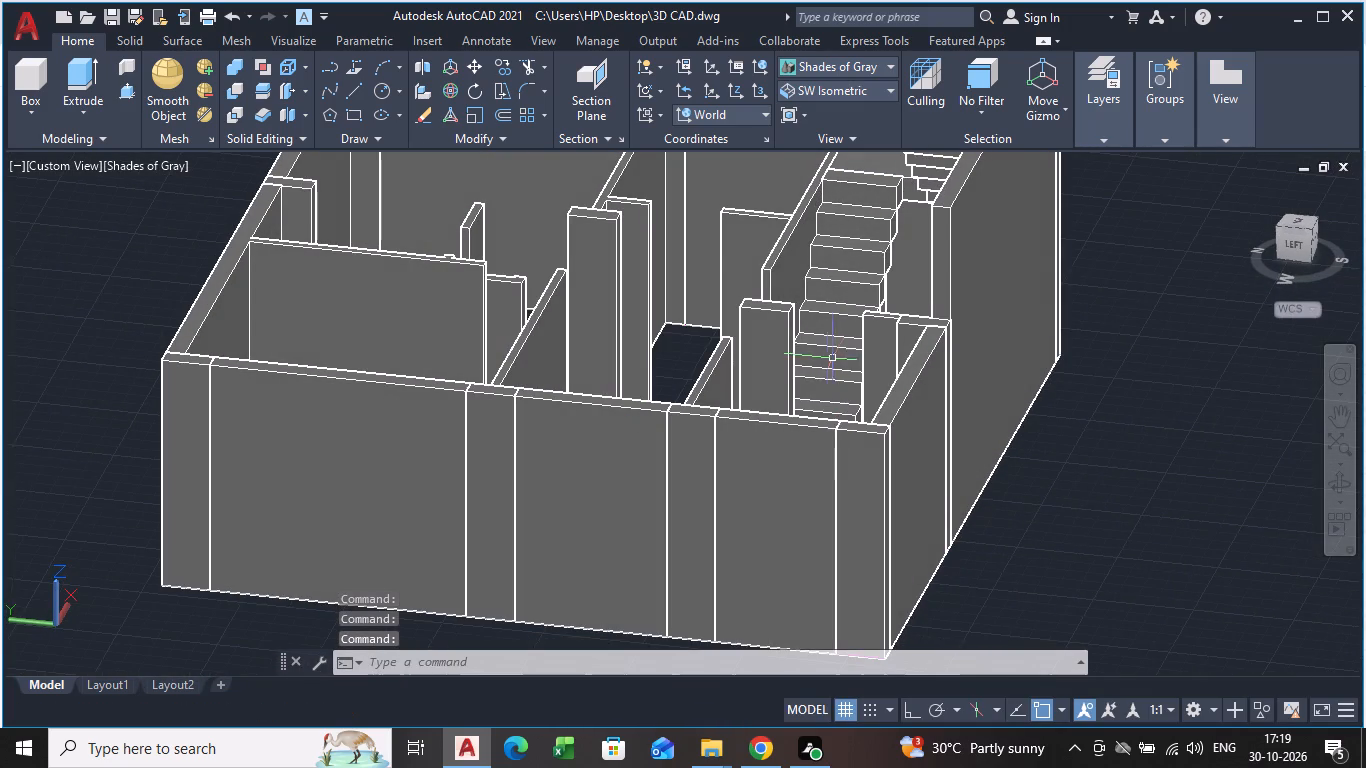
{"action": "scroll", "coordinate": [837, 355], "scroll_direction": "down", "scroll_amount": 1}
{"action": "middle_click_drag", "start_coordinate": [837, 365], "coordinate": [810, 394]}
{"action": "scroll", "coordinate": [810, 372], "scroll_direction": "down", "scroll_amount": 1, "text": "shift"}
{"action": "middle_click_drag", "start_coordinate": [810, 374], "coordinate": [790, 498], "text": "shift"}
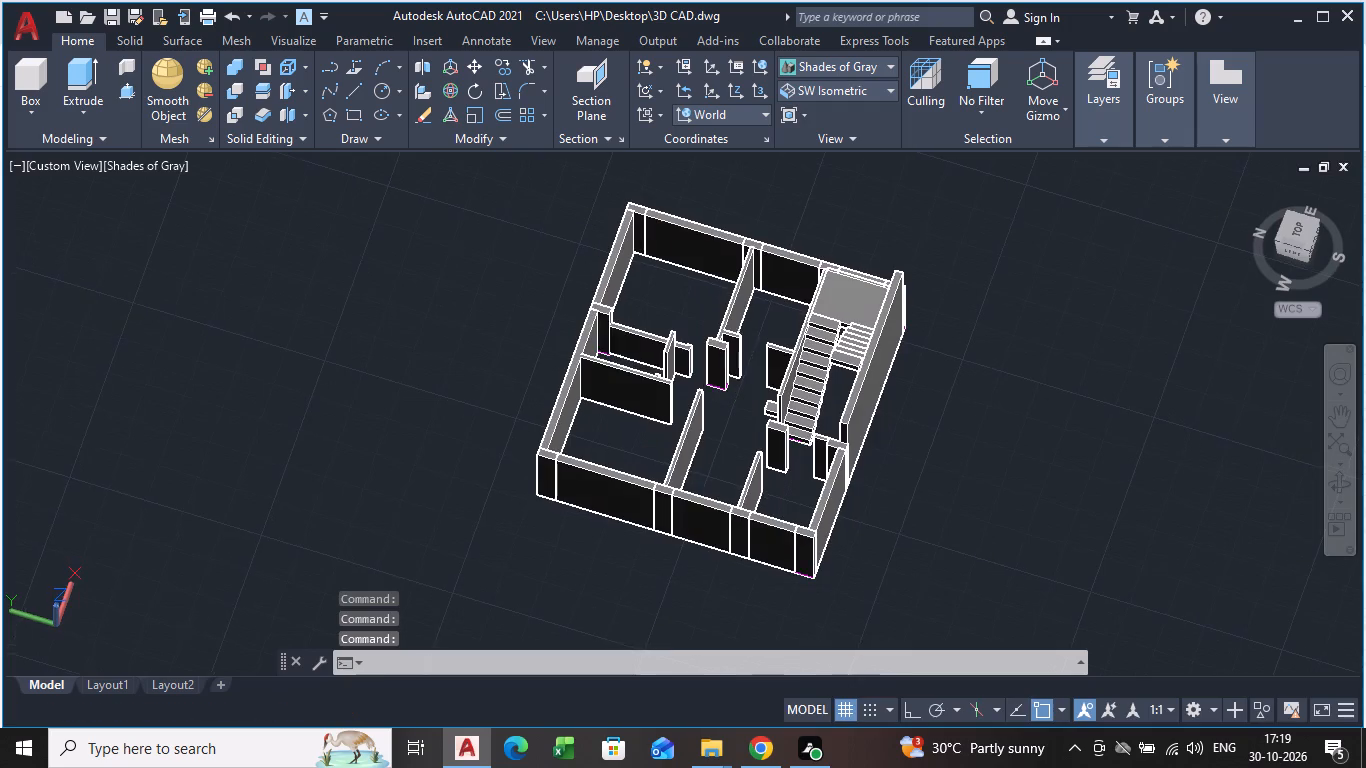
{"action": "scroll", "coordinate": [824, 412], "scroll_direction": "up", "scroll_amount": 6}
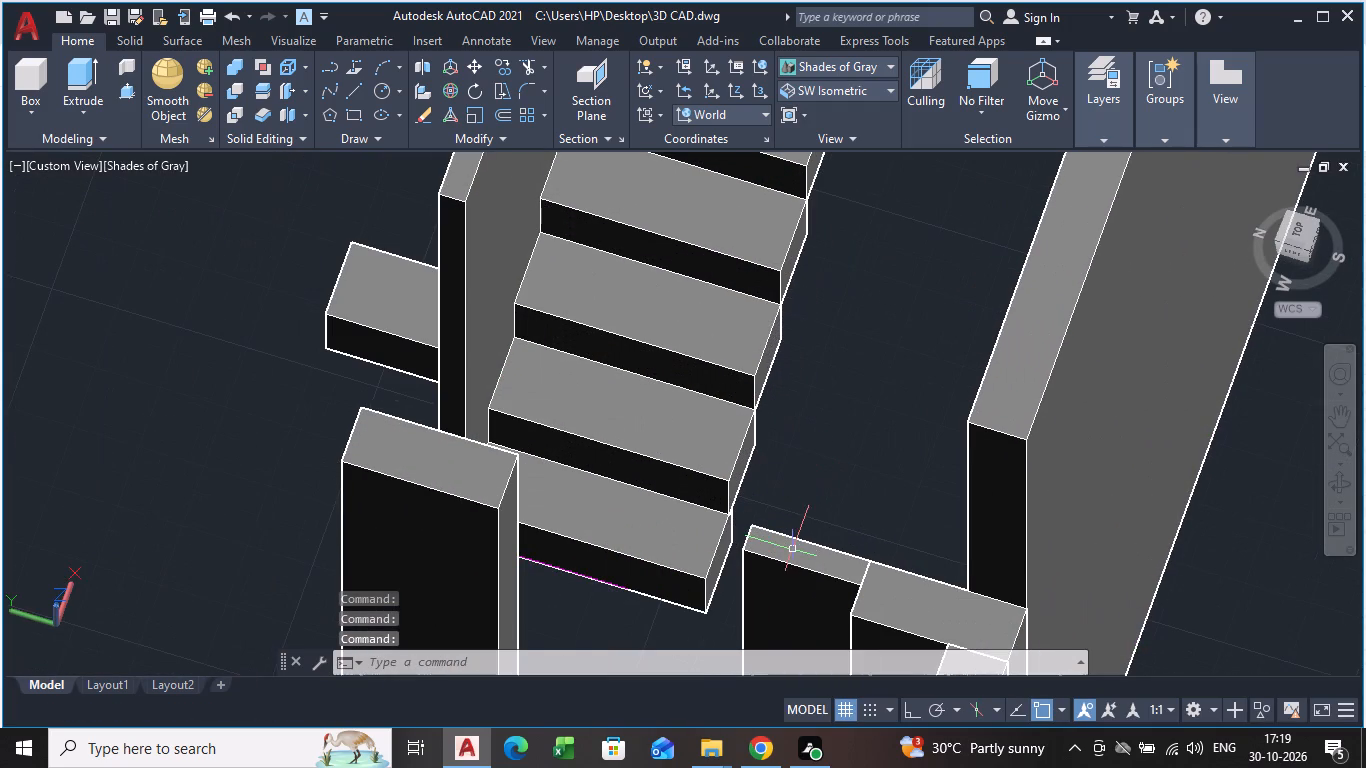
{"action": "middle_click_drag", "start_coordinate": [793, 552], "coordinate": [841, 562], "text": "shift"}
{"action": "scroll", "coordinate": [803, 552], "scroll_direction": "up", "scroll_amount": 2}
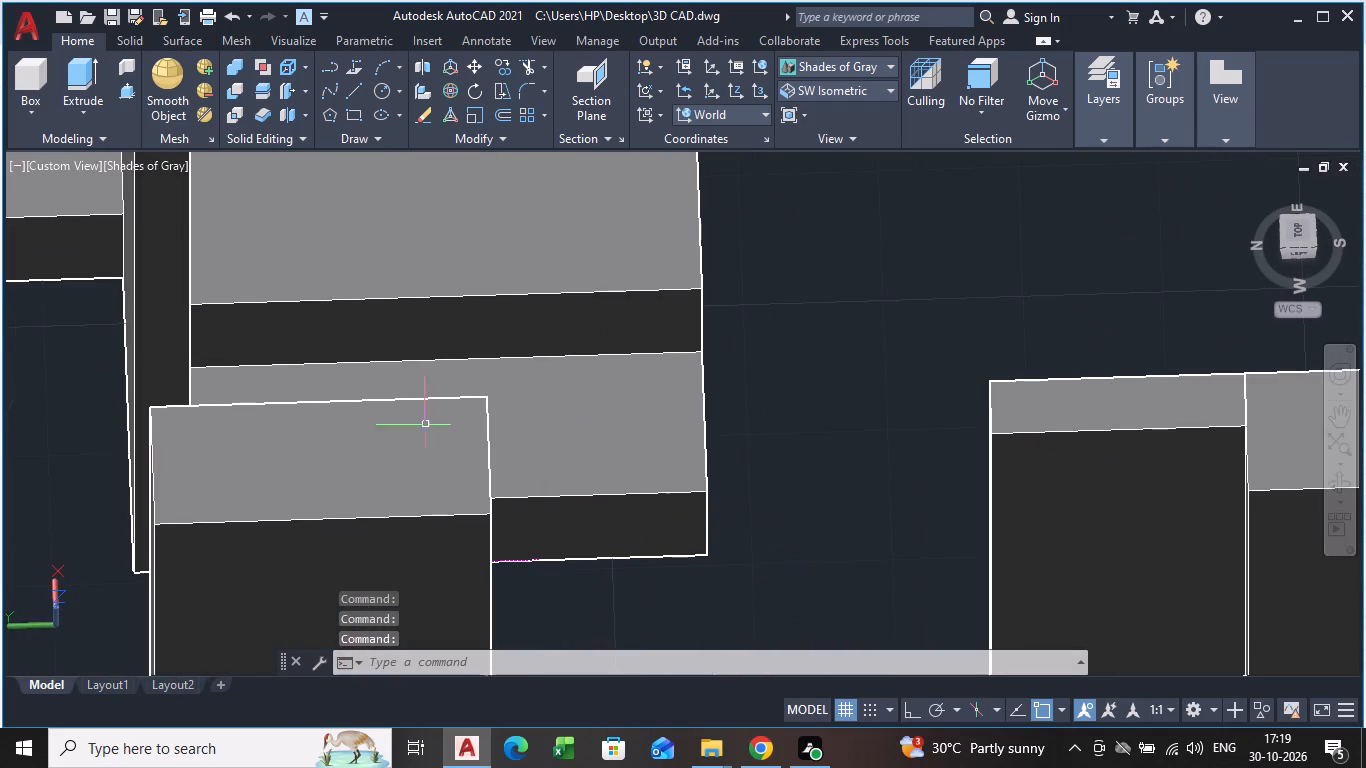
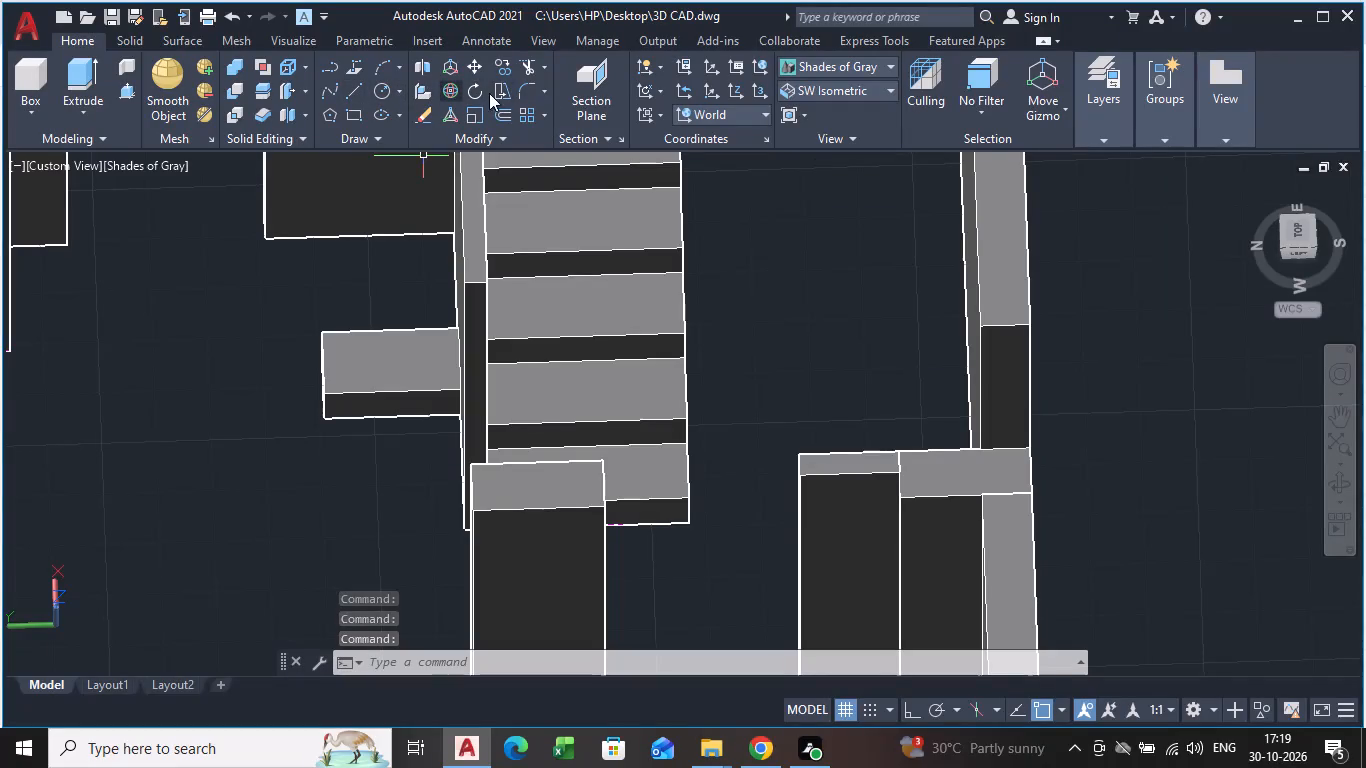
Draw a rectangle about 9'-11" by 9" in the gap between the flights, from the first flight's foot to the landing.
{"action": "left_click", "coordinate": [359, 120]}
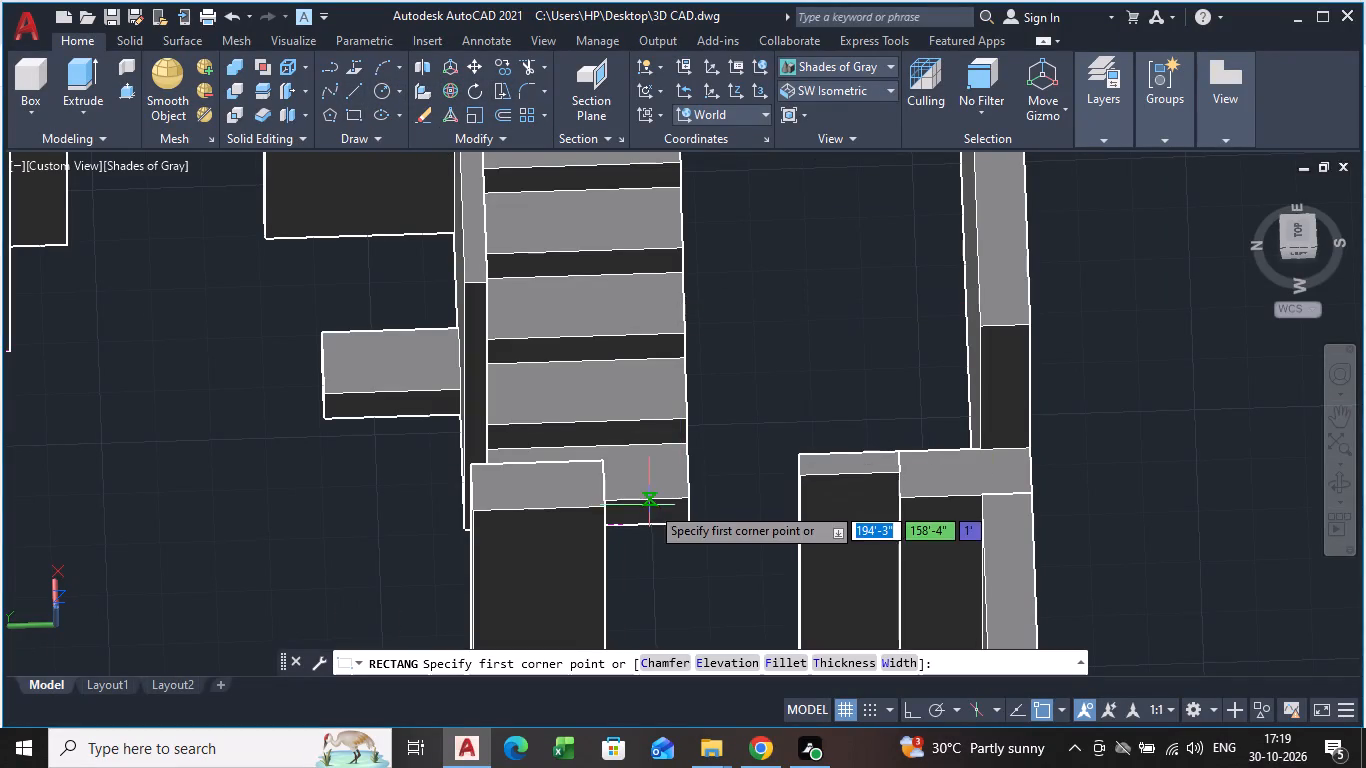
{"action": "scroll", "coordinate": [673, 509], "scroll_direction": "up", "scroll_amount": 3}
{"action": "left_click", "coordinate": [721, 553]}
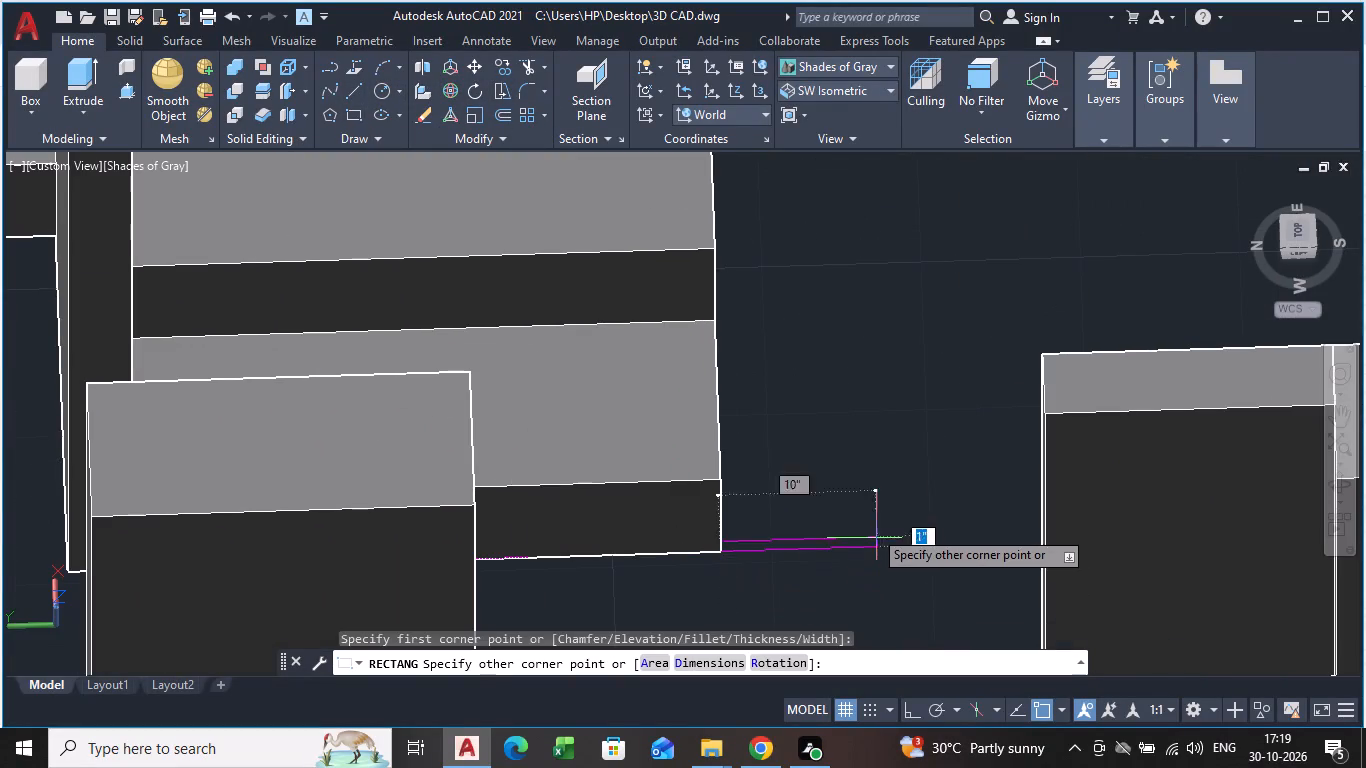
{"action": "scroll", "coordinate": [838, 246], "scroll_direction": "down", "scroll_amount": 2}
{"action": "middle_click_drag", "start_coordinate": [827, 242], "coordinate": [820, 263], "text": "shift"}
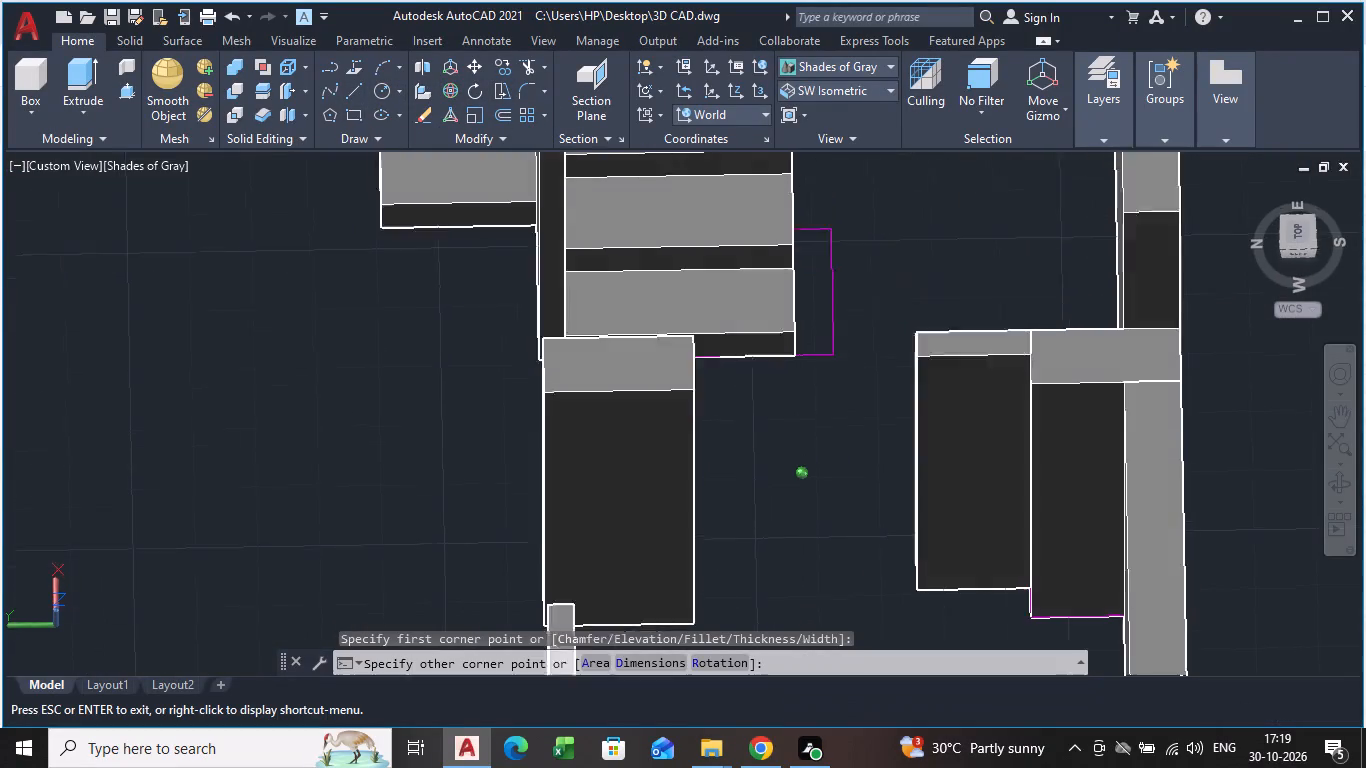
{"action": "middle_click_drag", "start_coordinate": [820, 263], "coordinate": [804, 328], "text": "shift"}
{"action": "scroll", "coordinate": [878, 210], "scroll_direction": "down", "scroll_amount": 2}
{"action": "middle_click_drag", "start_coordinate": [878, 190], "coordinate": [826, 299], "text": "shift"}
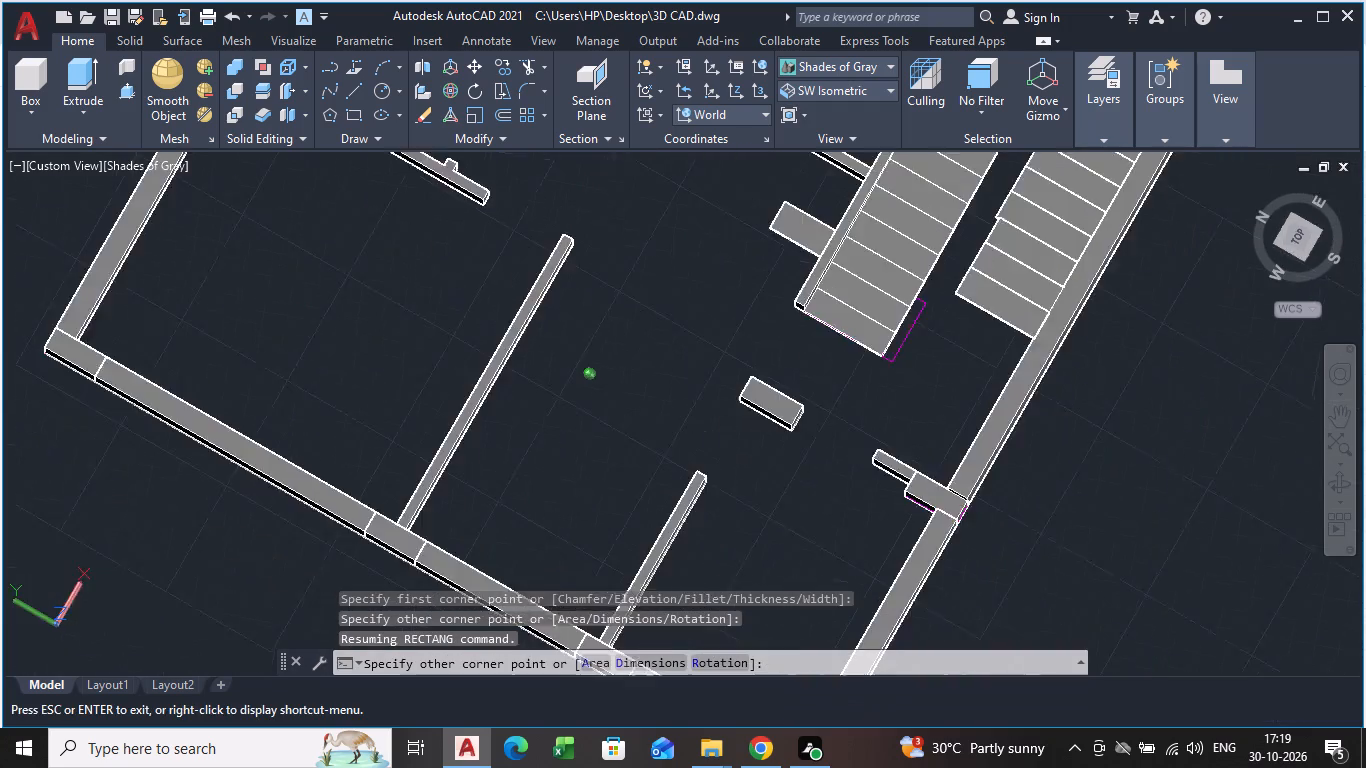
{"action": "middle_click_drag", "start_coordinate": [826, 299], "coordinate": [805, 333], "text": "shift"}
{"action": "scroll", "coordinate": [1061, 243], "scroll_direction": "up", "scroll_amount": 3}
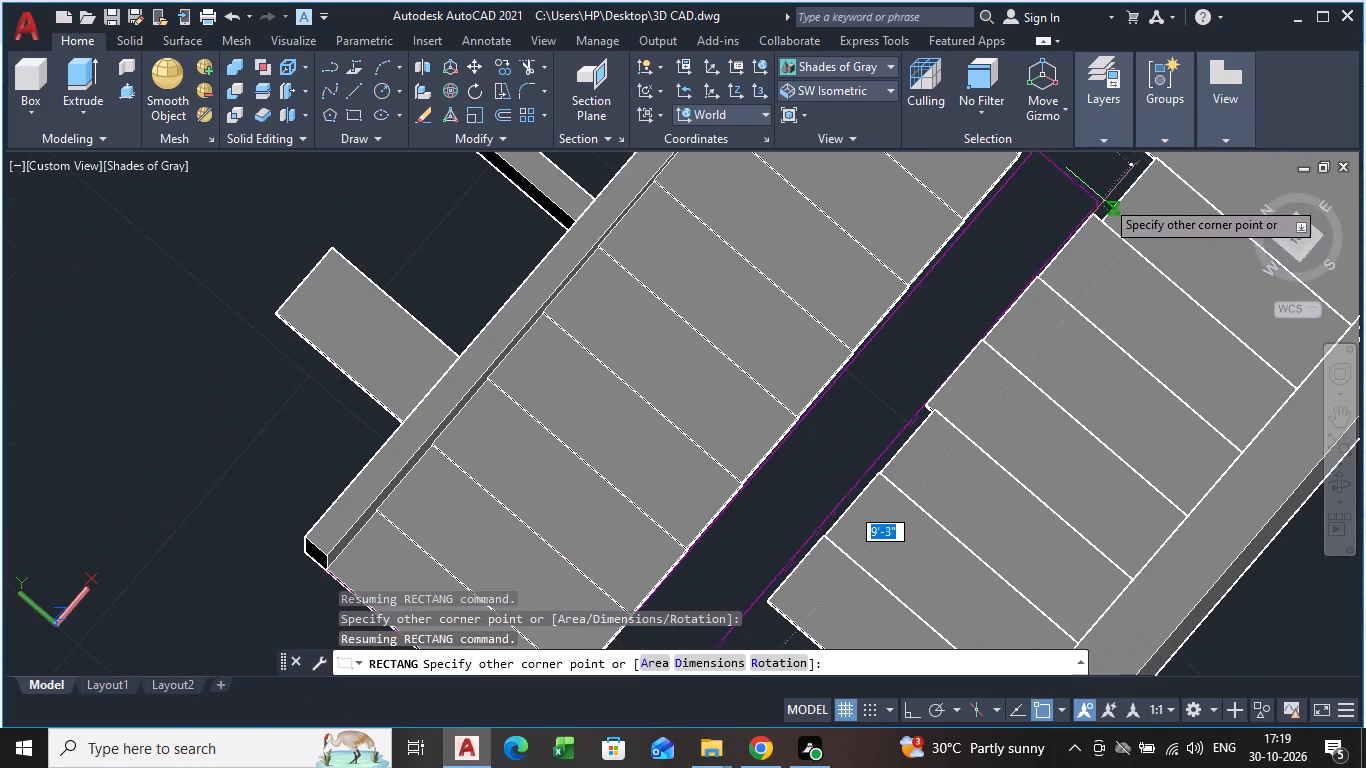
{"action": "scroll", "coordinate": [1119, 184], "scroll_direction": "down", "scroll_amount": 1}
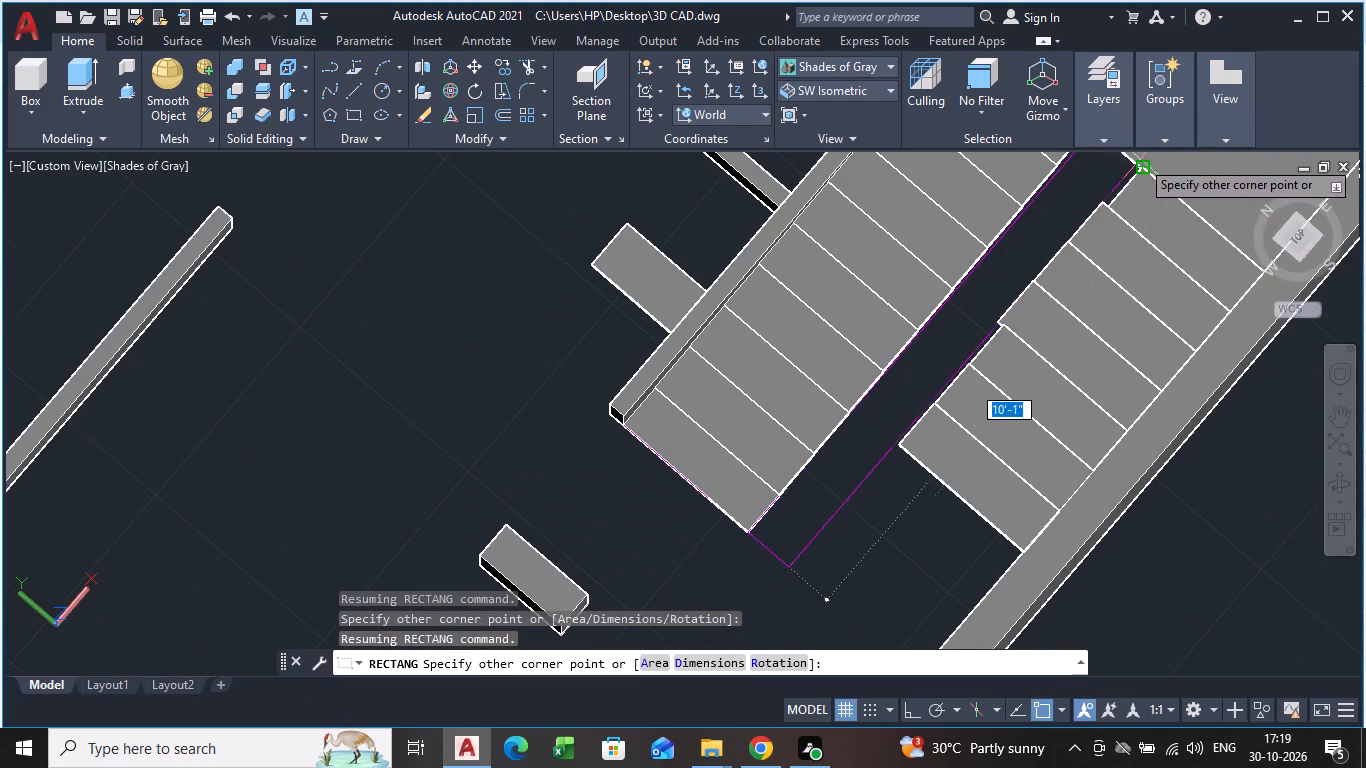
{"action": "middle_click_drag", "start_coordinate": [1134, 162], "coordinate": [1101, 227], "text": "shift"}
{"action": "scroll", "coordinate": [1122, 234], "scroll_direction": "up", "scroll_amount": 2}
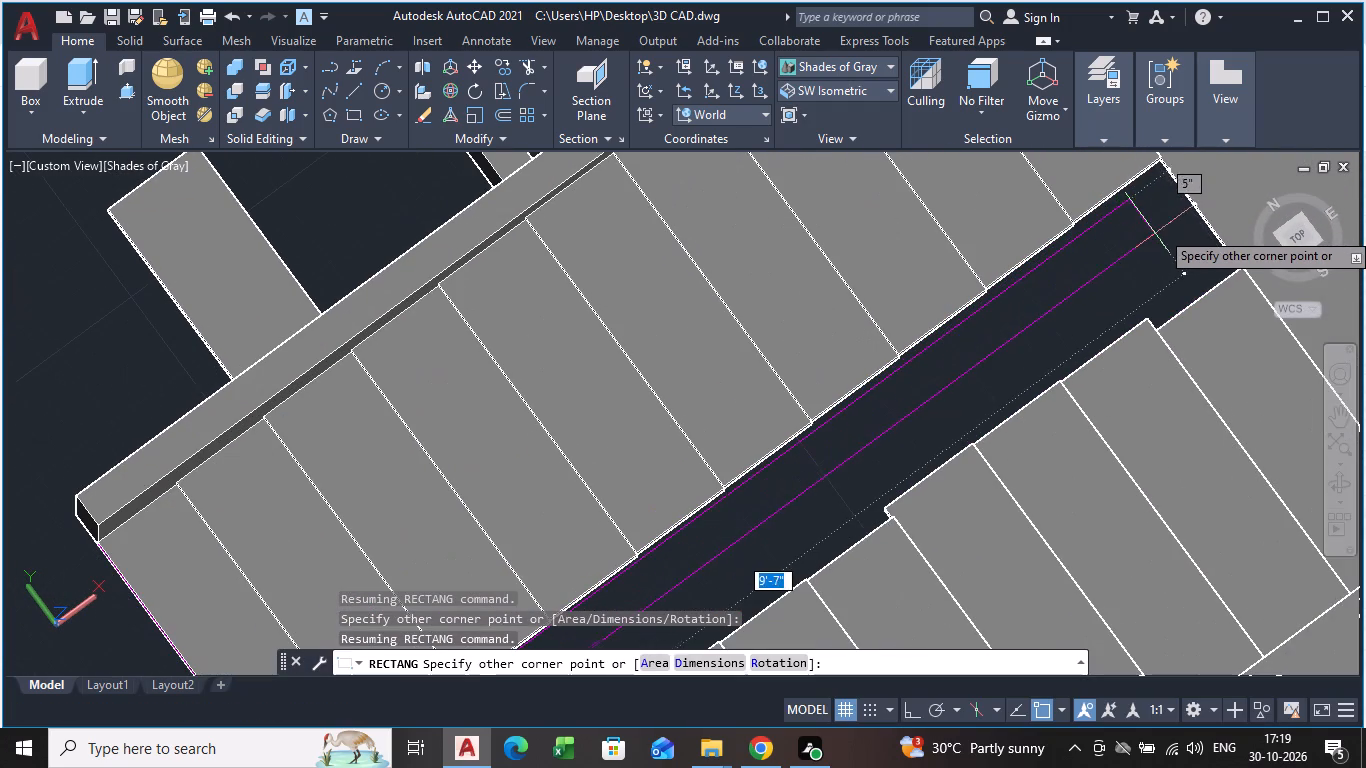
{"action": "left_click", "coordinate": [1218, 241]}
{"action": "key", "text": "space"}
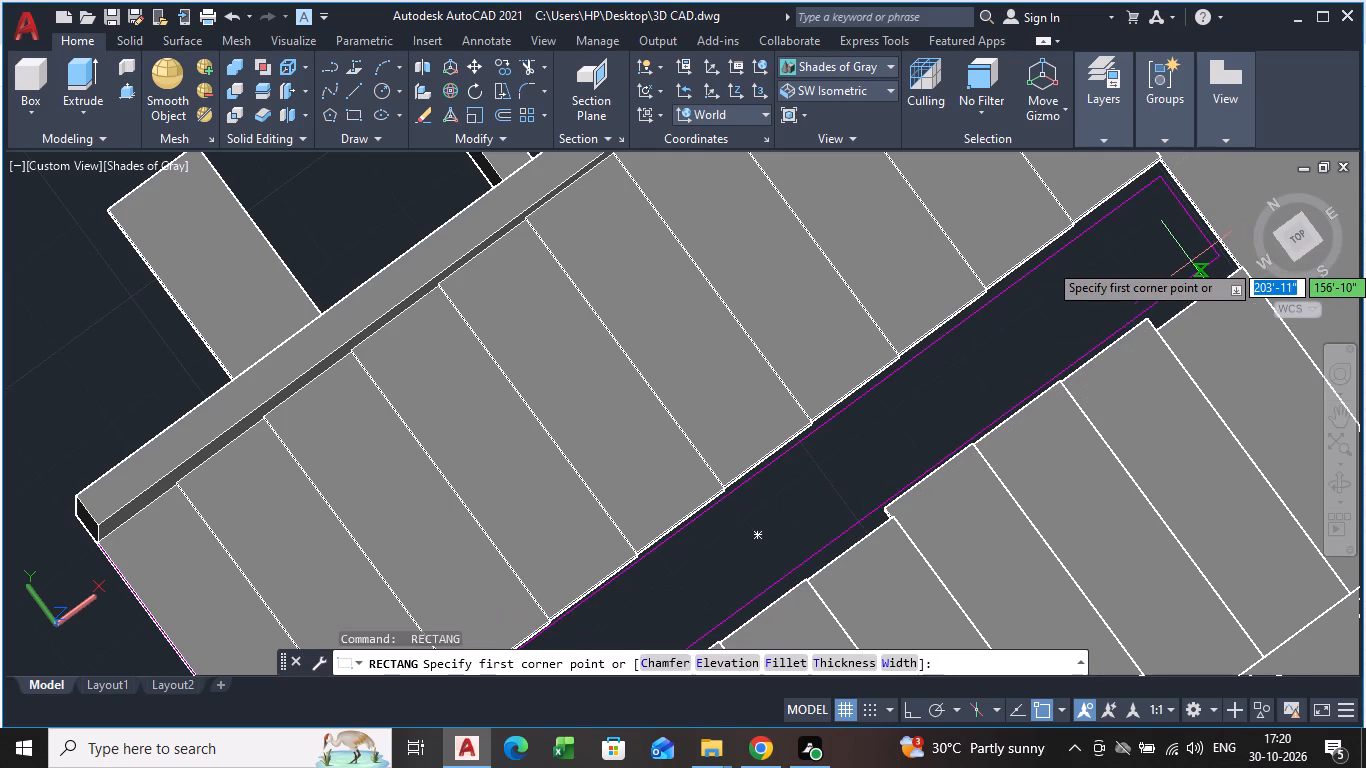
{"action": "key", "text": "Escape"}
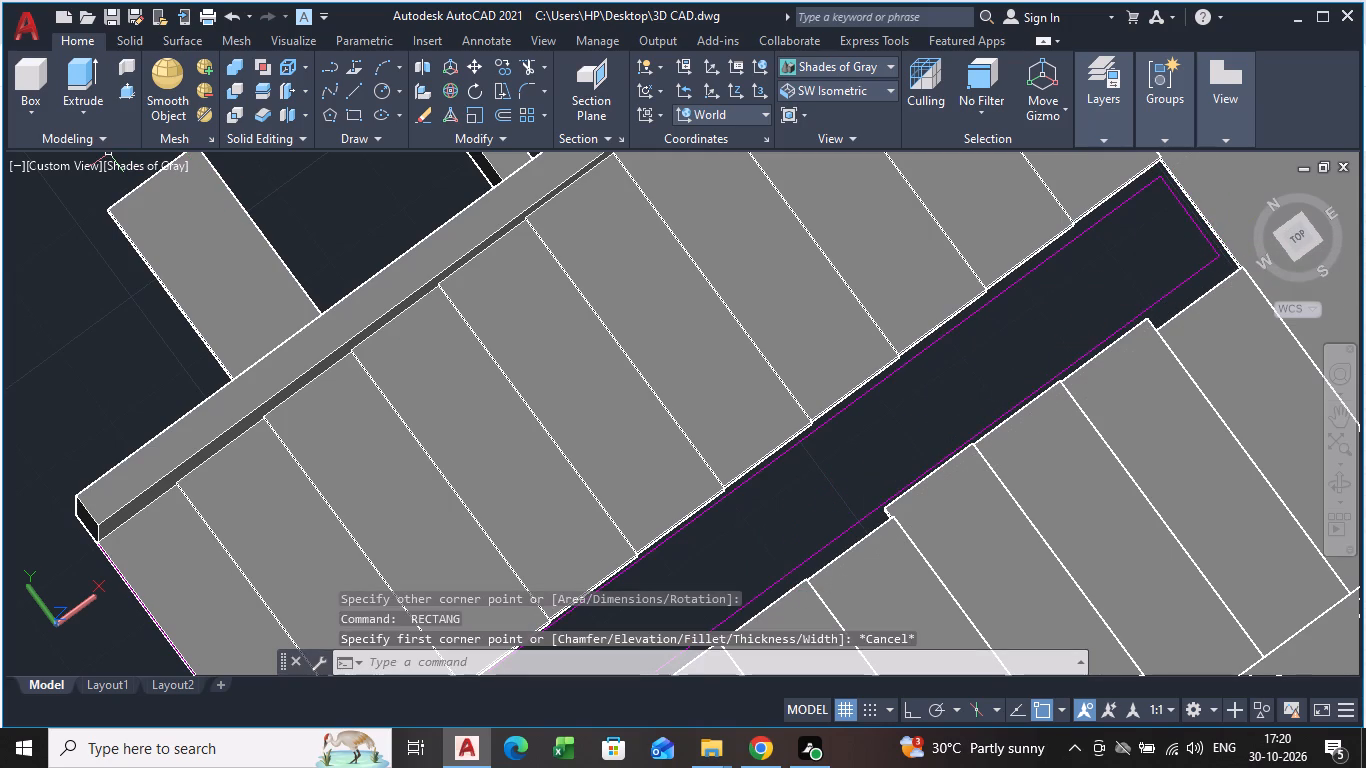
Press-pull the rectangle between the two flights up 15' into a dividing wall.
{"action": "left_click", "coordinate": [129, 92]}
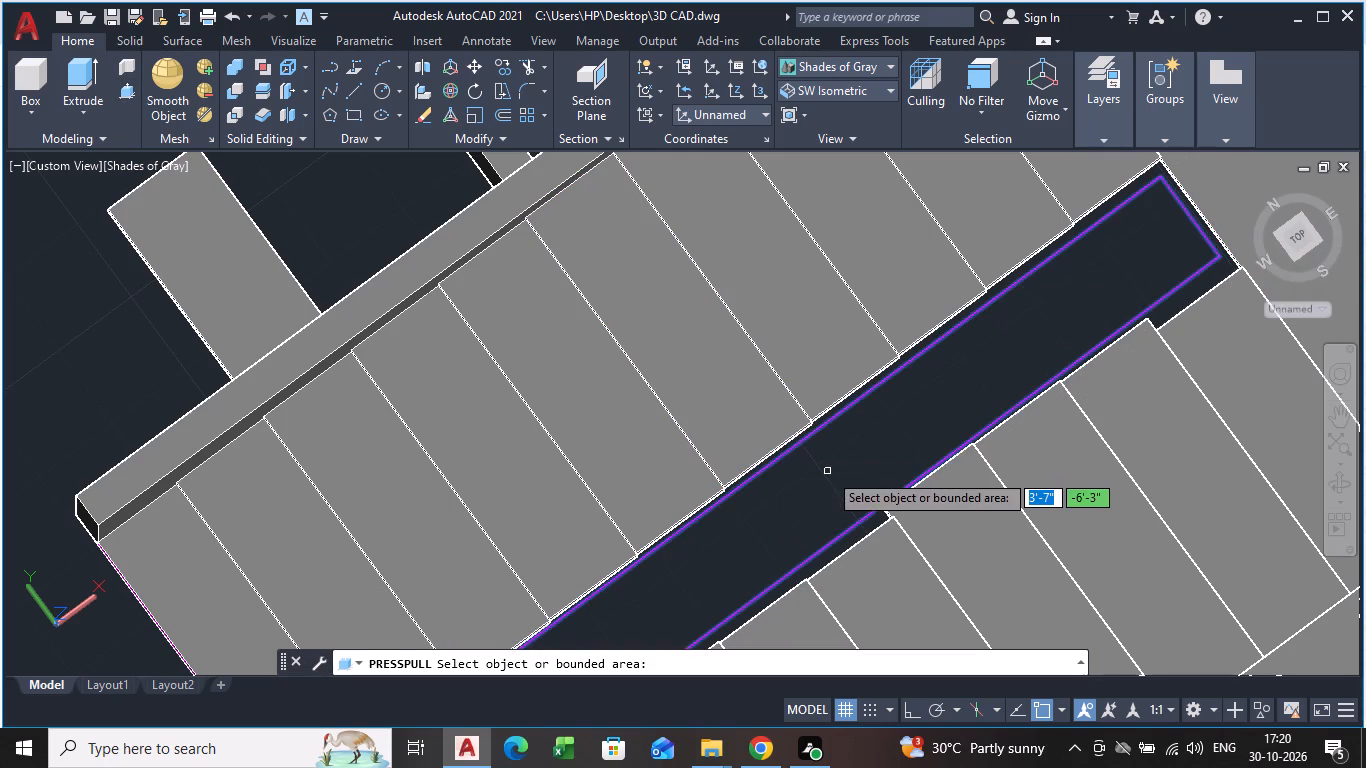
{"action": "left_click", "coordinate": [829, 475]}
{"action": "scroll", "coordinate": [809, 367], "scroll_direction": "down", "scroll_amount": 2}
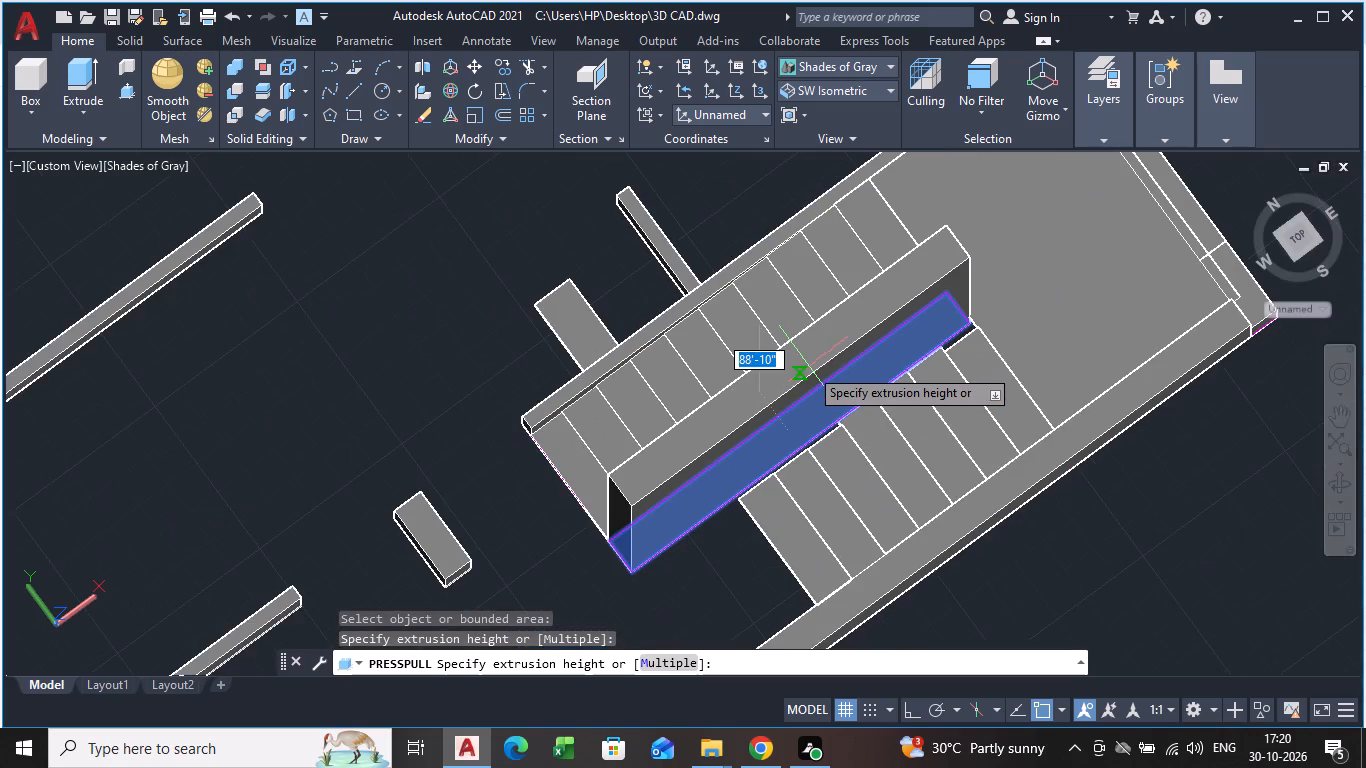
{"action": "middle_click_drag", "start_coordinate": [805, 371], "coordinate": [930, 344]}
{"action": "middle_click_drag", "start_coordinate": [930, 353], "coordinate": [1043, 366], "text": "shift"}
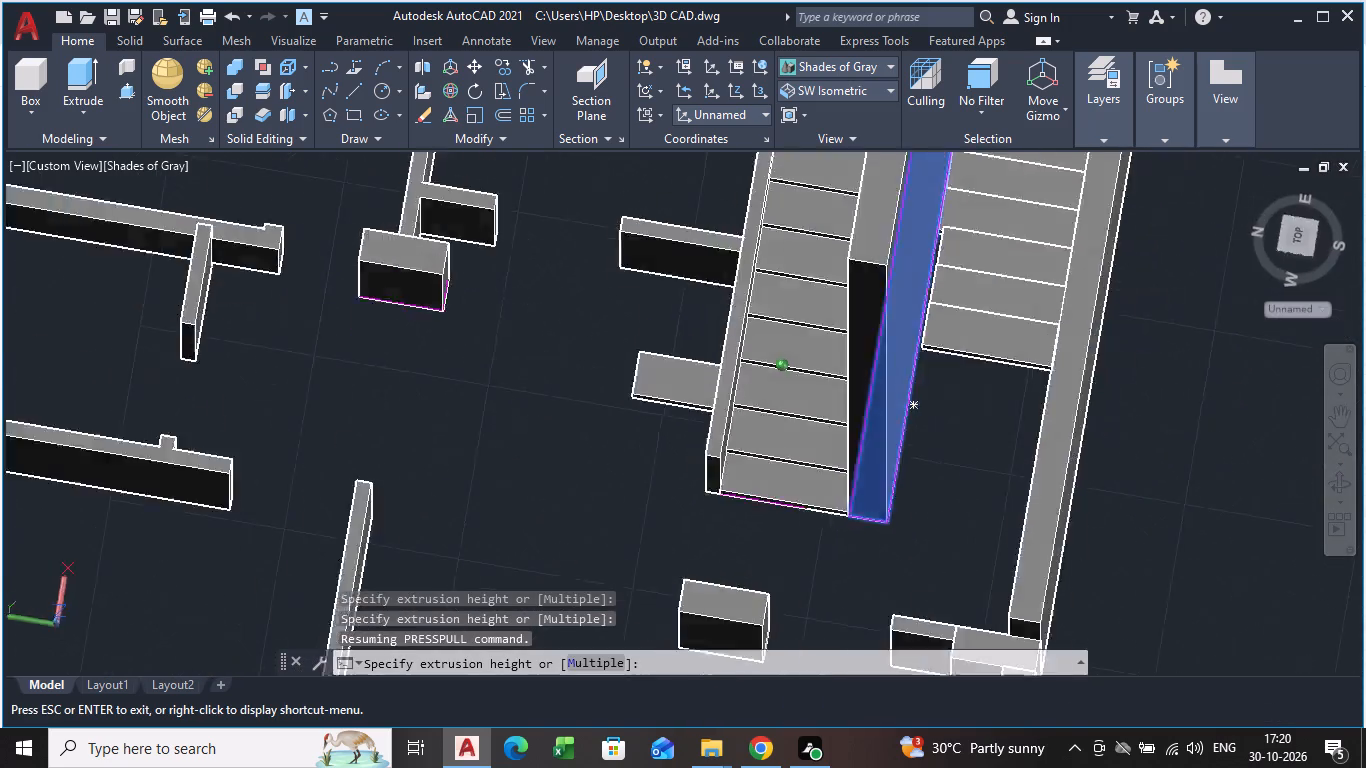
{"action": "middle_click_drag", "start_coordinate": [1043, 366], "coordinate": [1006, 397], "text": "shift"}
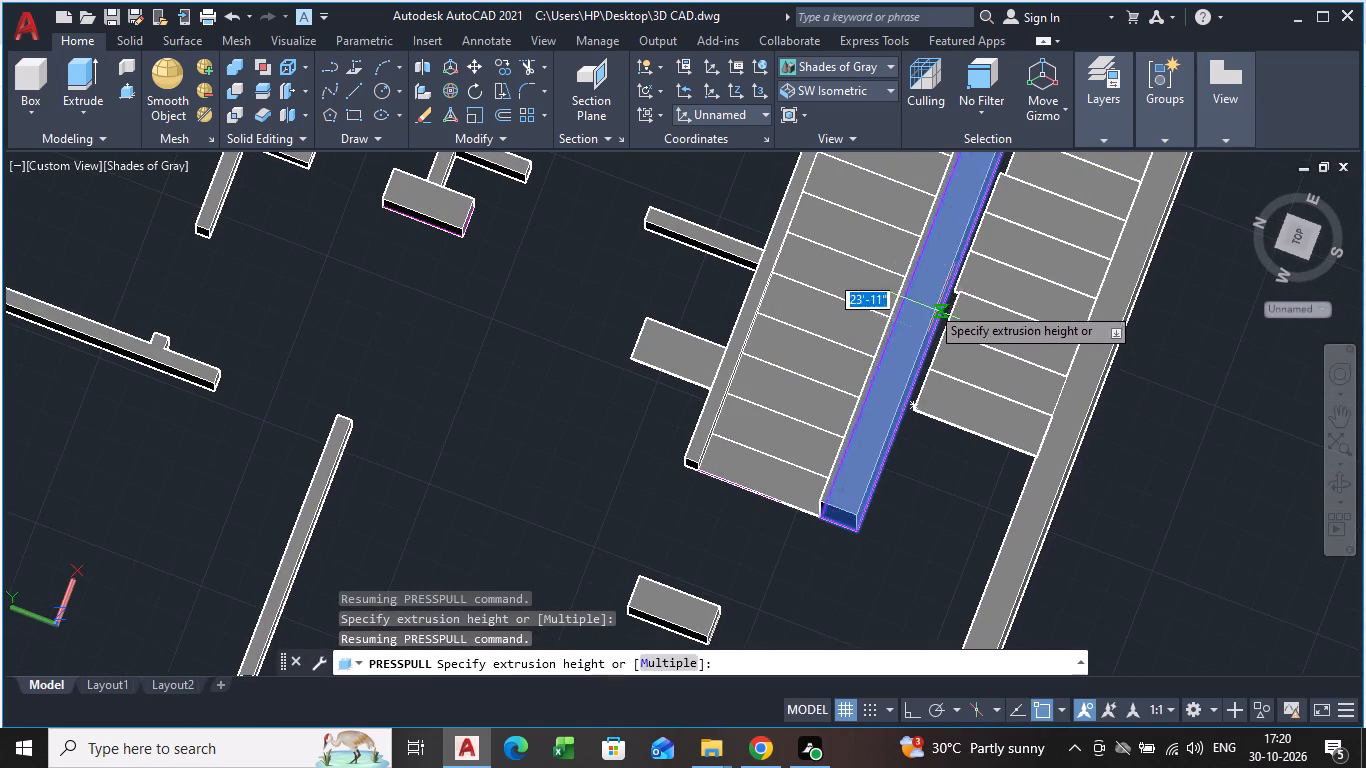
{"action": "key", "text": "1"}
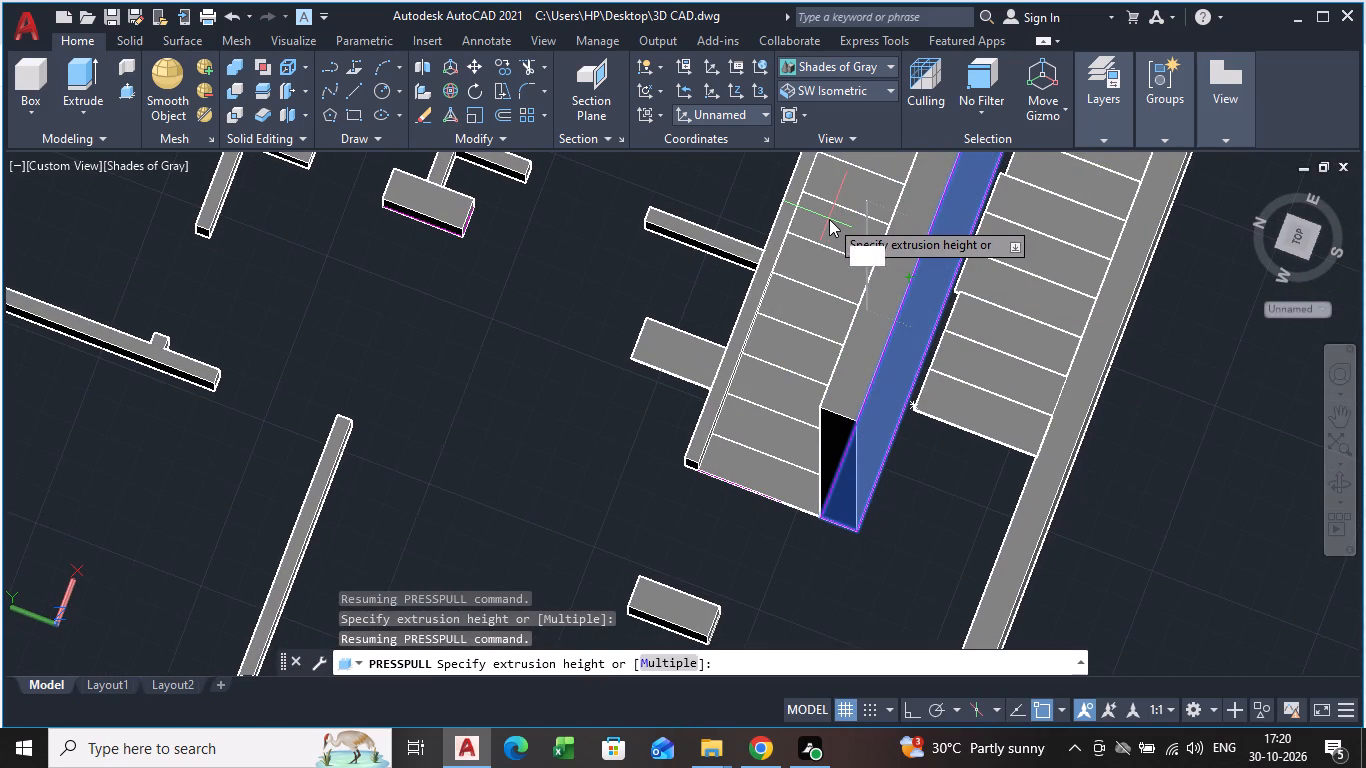
{"action": "type", "text": "5'"}
{"action": "key", "text": "Return"}
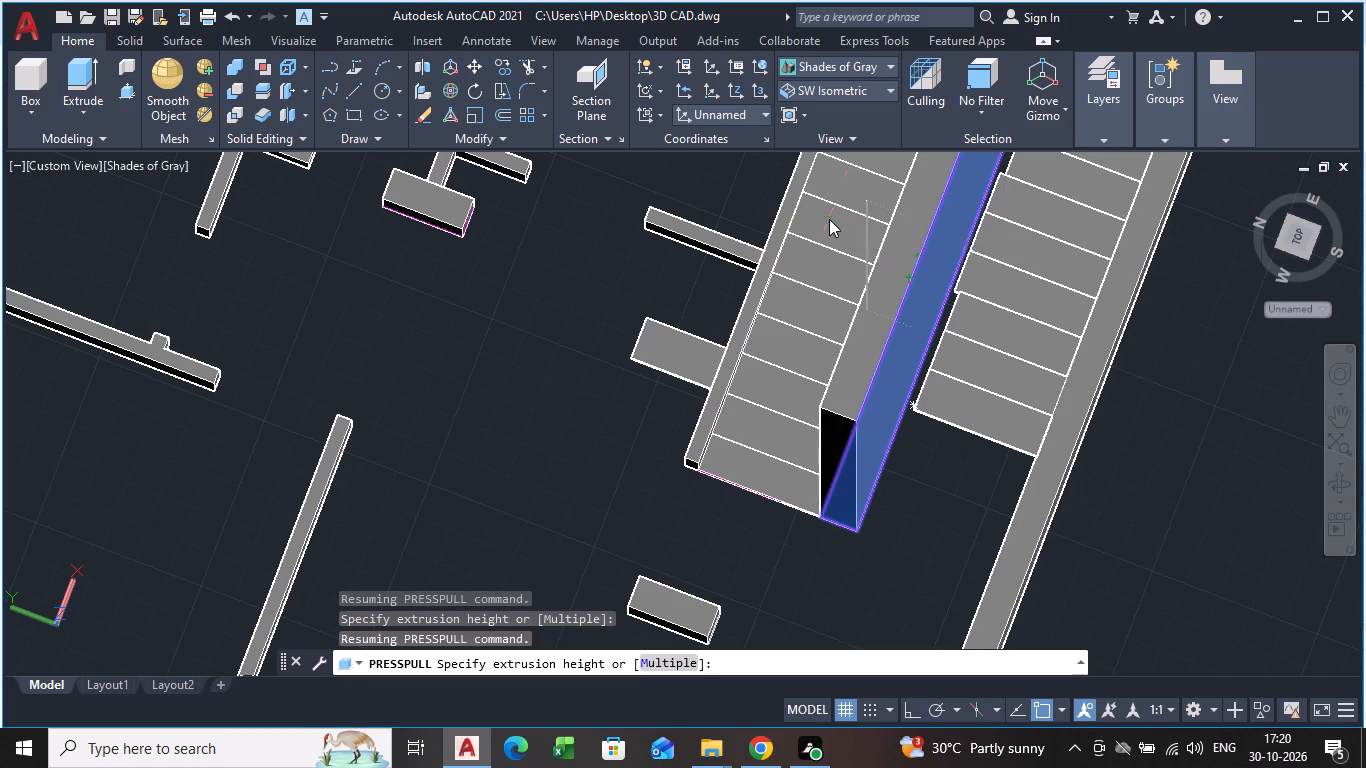
Press-pull the top face of the dividing wall between the flights up by 1'.
{"action": "scroll", "coordinate": [848, 434], "scroll_direction": "down", "scroll_amount": 1}
{"action": "middle_click_drag", "start_coordinate": [847, 436], "coordinate": [832, 395]}
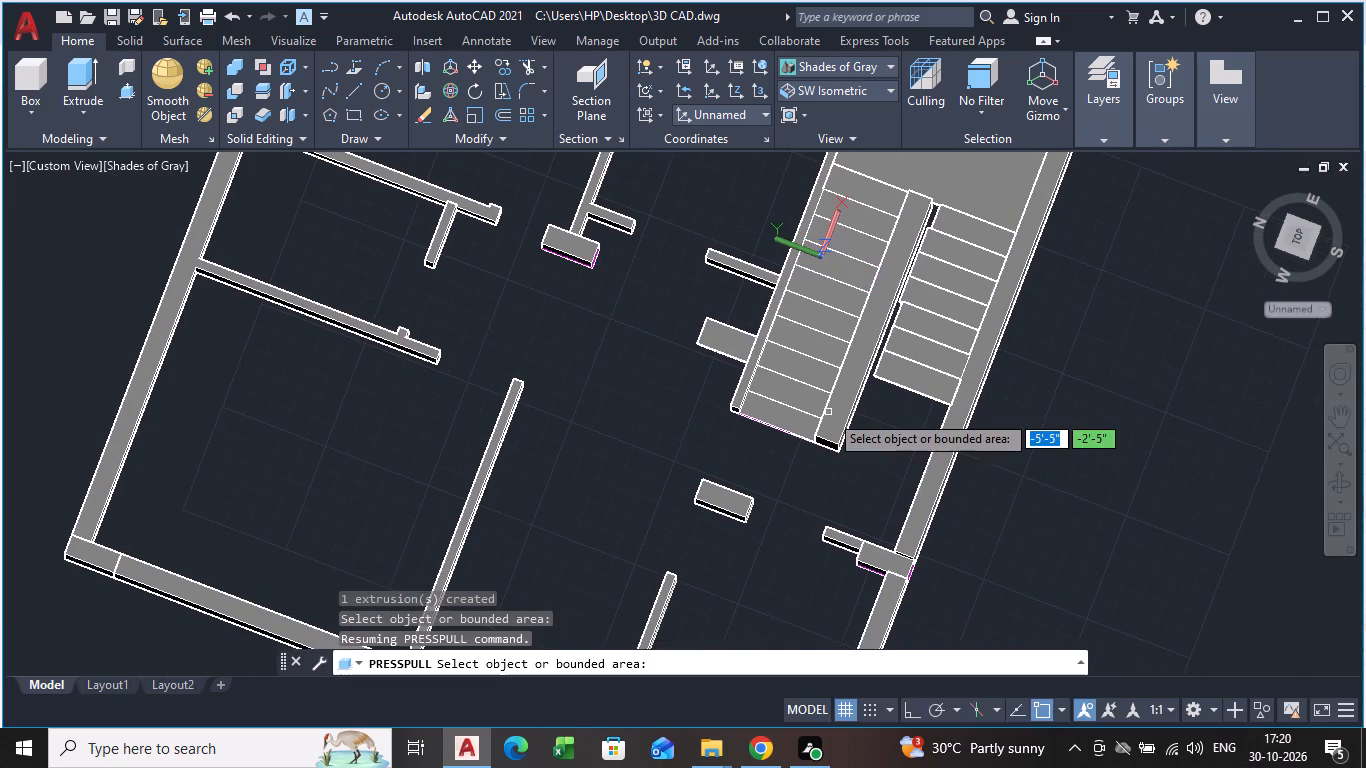
{"action": "scroll", "coordinate": [829, 414], "scroll_direction": "down", "scroll_amount": 1, "text": "shift"}
{"action": "middle_click_drag", "start_coordinate": [829, 414], "coordinate": [797, 323], "text": "shift"}
{"action": "scroll", "coordinate": [789, 262], "scroll_direction": "up", "scroll_amount": 2}
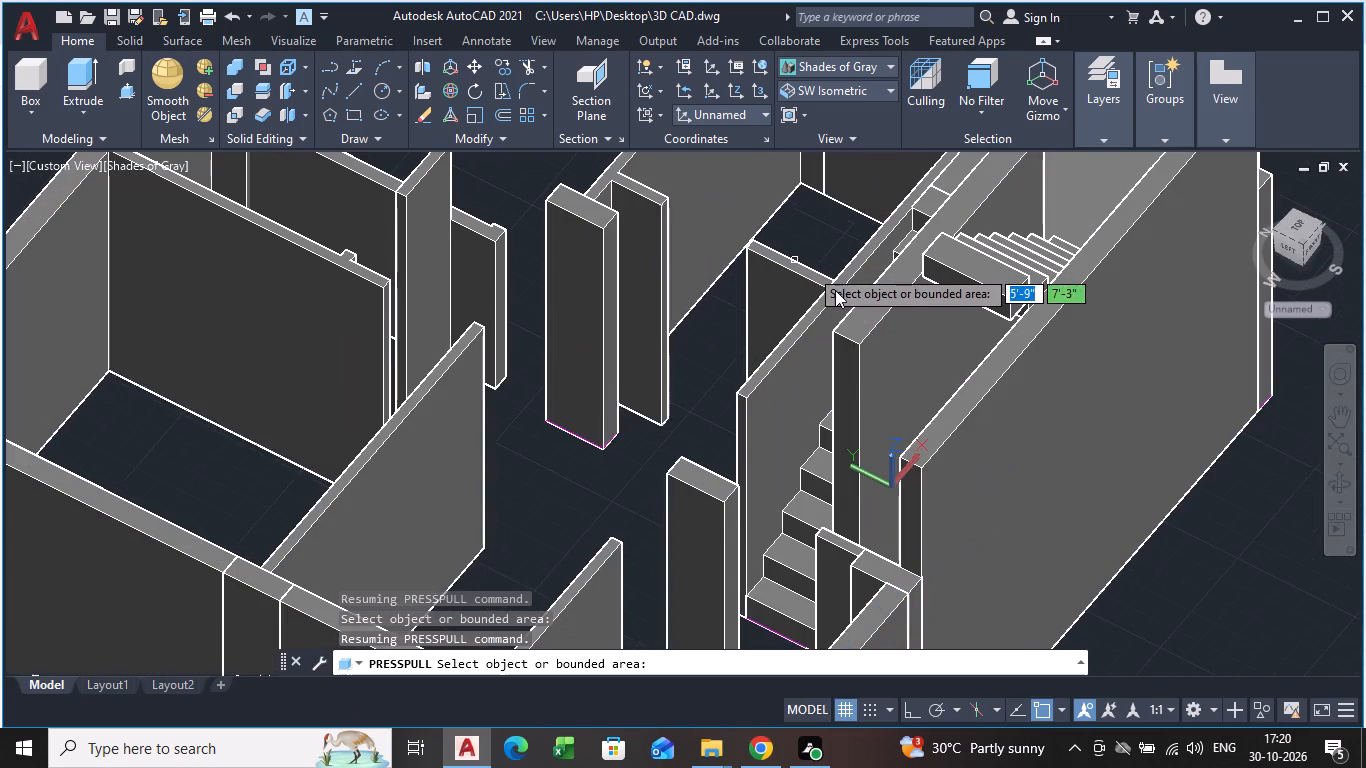
{"action": "scroll", "coordinate": [835, 290], "scroll_direction": "up", "scroll_amount": 3}
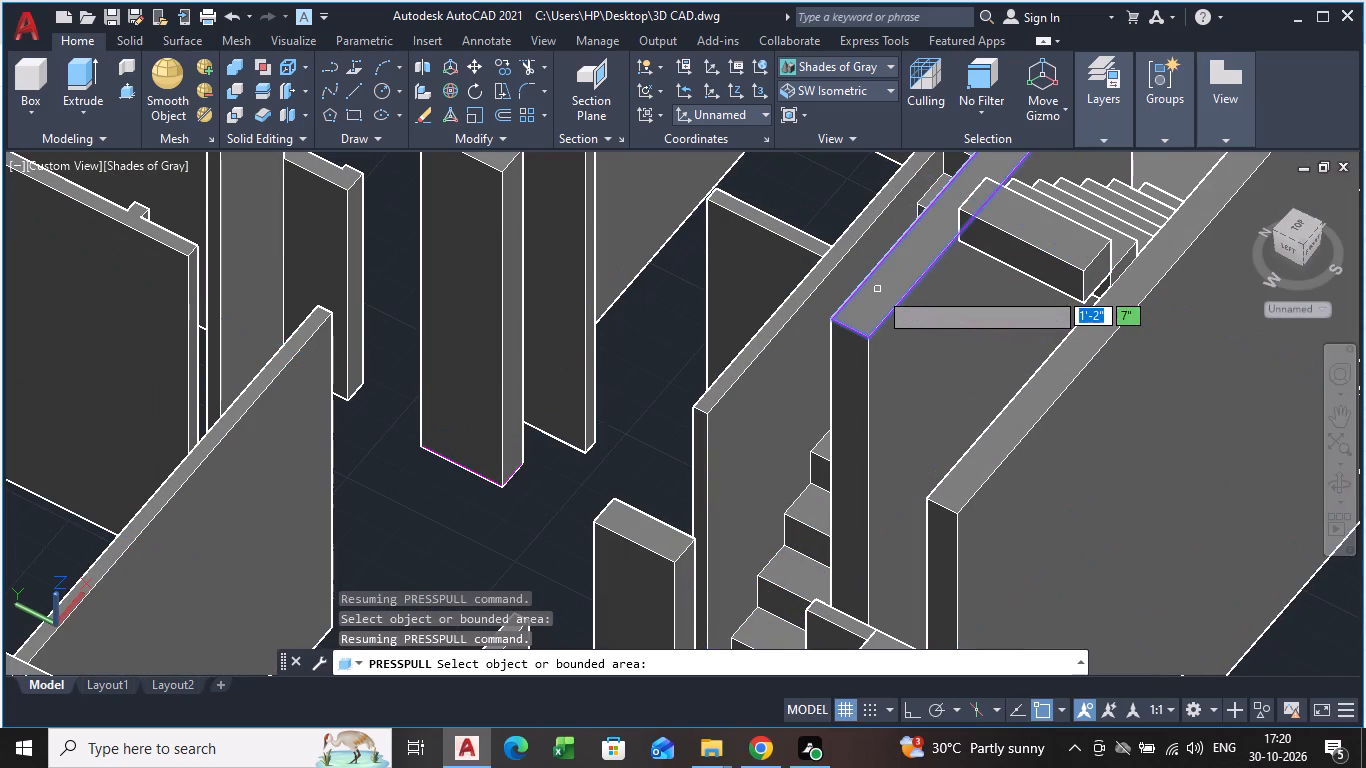
{"action": "left_click", "coordinate": [878, 290]}
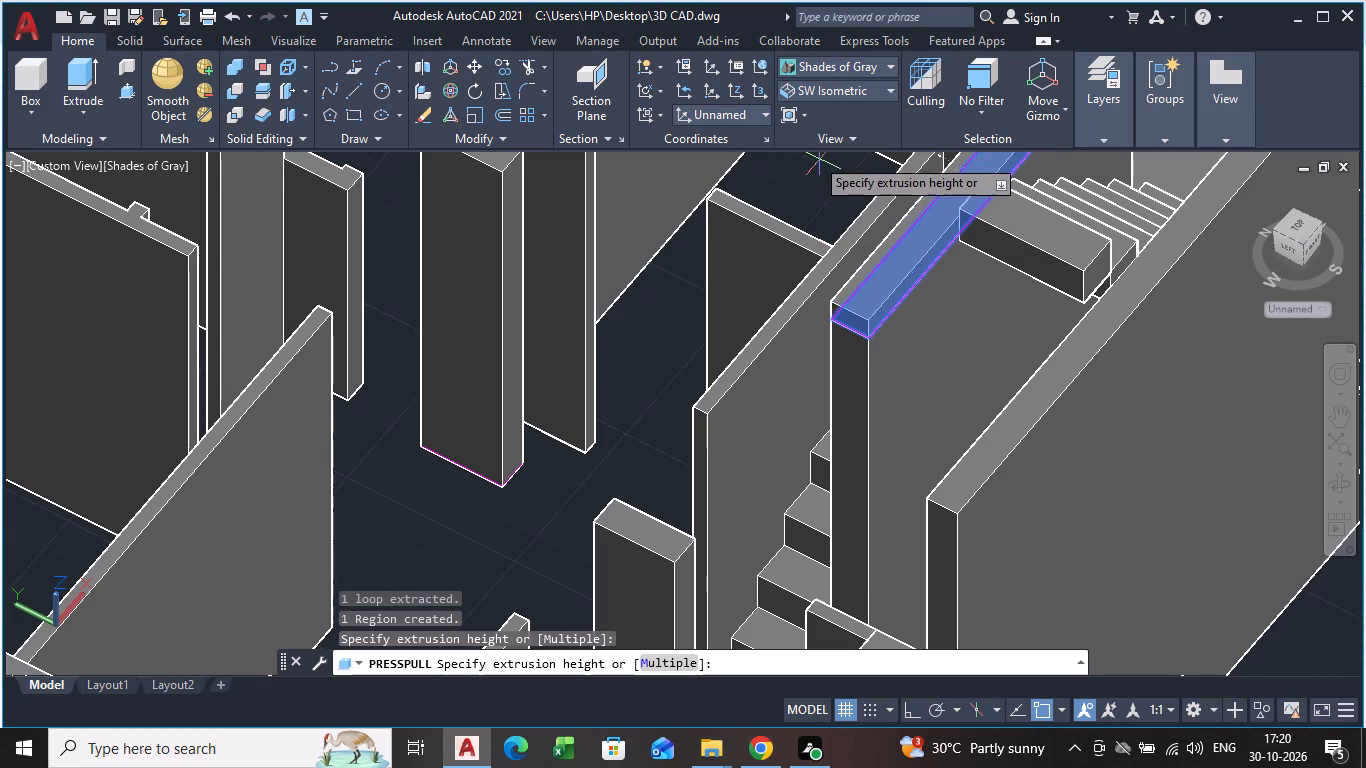
{"action": "key", "text": "1"}
{"action": "key", "text": "apostrophe"}
{"action": "key", "text": "Return"}
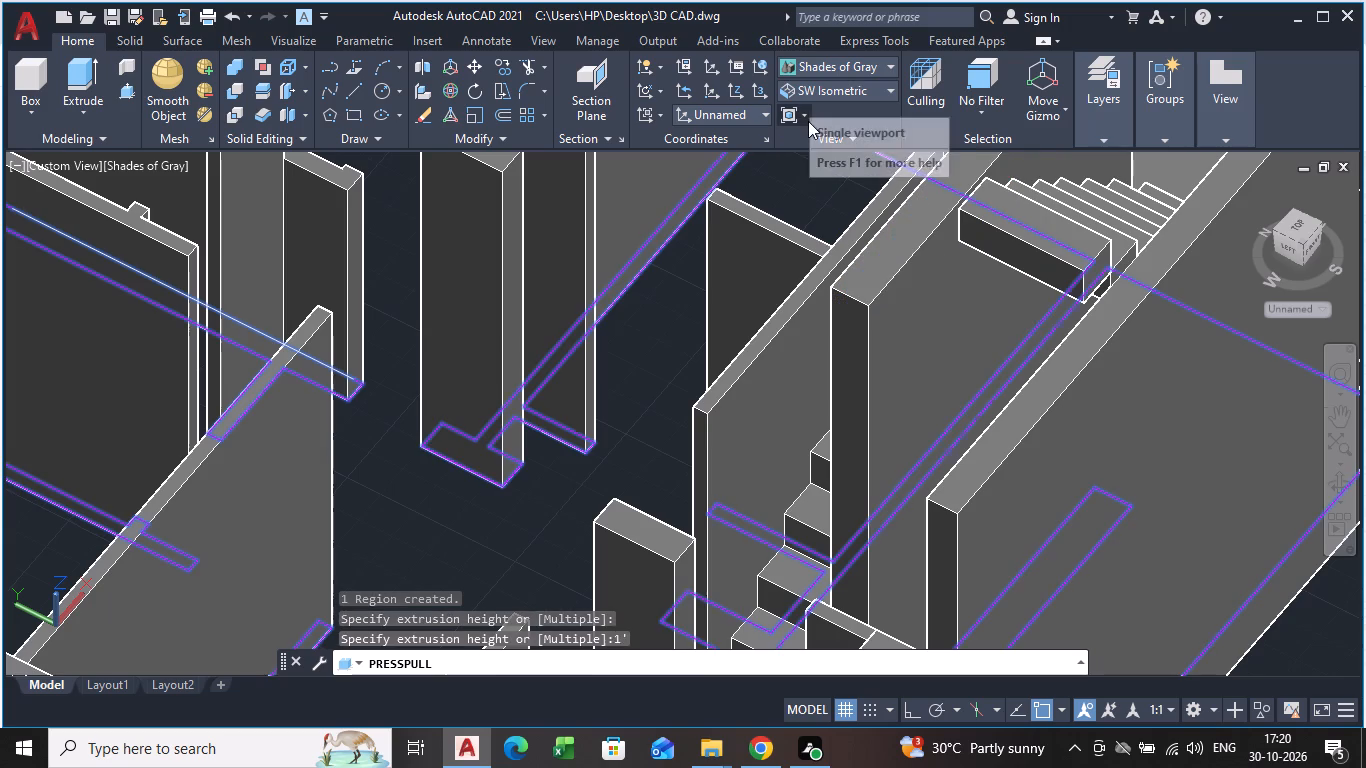
{"action": "key", "text": "space"}
Press-pull the dividing wall's long side face slightly toward the step ends of the first flight.
{"action": "scroll", "coordinate": [788, 603], "scroll_direction": "down", "scroll_amount": 1}
{"action": "middle_click_drag", "start_coordinate": [788, 603], "coordinate": [789, 605]}
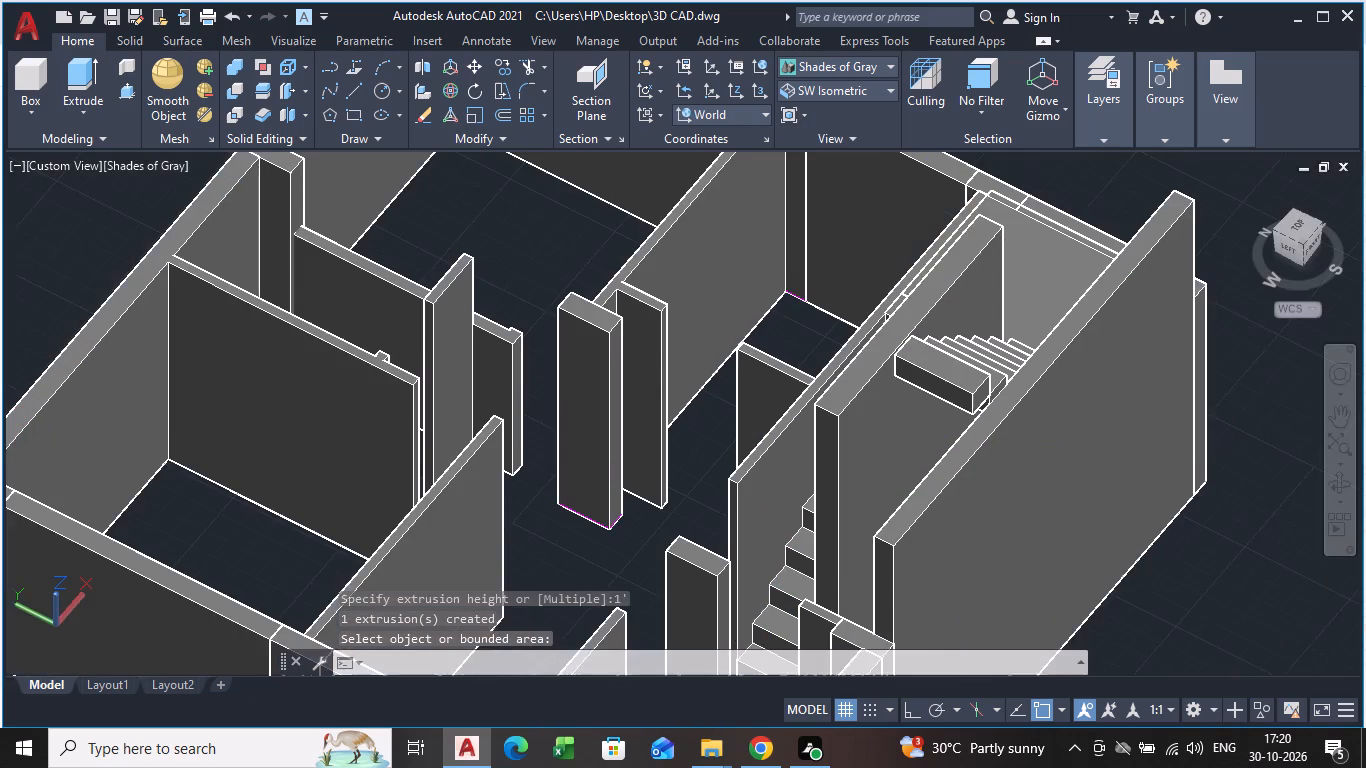
{"action": "middle_click_drag", "start_coordinate": [789, 605], "coordinate": [776, 547]}
{"action": "middle_click_drag", "start_coordinate": [769, 567], "coordinate": [856, 572], "text": "shift"}
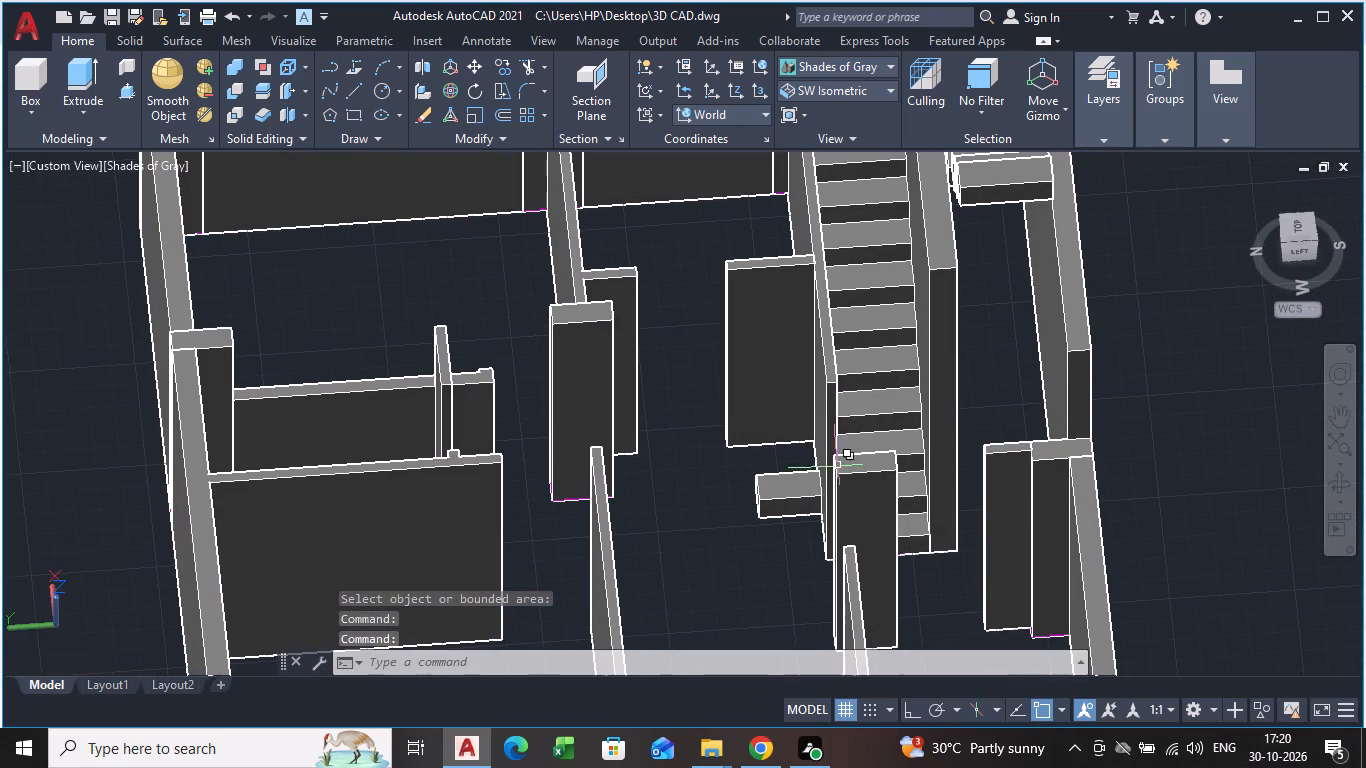
{"action": "scroll", "coordinate": [979, 355], "scroll_direction": "up", "scroll_amount": 2}
{"action": "key", "text": "space"}
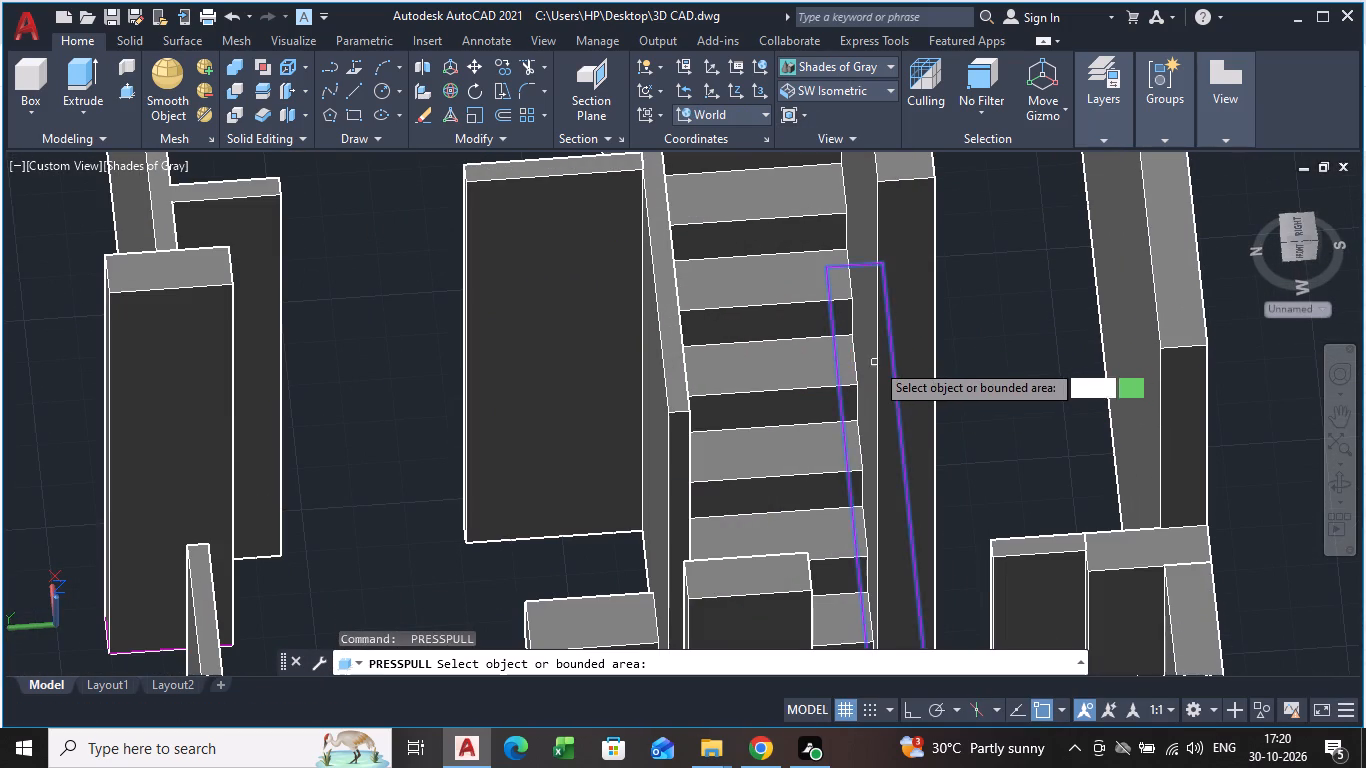
{"action": "scroll", "coordinate": [865, 335], "scroll_direction": "up", "scroll_amount": 4}
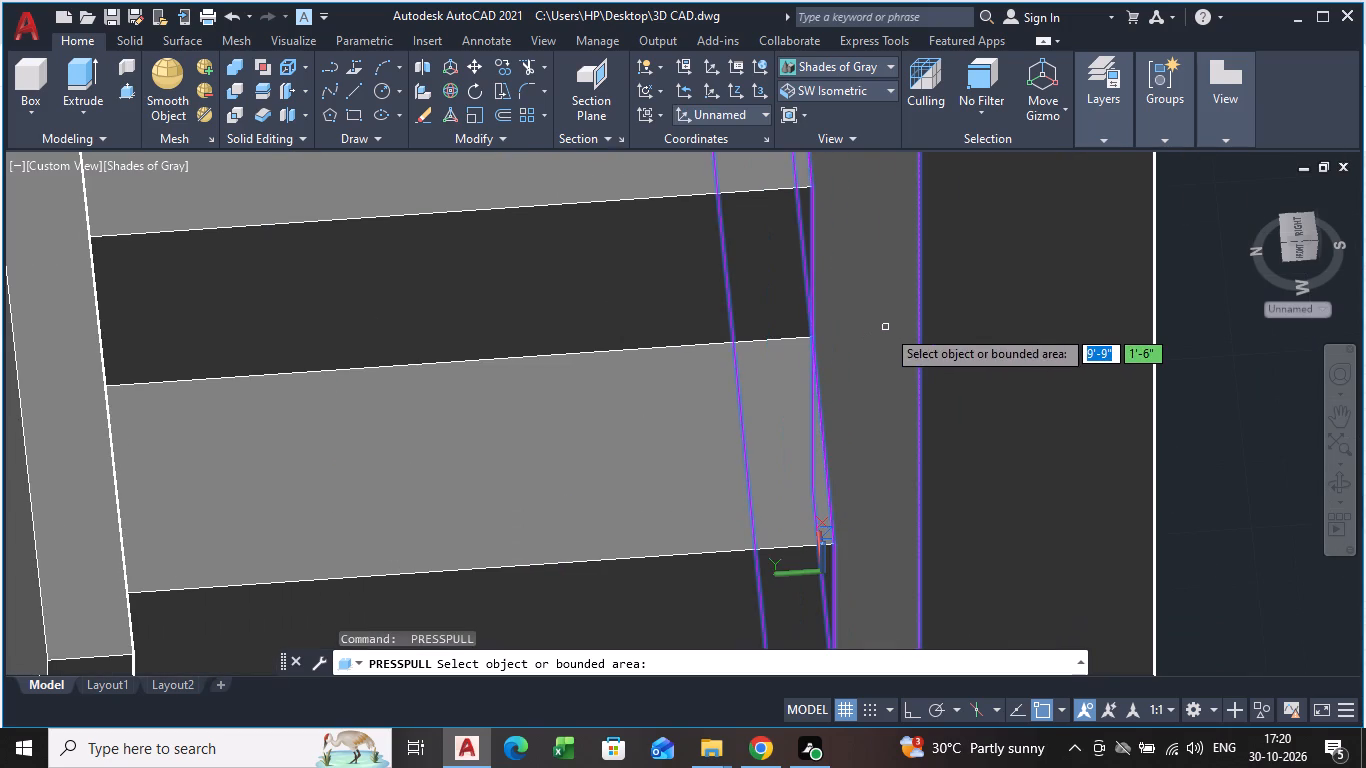
{"action": "key", "text": "space"}
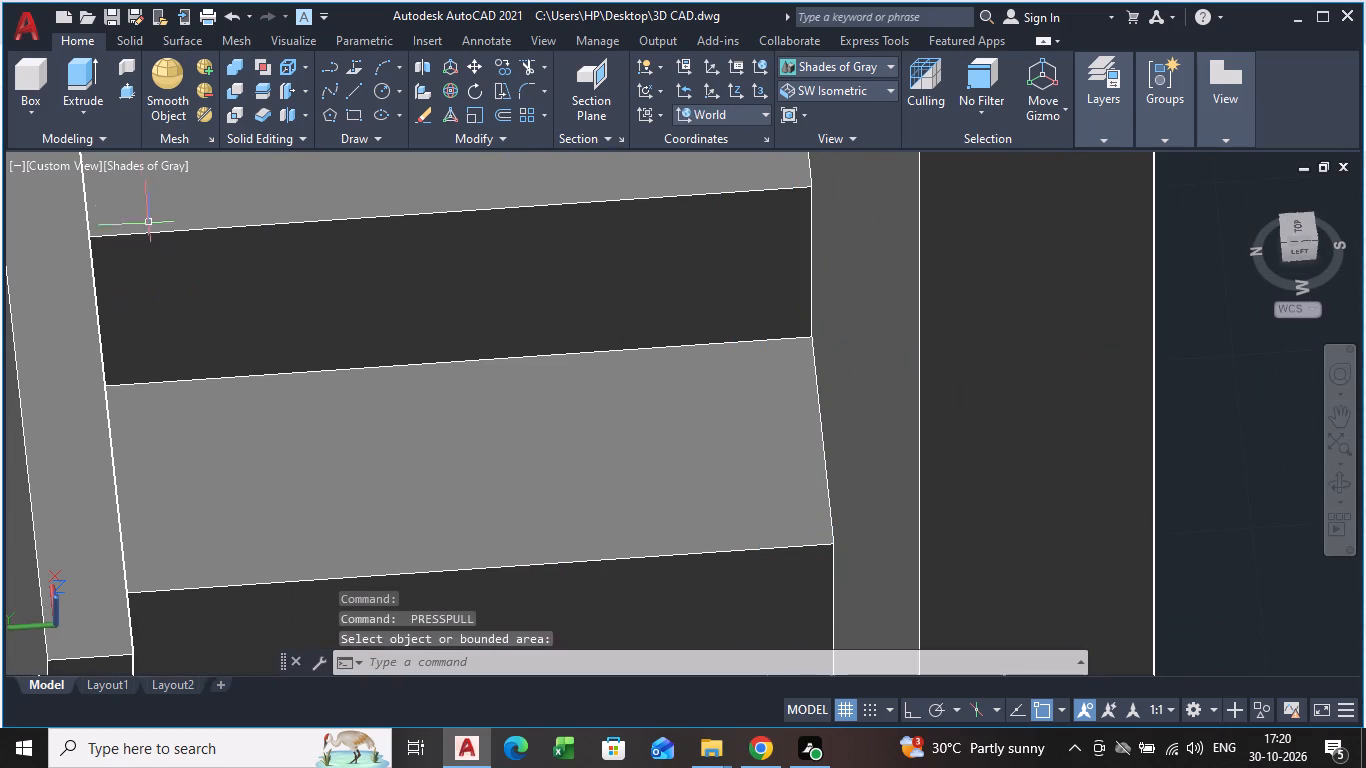
{"action": "left_click", "coordinate": [126, 89]}
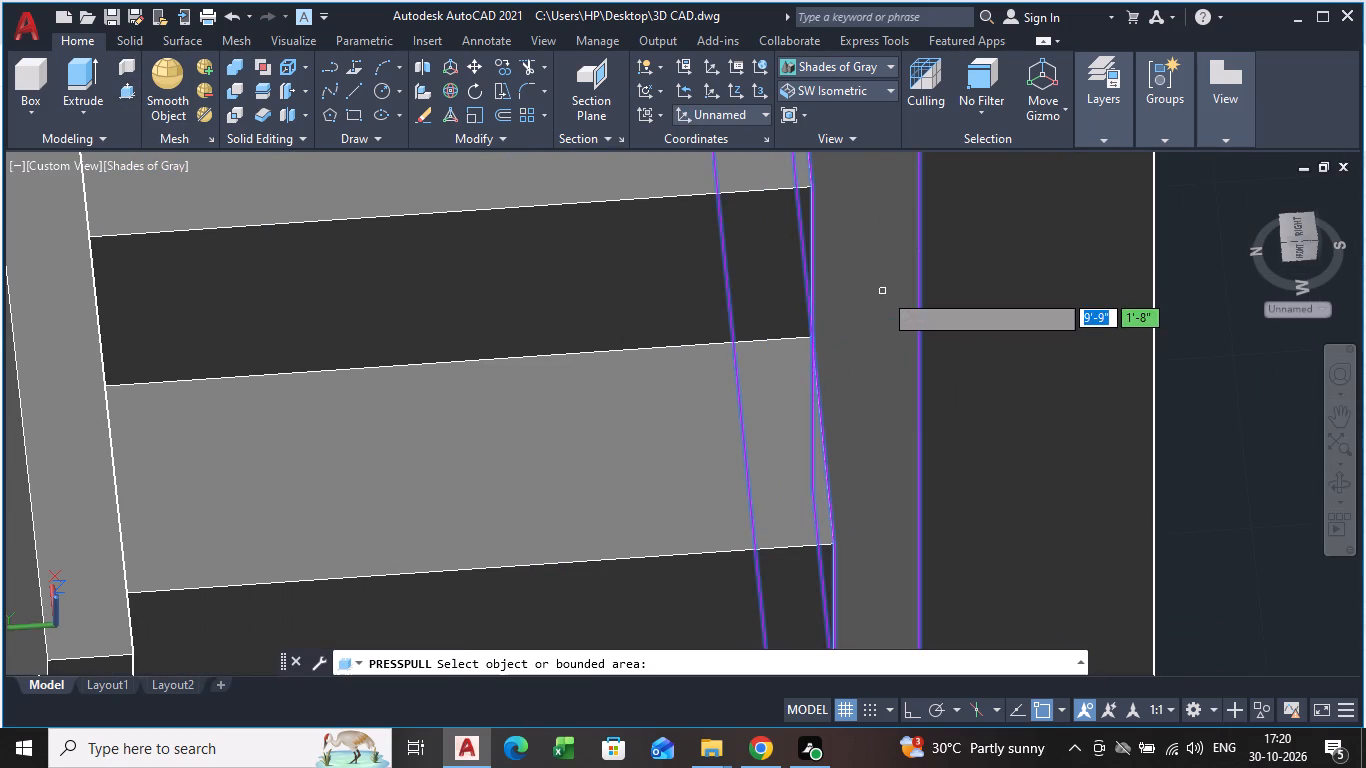
{"action": "left_click", "coordinate": [883, 292]}
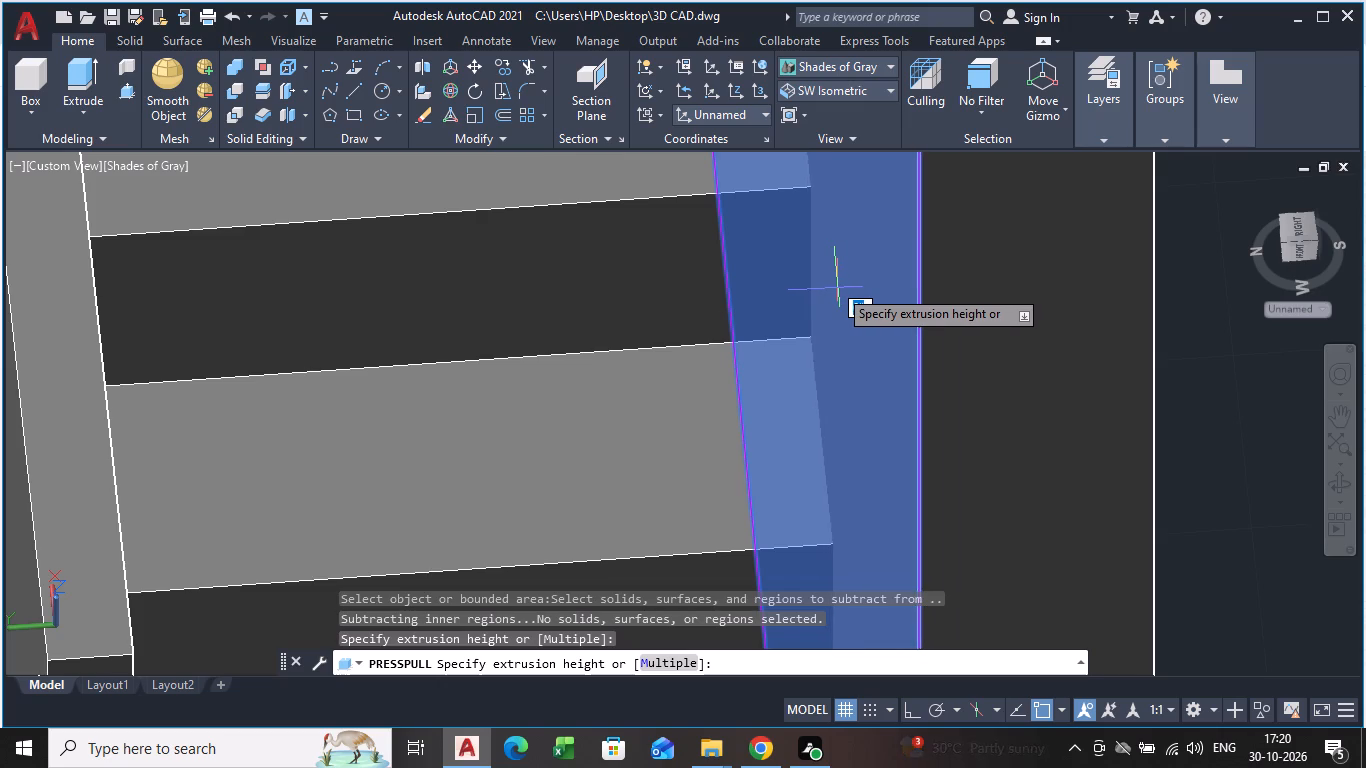
{"action": "left_click", "coordinate": [840, 287]}
{"action": "scroll", "coordinate": [935, 331], "scroll_direction": "down", "scroll_amount": 3}
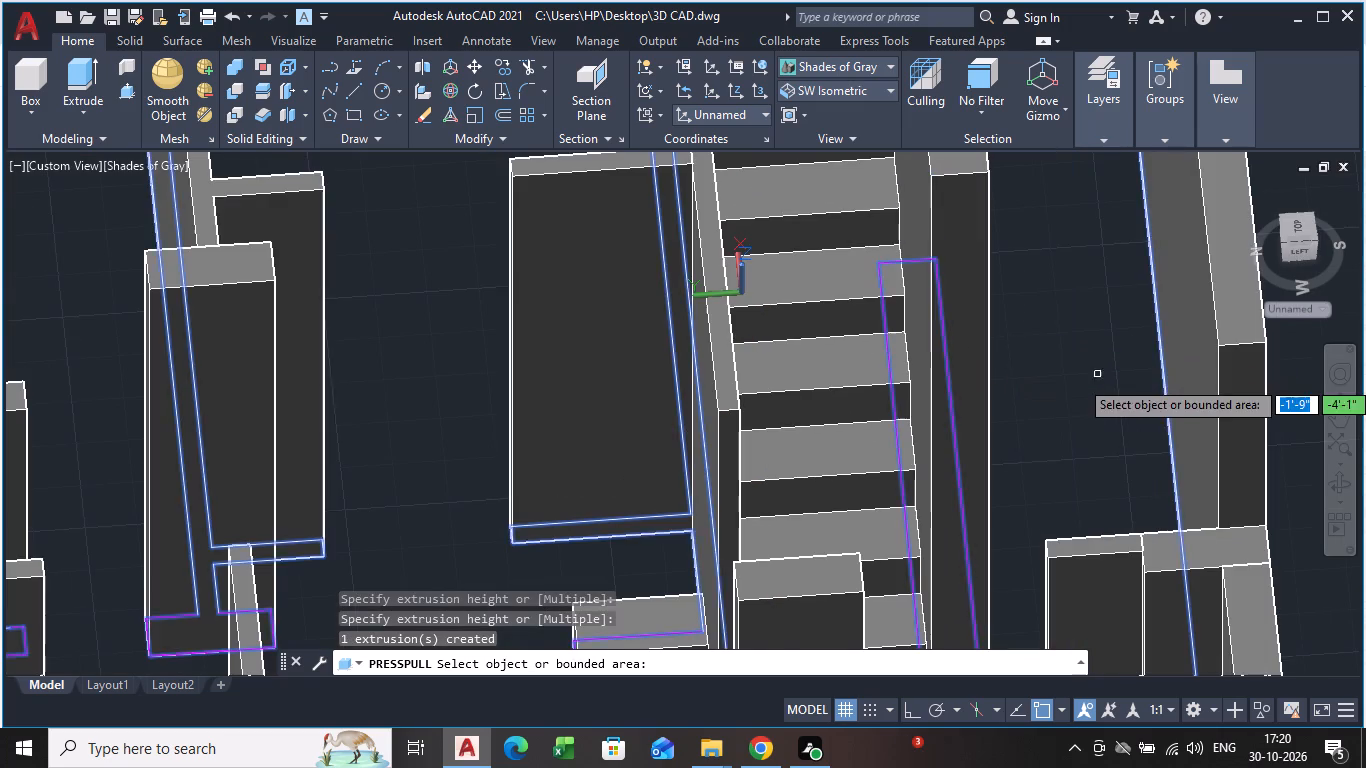
{"action": "scroll", "coordinate": [1093, 396], "scroll_direction": "down", "scroll_amount": 2}
{"action": "middle_click_drag", "start_coordinate": [1076, 421], "coordinate": [966, 461]}
{"action": "scroll", "coordinate": [1076, 421], "scroll_direction": "down", "scroll_amount": 1}
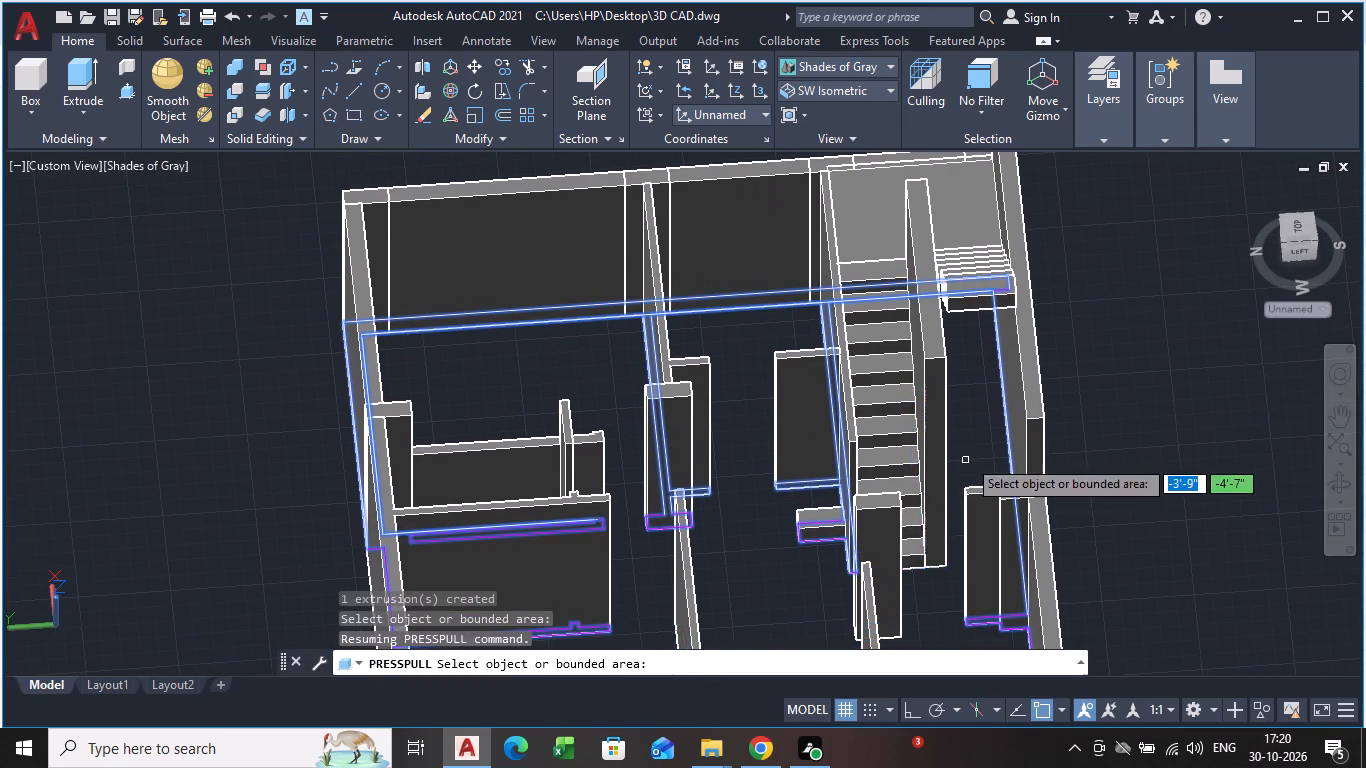
{"action": "key", "text": "Escape"}
Press-pull the dividing wall's opposite long side face about 3" toward the second flight's steps.
{"action": "middle_click_drag", "start_coordinate": [1005, 474], "coordinate": [885, 551], "text": "shift"}
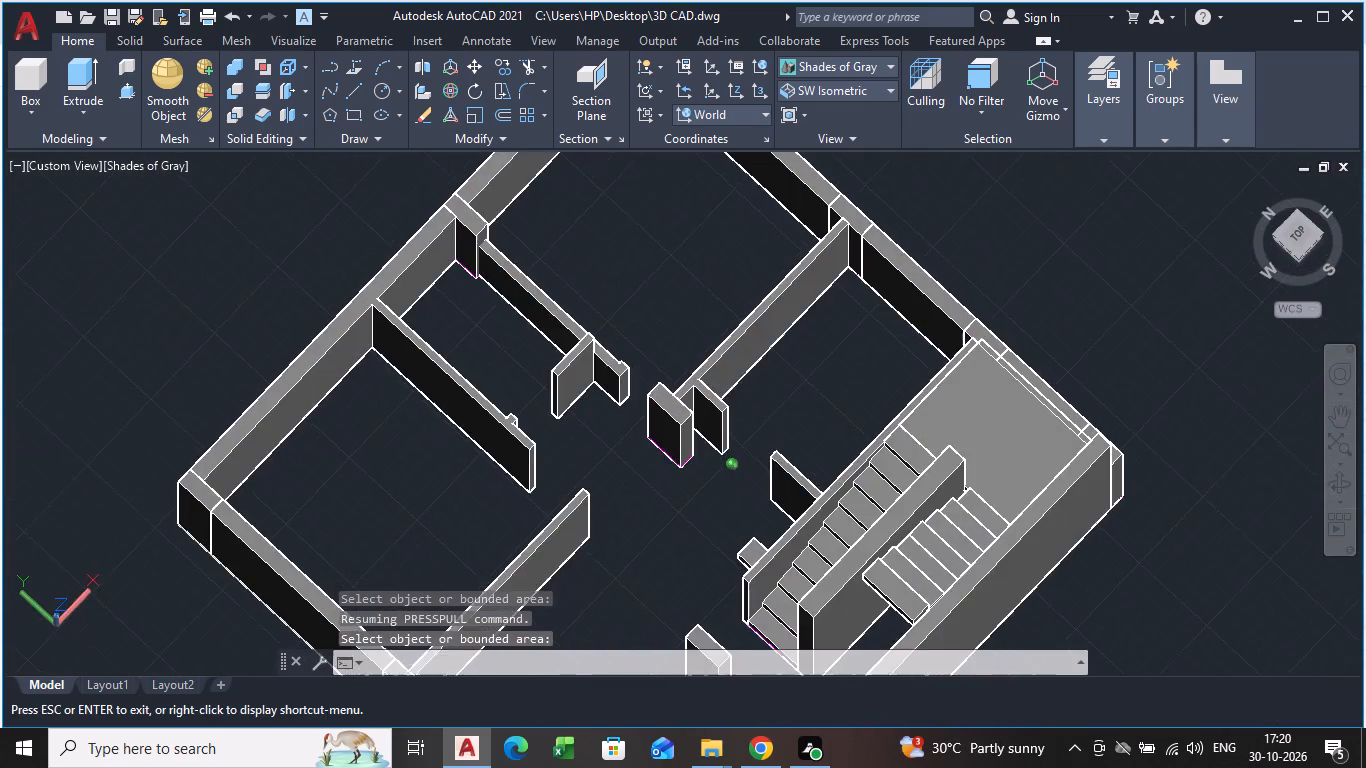
{"action": "middle_click_drag", "start_coordinate": [885, 551], "coordinate": [887, 546], "text": "shift"}
{"action": "scroll", "coordinate": [912, 536], "scroll_direction": "up", "scroll_amount": 3}
{"action": "key", "text": "space"}
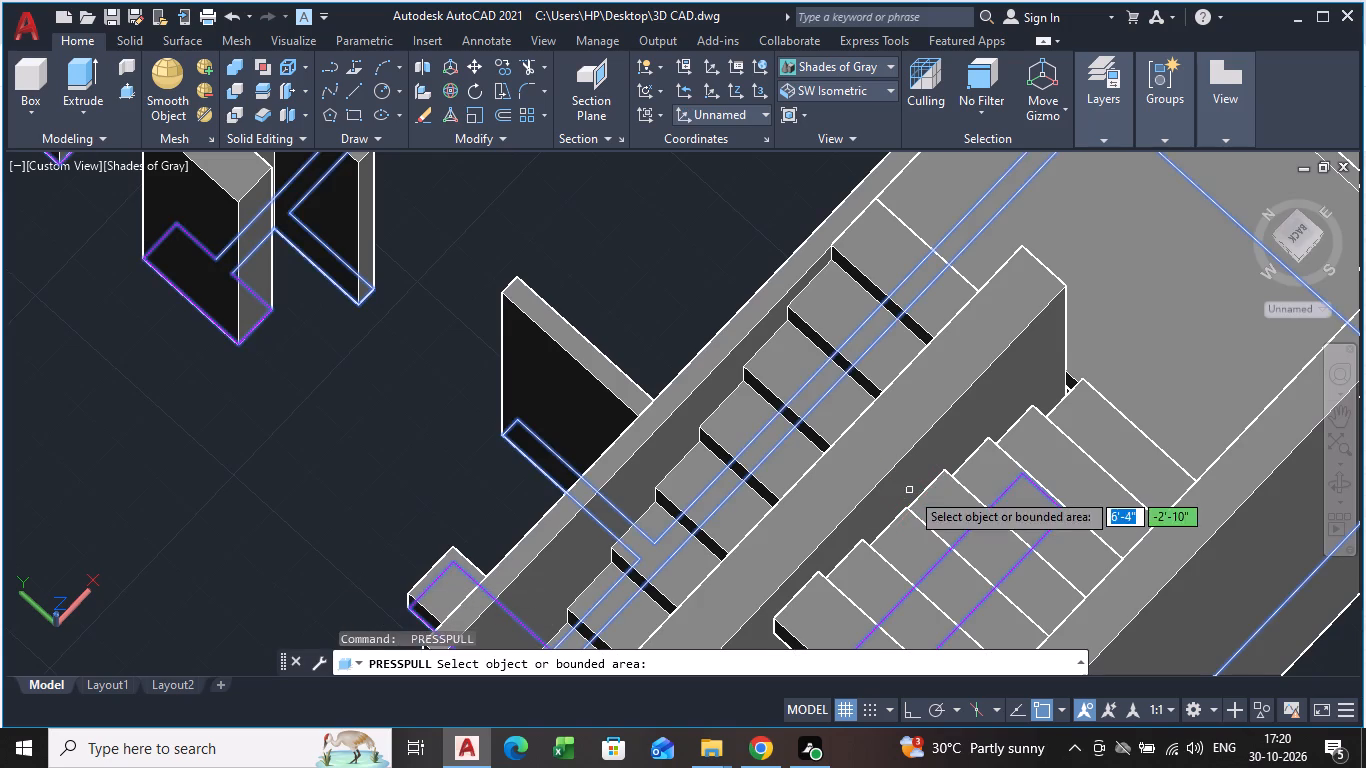
{"action": "left_click", "coordinate": [123, 89]}
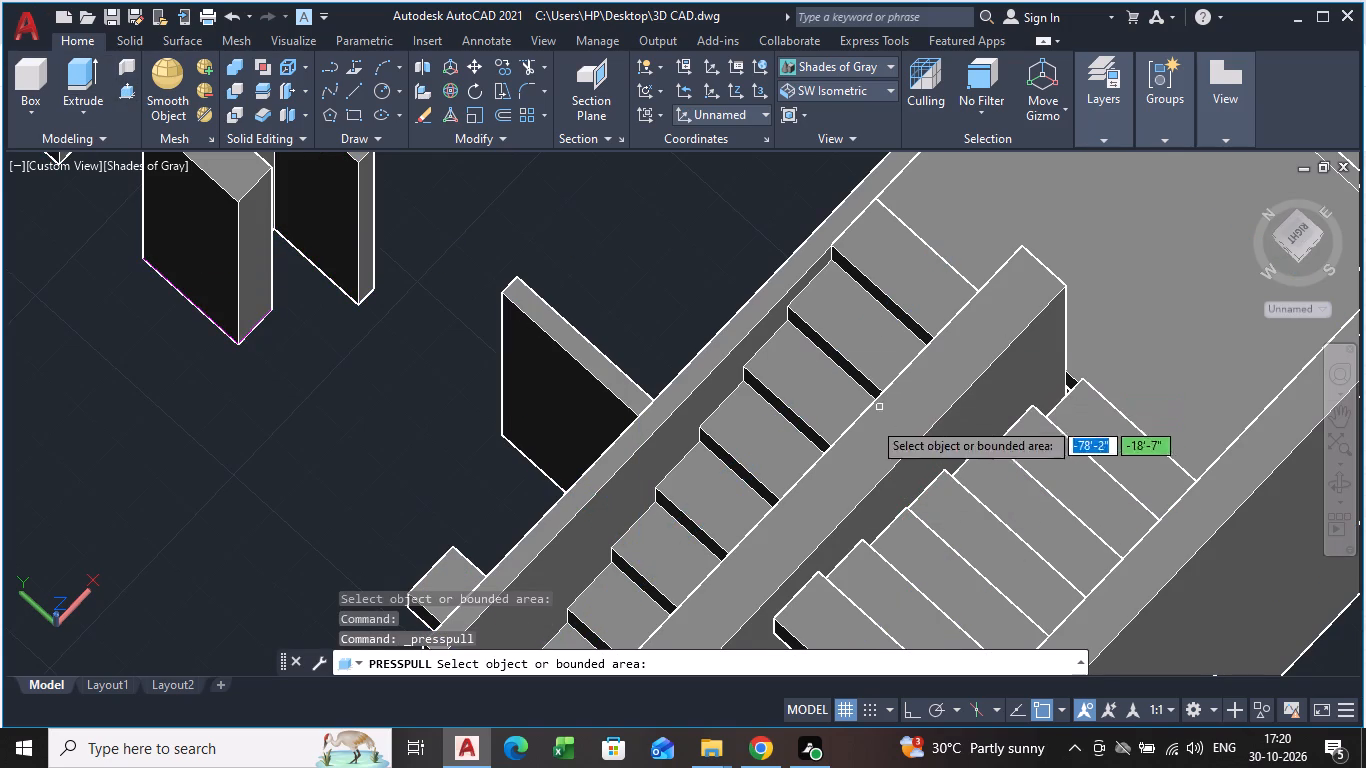
{"action": "left_click", "coordinate": [953, 466]}
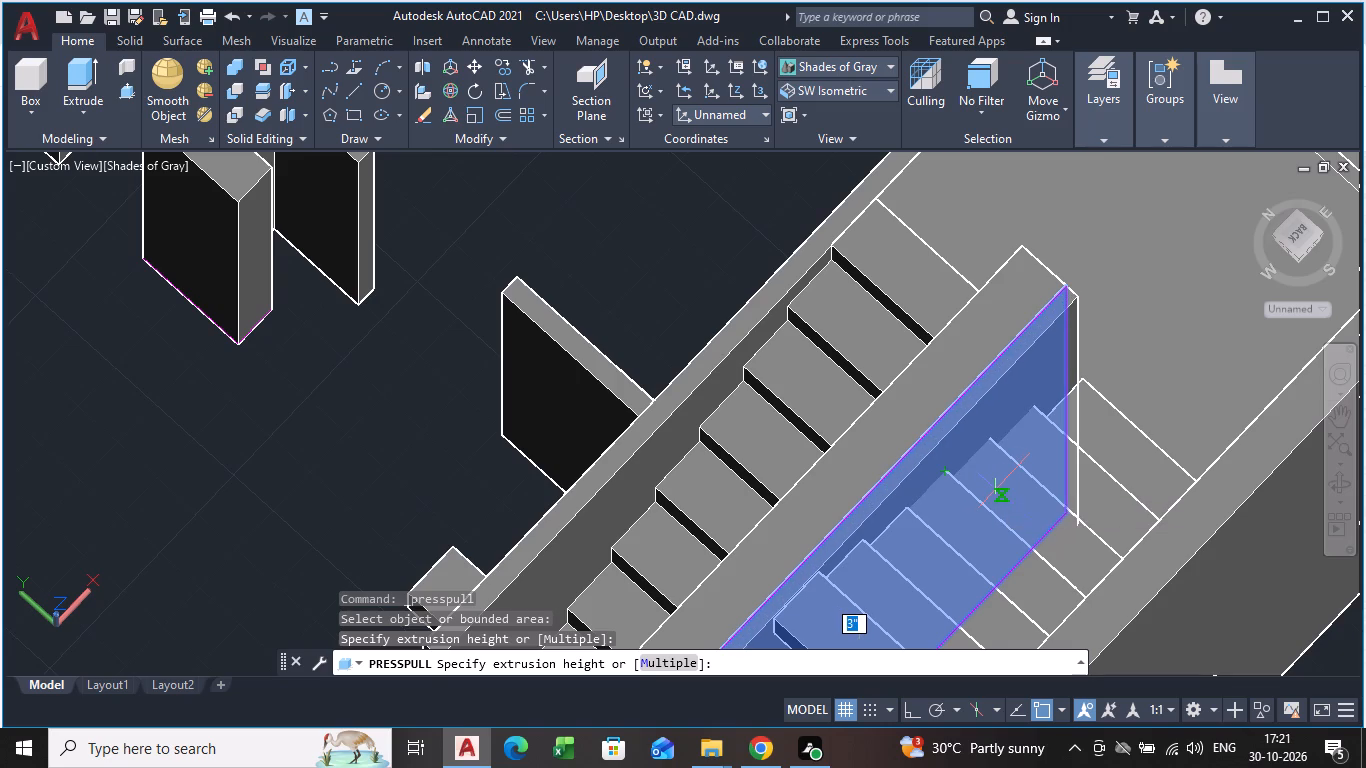
{"action": "left_click", "coordinate": [996, 490]}
{"action": "scroll", "coordinate": [1058, 415], "scroll_direction": "down", "scroll_amount": 1}
{"action": "middle_click_drag", "start_coordinate": [1058, 415], "coordinate": [975, 474]}
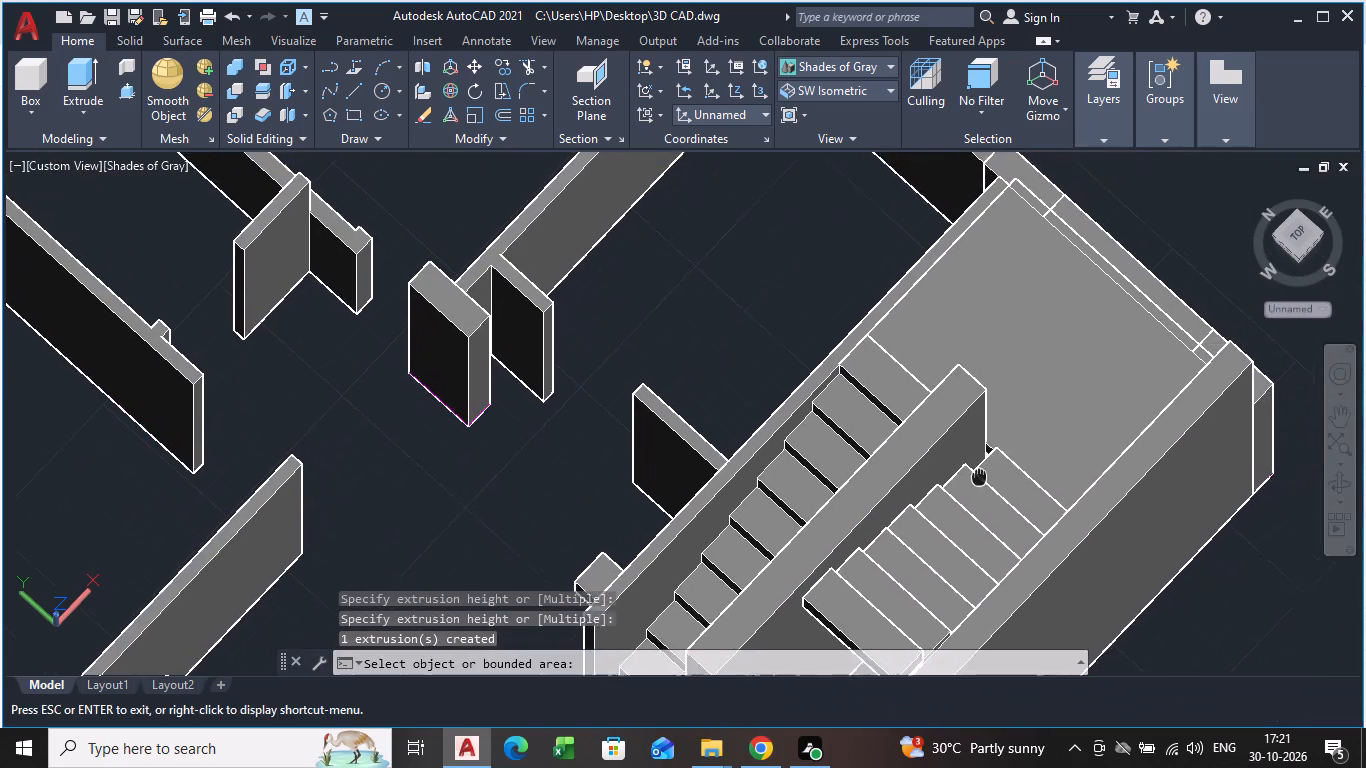
{"action": "middle_click_drag", "start_coordinate": [975, 474], "coordinate": [1003, 383]}
{"action": "middle_click_drag", "start_coordinate": [1006, 426], "coordinate": [774, 503]}
{"action": "key", "text": "Escape"}
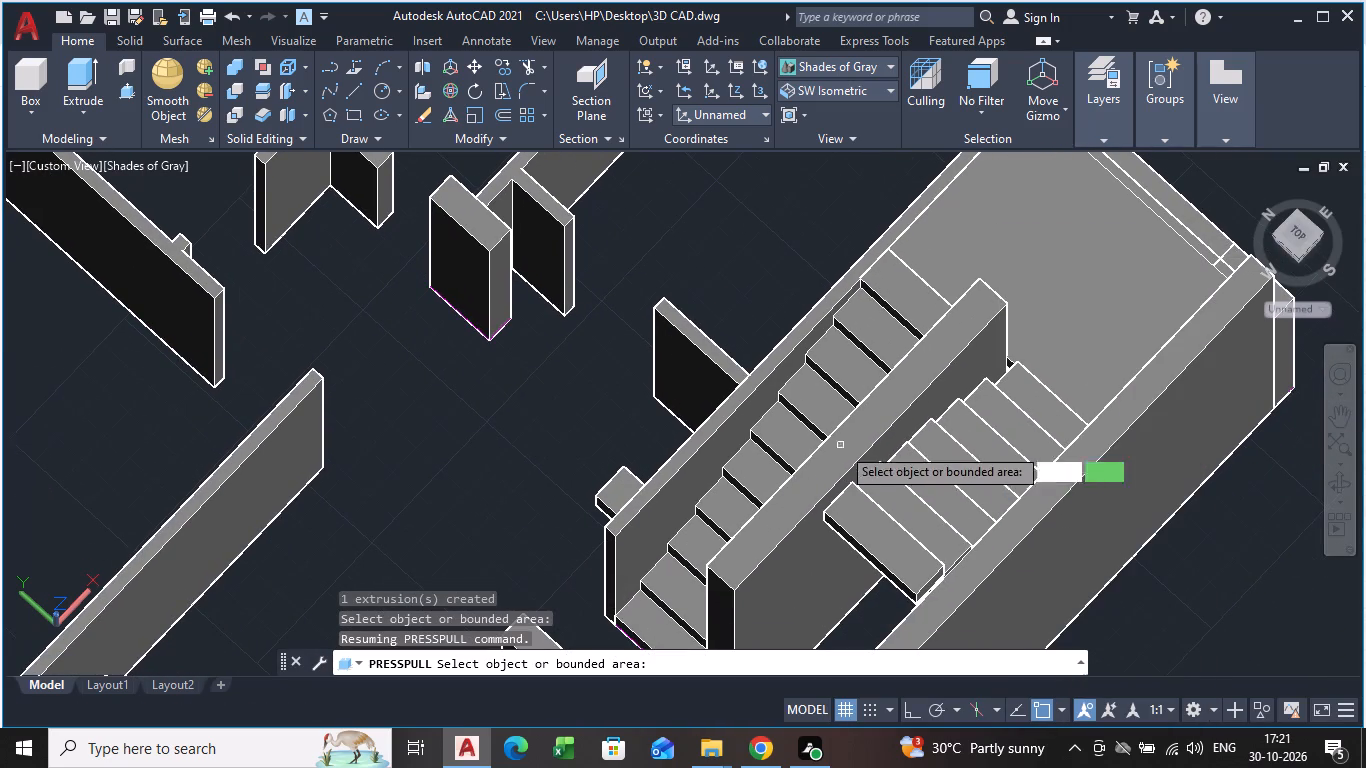
Press-pull the dividing wall's narrow end face outward over the landing to lengthen the wall.
{"action": "scroll", "coordinate": [924, 453], "scroll_direction": "down", "scroll_amount": 1, "text": "shift"}
{"action": "middle_click_drag", "start_coordinate": [922, 455], "coordinate": [653, 424], "text": "shift"}
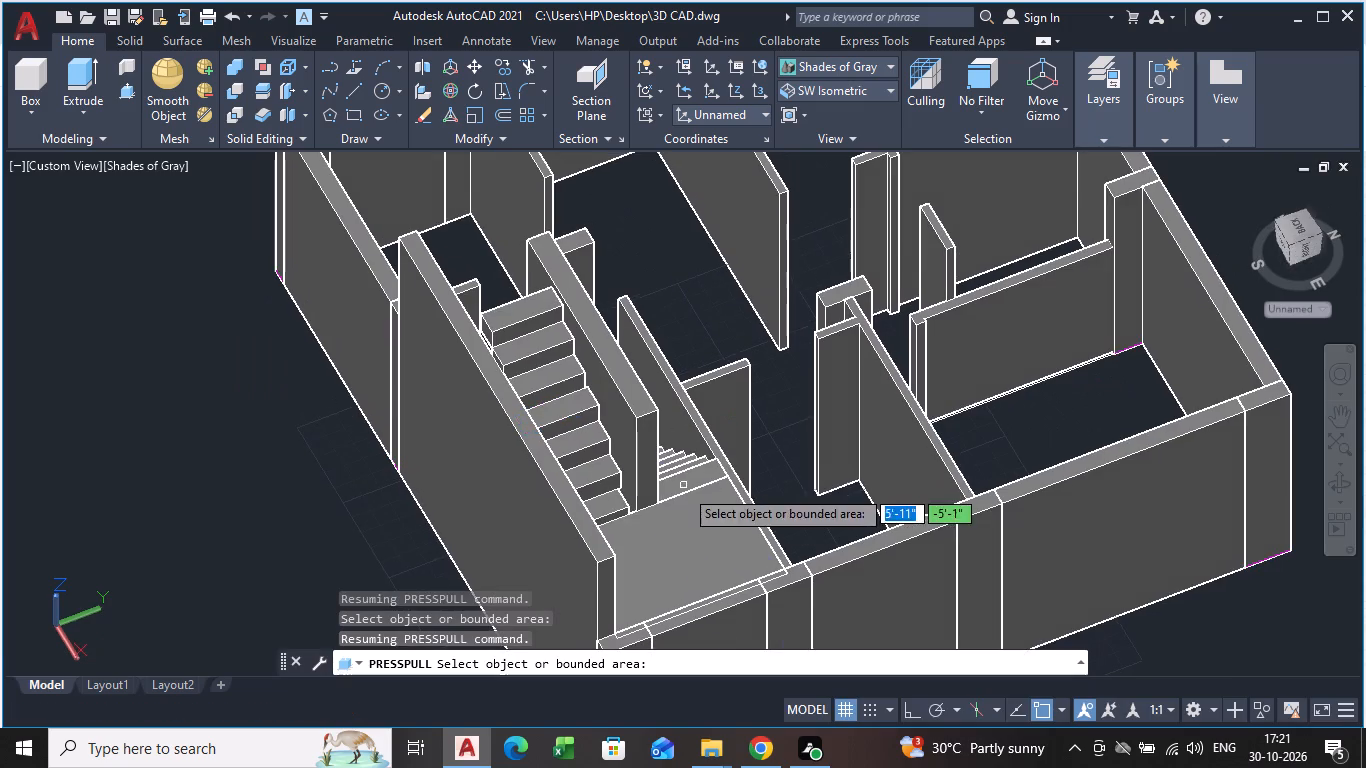
{"action": "scroll", "coordinate": [669, 491], "scroll_direction": "up", "scroll_amount": 6}
{"action": "left_click", "coordinate": [553, 524]}
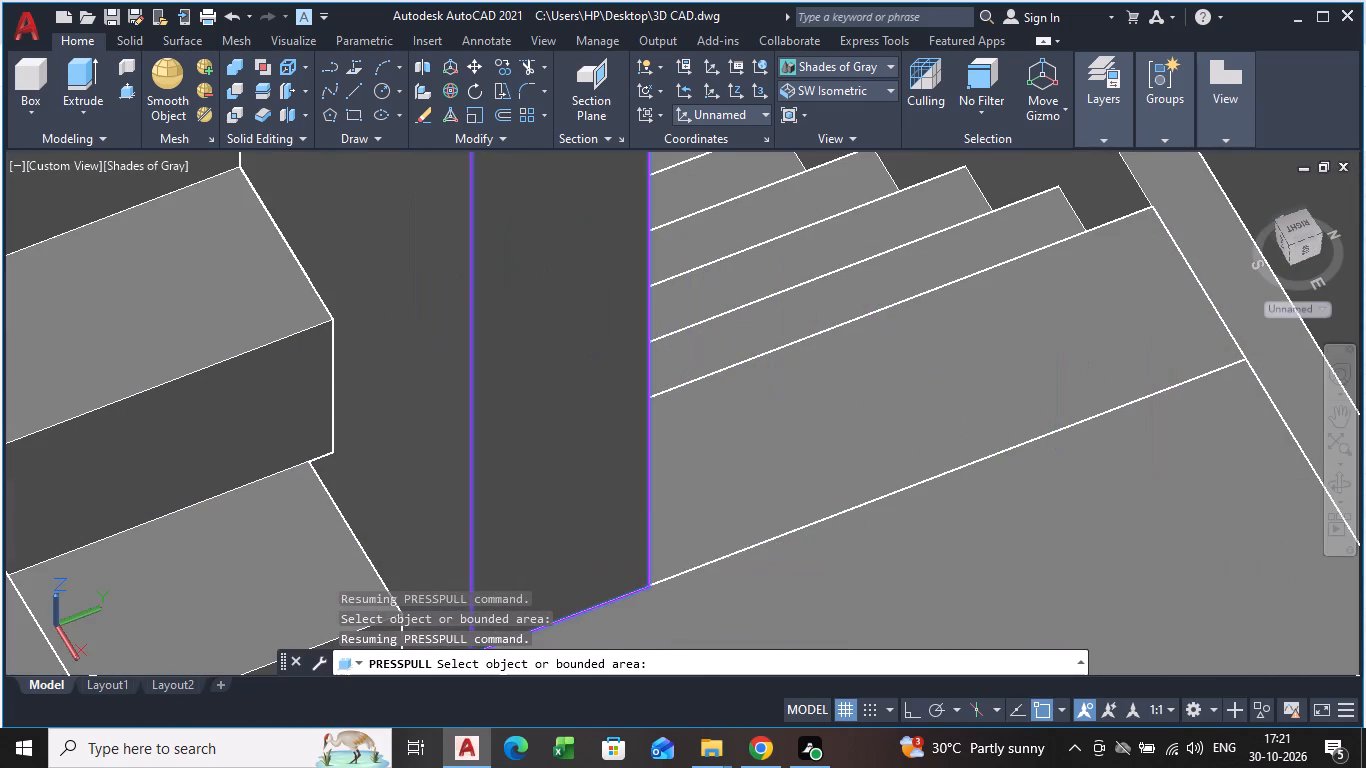
{"action": "middle_click_drag", "start_coordinate": [537, 610], "coordinate": [562, 562], "text": "shift"}
{"action": "scroll", "coordinate": [537, 610], "scroll_direction": "down", "scroll_amount": 1, "text": "shift"}
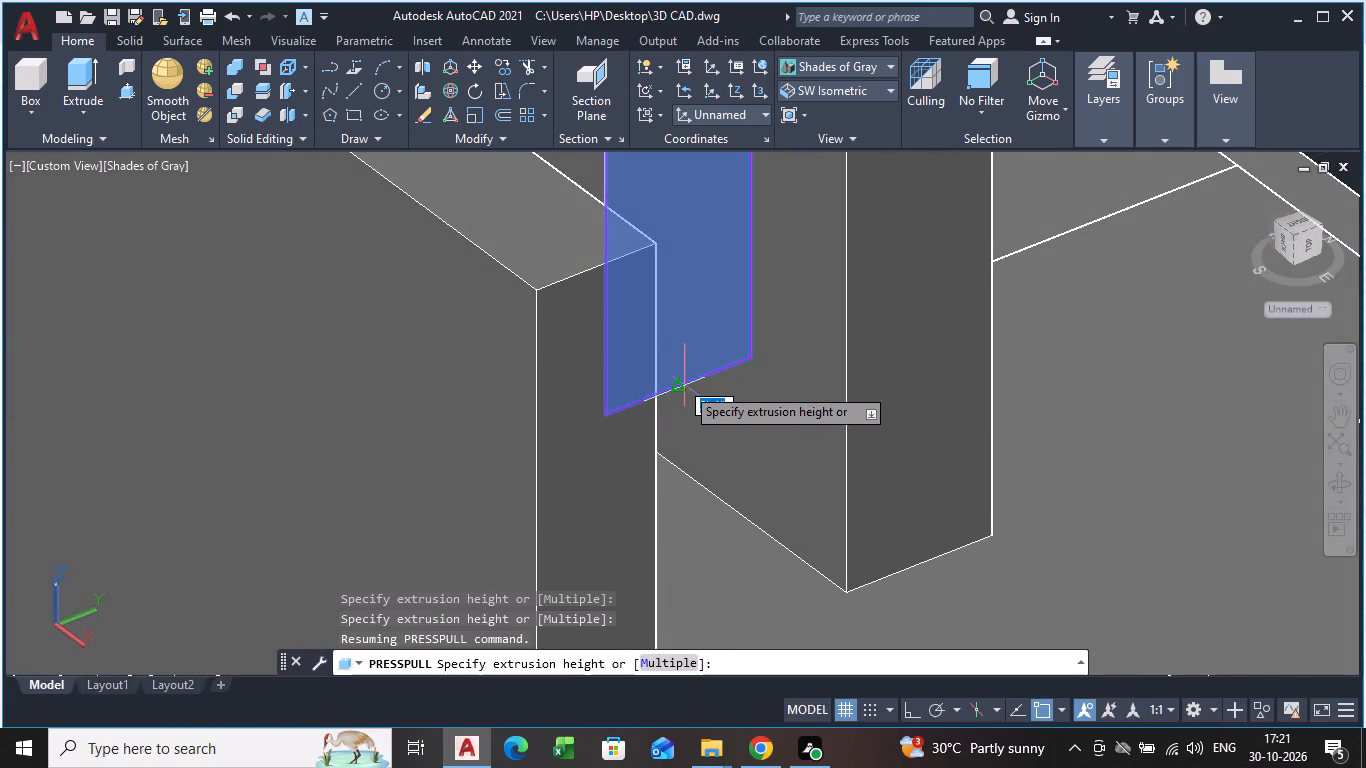
{"action": "left_click", "coordinate": [684, 386]}
{"action": "key", "text": "space"}
Examine how the lengthened dividing wall meets the landing and the step ends of both flights.
{"action": "scroll", "coordinate": [830, 451], "scroll_direction": "down", "scroll_amount": 3}
{"action": "middle_click_drag", "start_coordinate": [823, 460], "coordinate": [783, 482]}
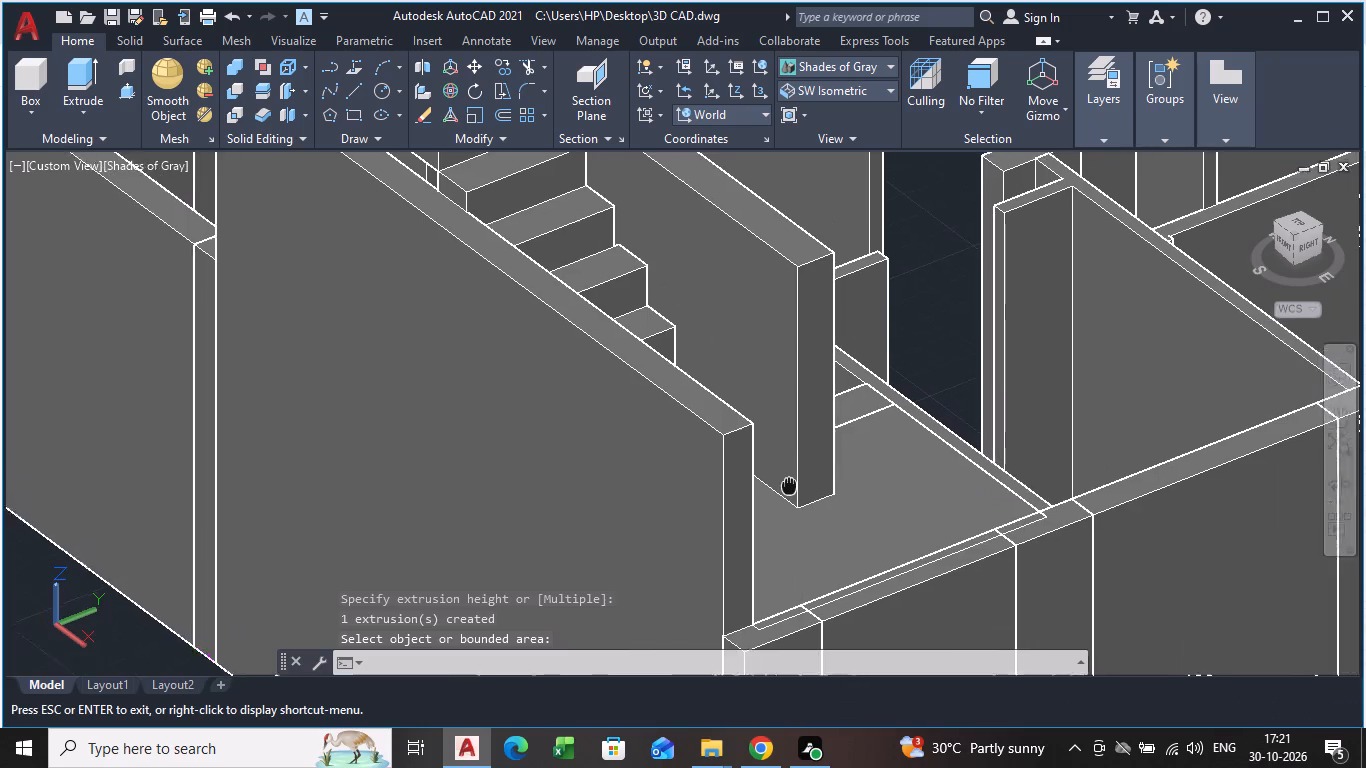
{"action": "middle_click_drag", "start_coordinate": [783, 482], "coordinate": [706, 467]}
{"action": "middle_click_drag", "start_coordinate": [713, 455], "coordinate": [632, 473], "text": "shift"}
{"action": "scroll", "coordinate": [710, 473], "scroll_direction": "down", "scroll_amount": 1, "text": "shift"}
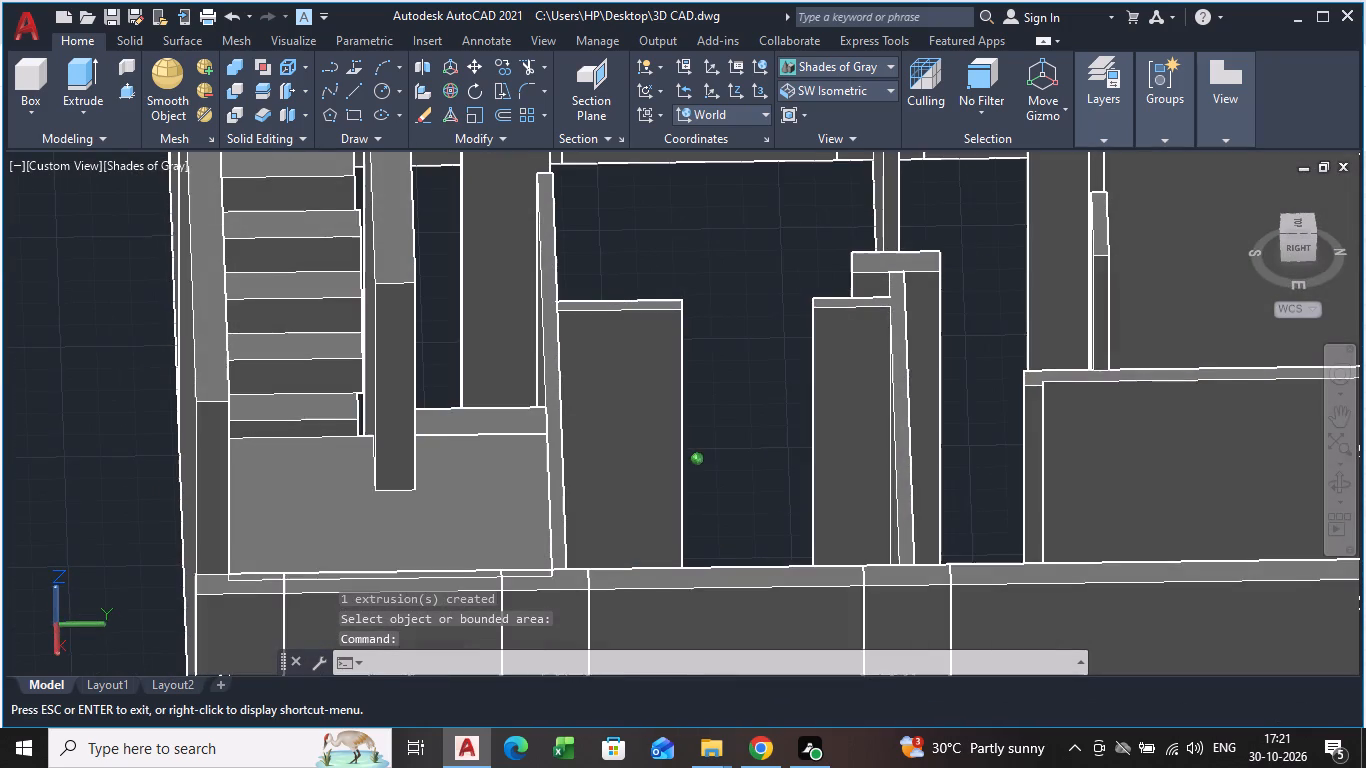
{"action": "middle_click_drag", "start_coordinate": [632, 473], "coordinate": [630, 473], "text": "shift"}
{"action": "scroll", "coordinate": [440, 467], "scroll_direction": "down", "scroll_amount": 1}
{"action": "middle_click", "coordinate": [437, 470]}
{"action": "scroll", "coordinate": [411, 446], "scroll_direction": "up", "scroll_amount": 2}
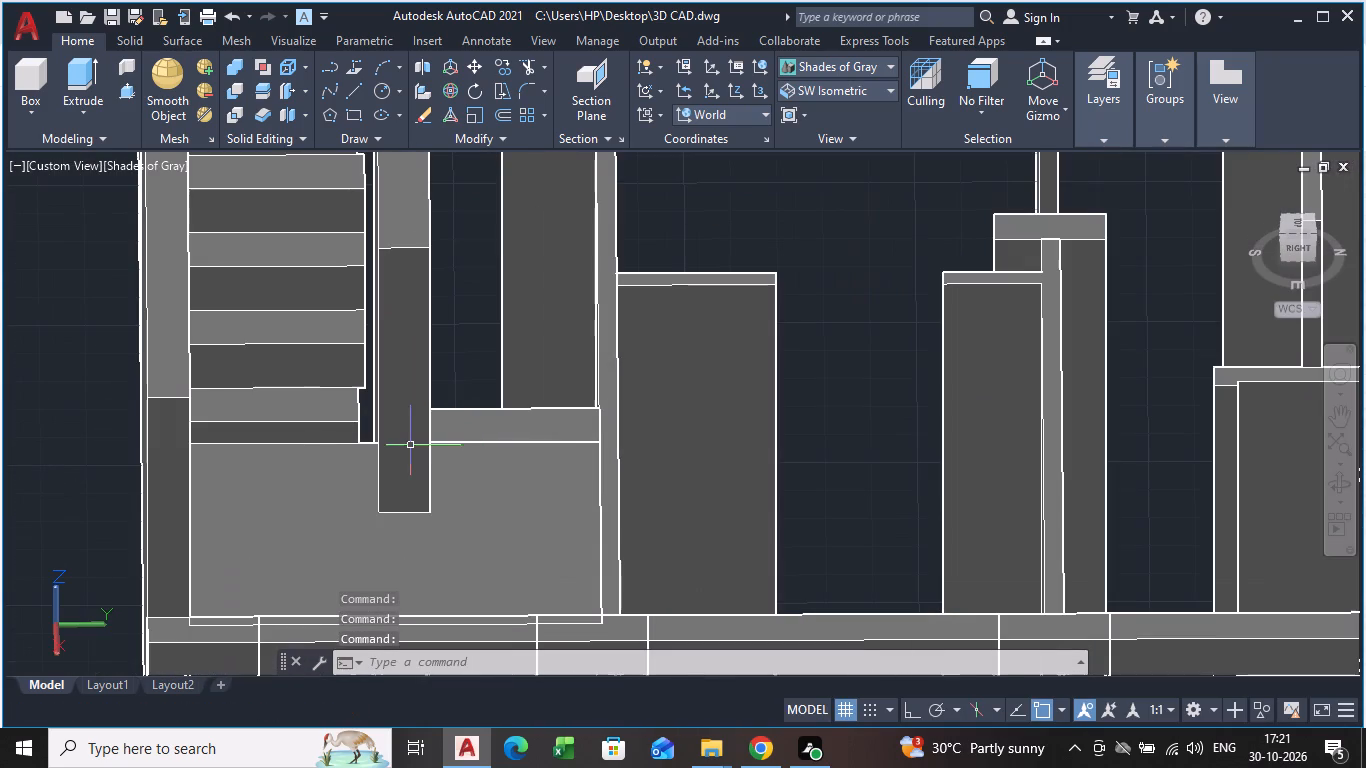
{"action": "middle_click_drag", "start_coordinate": [372, 431], "coordinate": [391, 437]}
{"action": "middle_click_drag", "start_coordinate": [391, 449], "coordinate": [404, 454]}
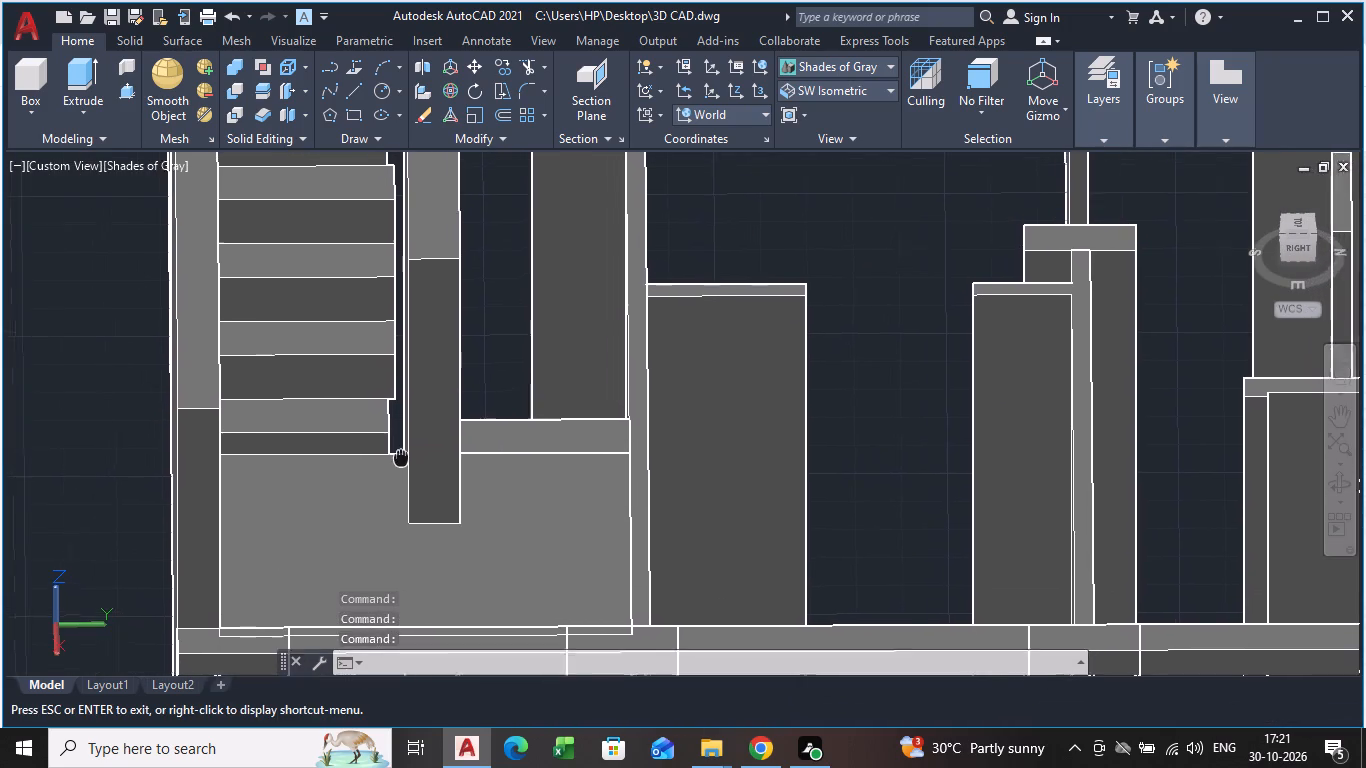
{"action": "middle_click_drag", "start_coordinate": [404, 454], "coordinate": [404, 431]}
{"action": "middle_click_drag", "start_coordinate": [370, 492], "coordinate": [446, 485]}
{"action": "scroll", "coordinate": [469, 440], "scroll_direction": "up", "scroll_amount": 1}
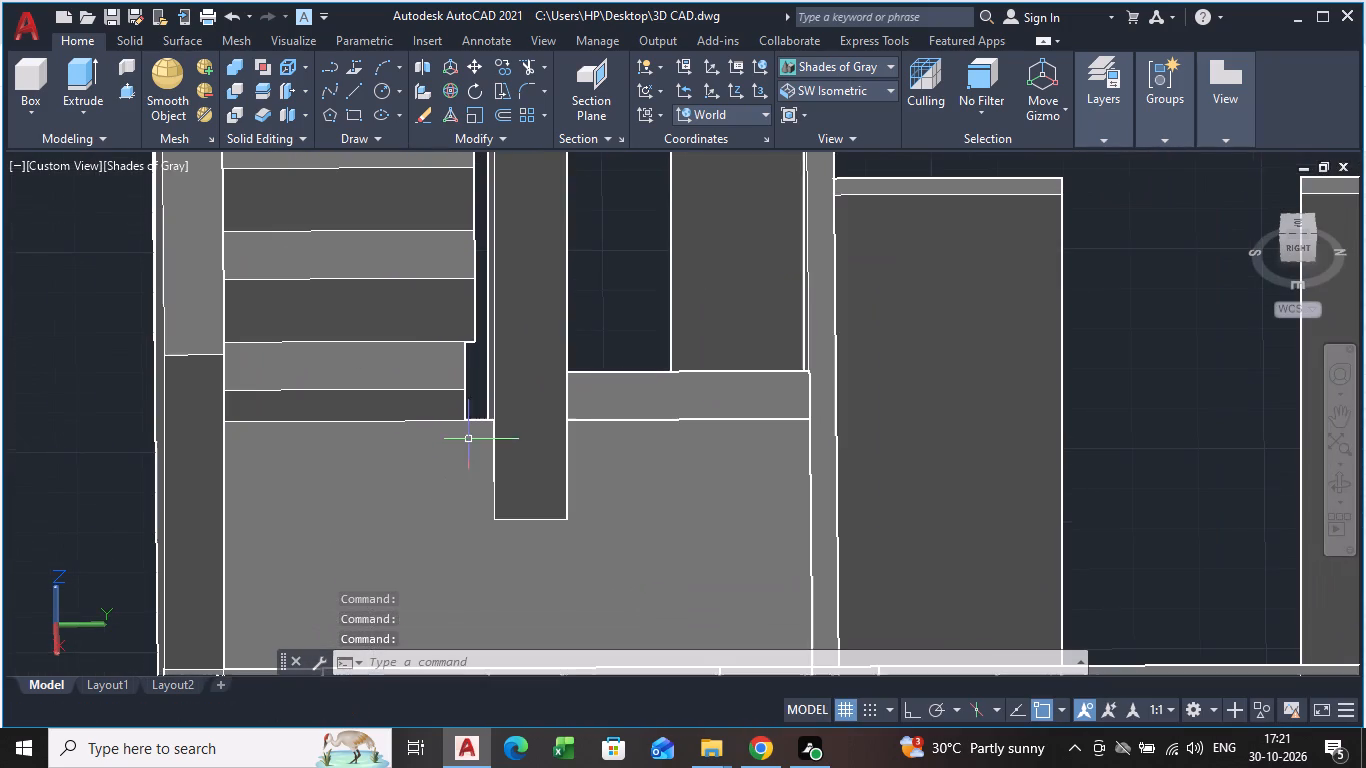
{"action": "middle_click_drag", "start_coordinate": [478, 522], "coordinate": [502, 498]}
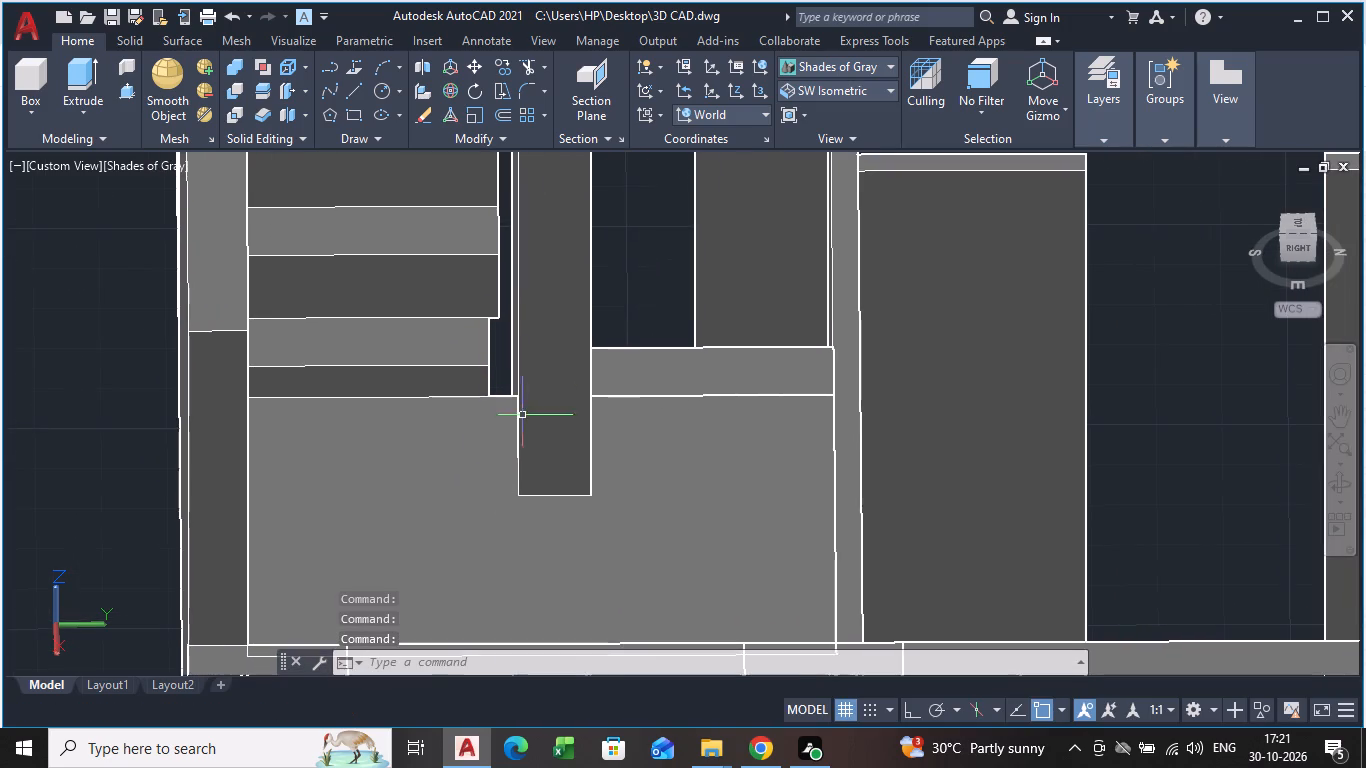
{"action": "scroll", "coordinate": [519, 380], "scroll_direction": "up", "scroll_amount": 2}
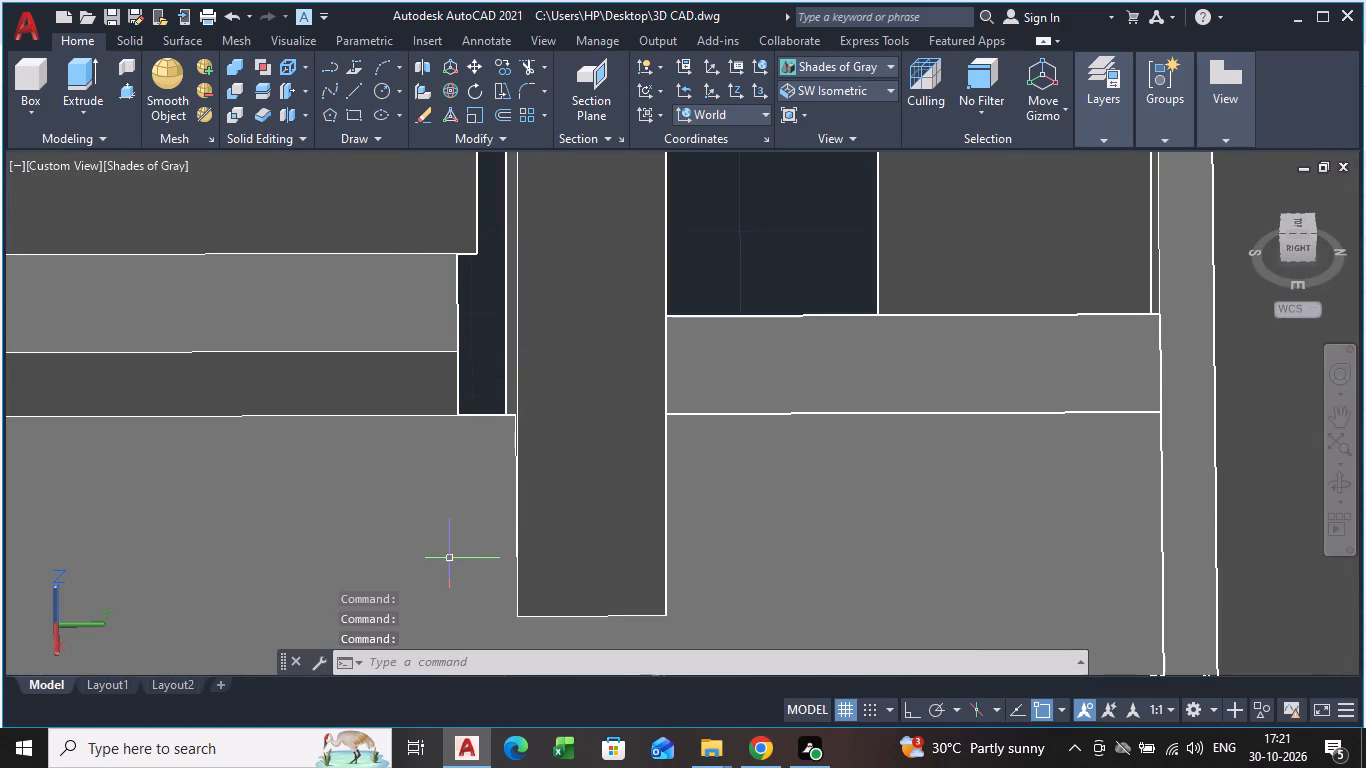
{"action": "middle_click_drag", "start_coordinate": [456, 556], "coordinate": [450, 579], "text": "shift"}
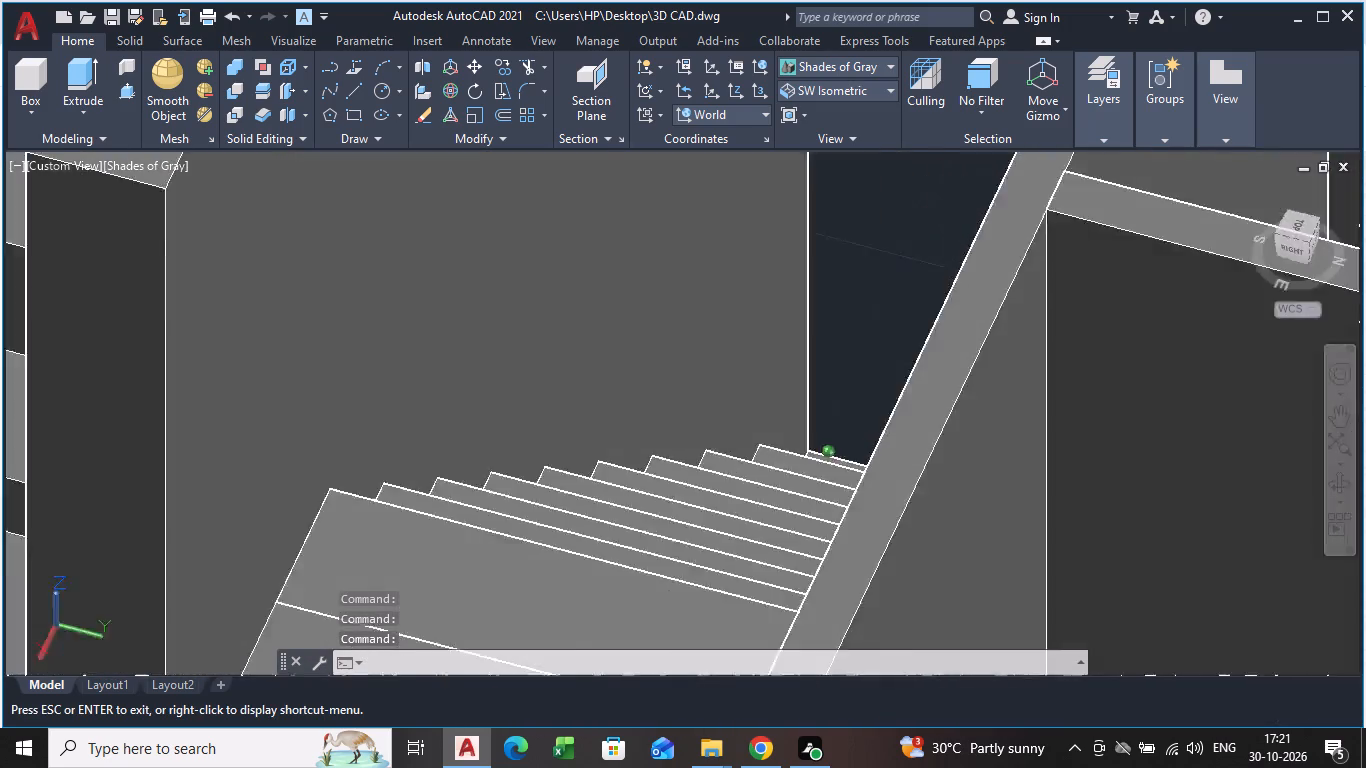
{"action": "middle_click_drag", "start_coordinate": [450, 579], "coordinate": [441, 556], "text": "shift"}
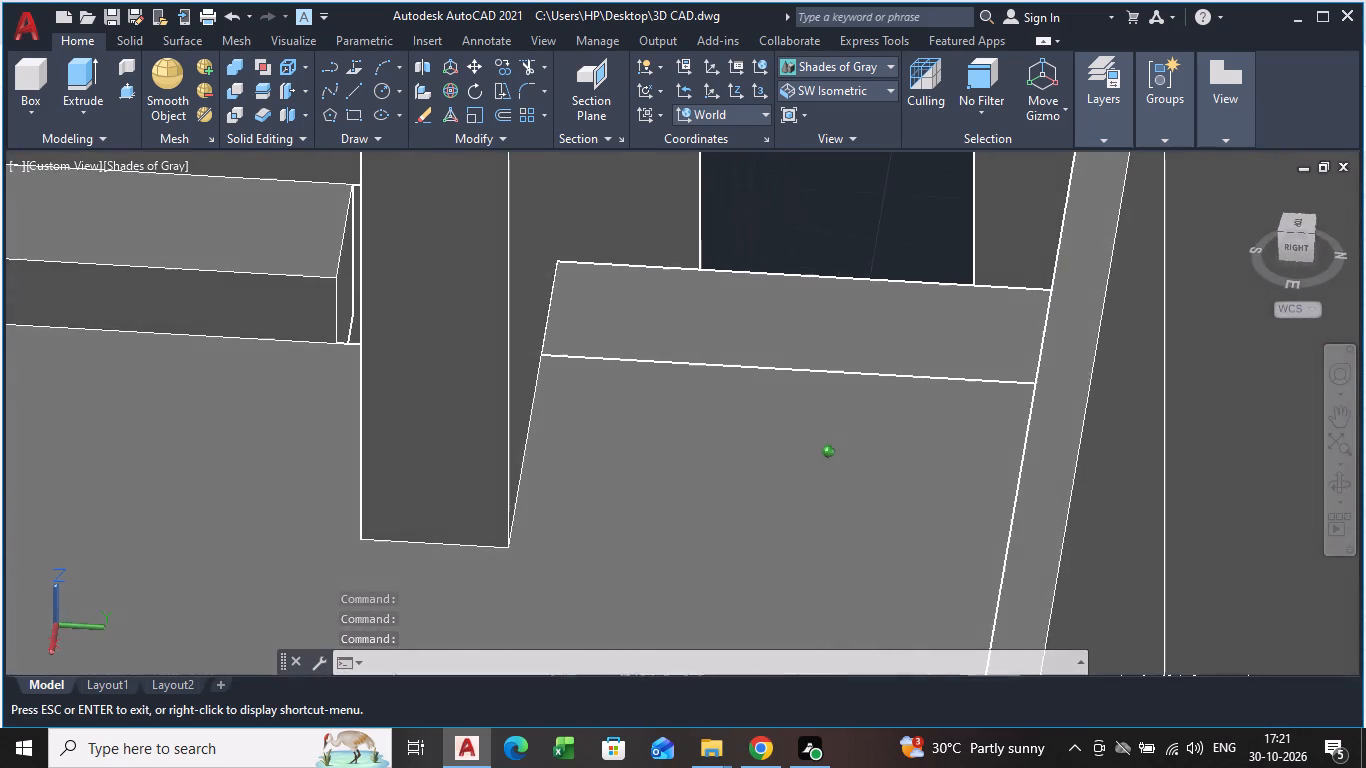
{"action": "middle_click_drag", "start_coordinate": [441, 556], "coordinate": [467, 580], "text": "shift"}
{"action": "middle_click_drag", "start_coordinate": [499, 538], "coordinate": [463, 558], "text": "shift"}
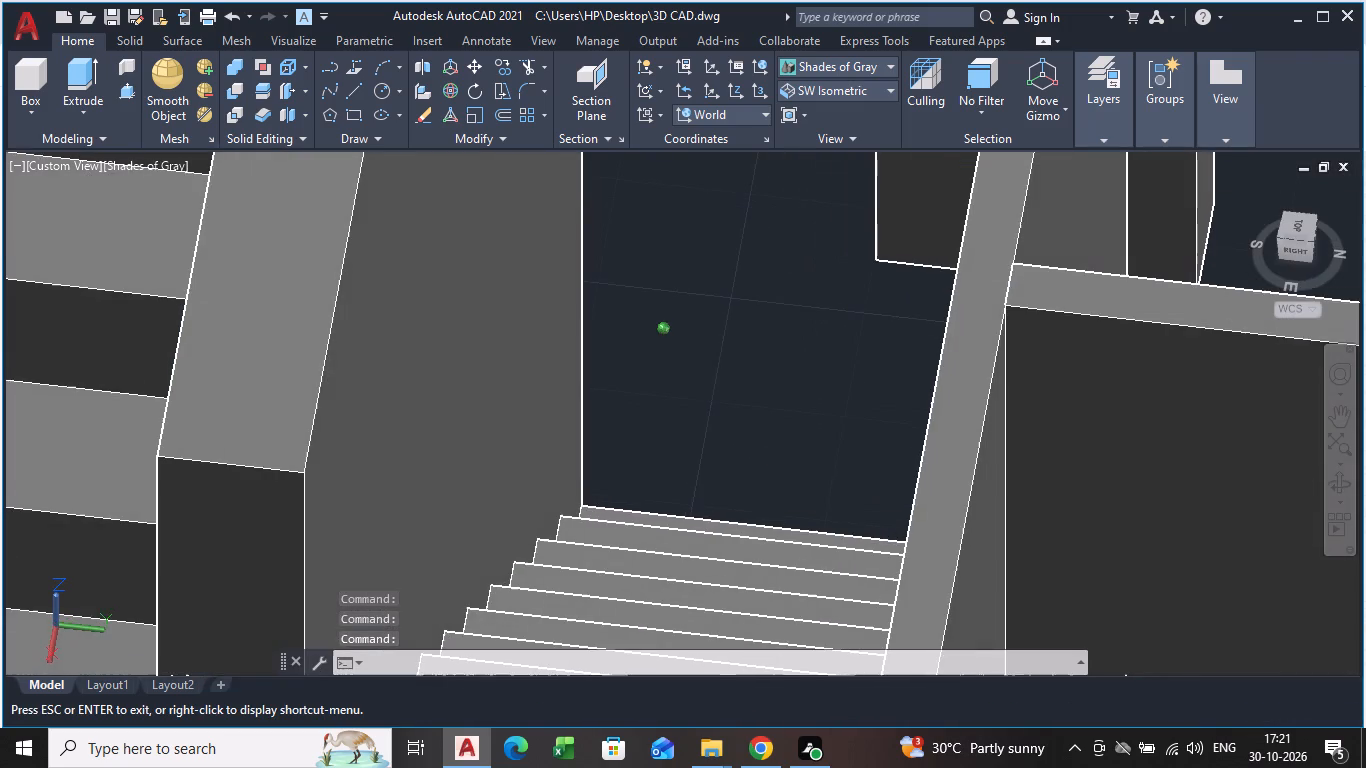
{"action": "middle_click_drag", "start_coordinate": [463, 558], "coordinate": [486, 553], "text": "shift"}
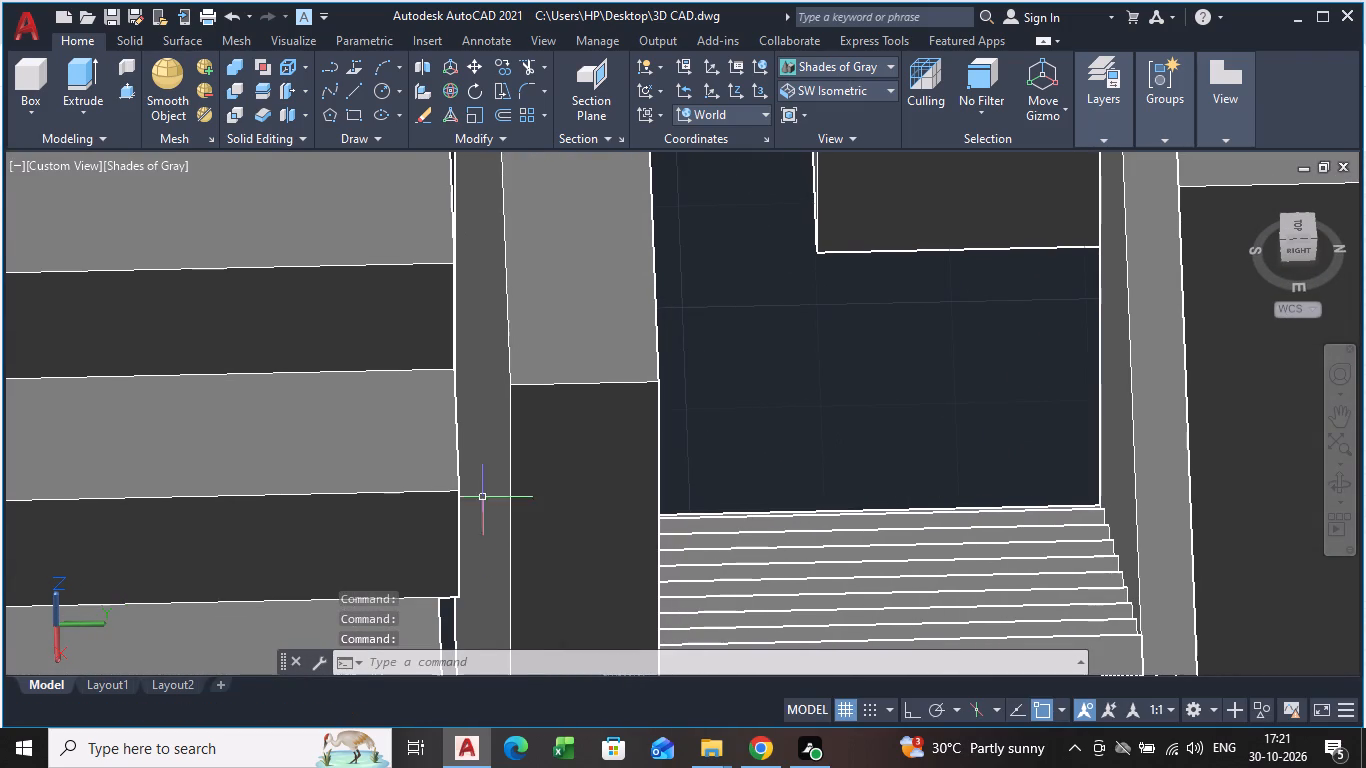
Press-pull the dividing wall's long side face about 2" toward the second flight's steps to close the gap.
{"action": "left_click", "coordinate": [118, 89]}
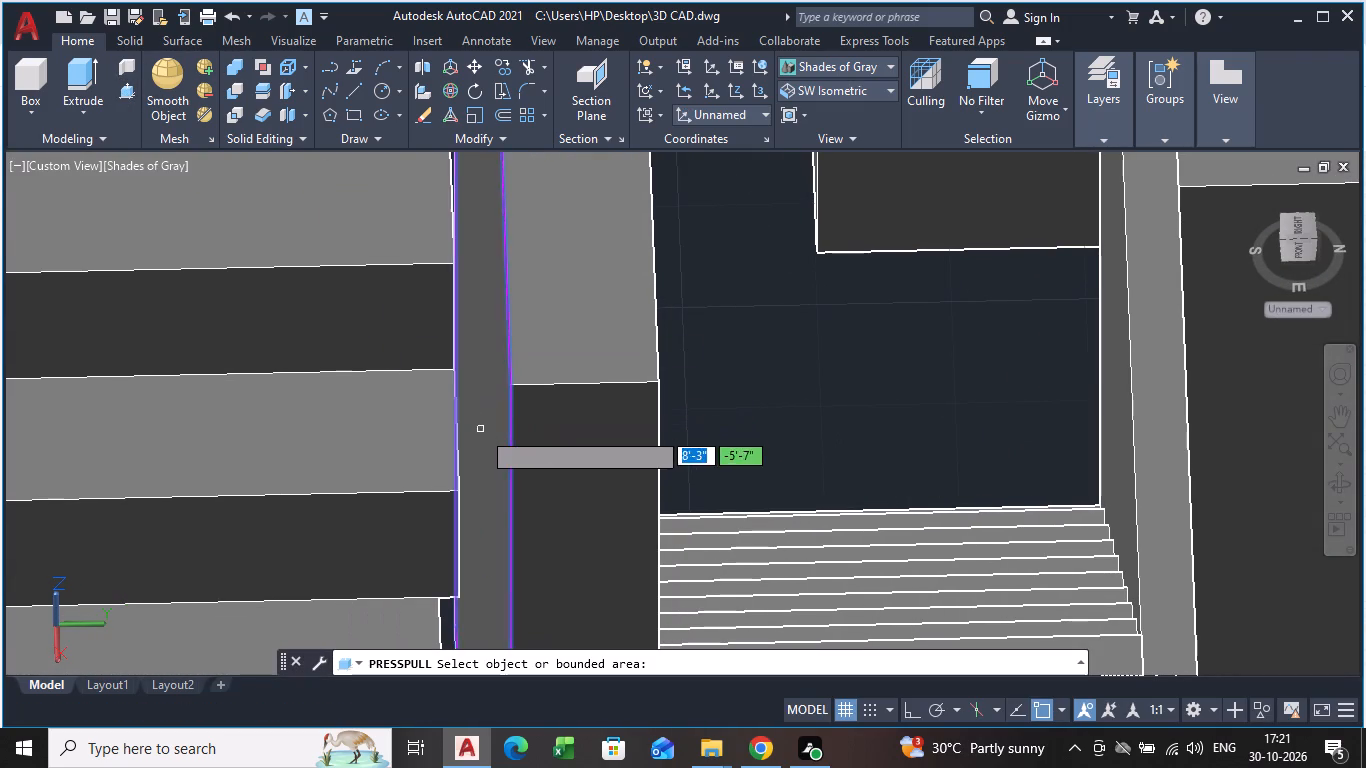
{"action": "left_click", "coordinate": [481, 430]}
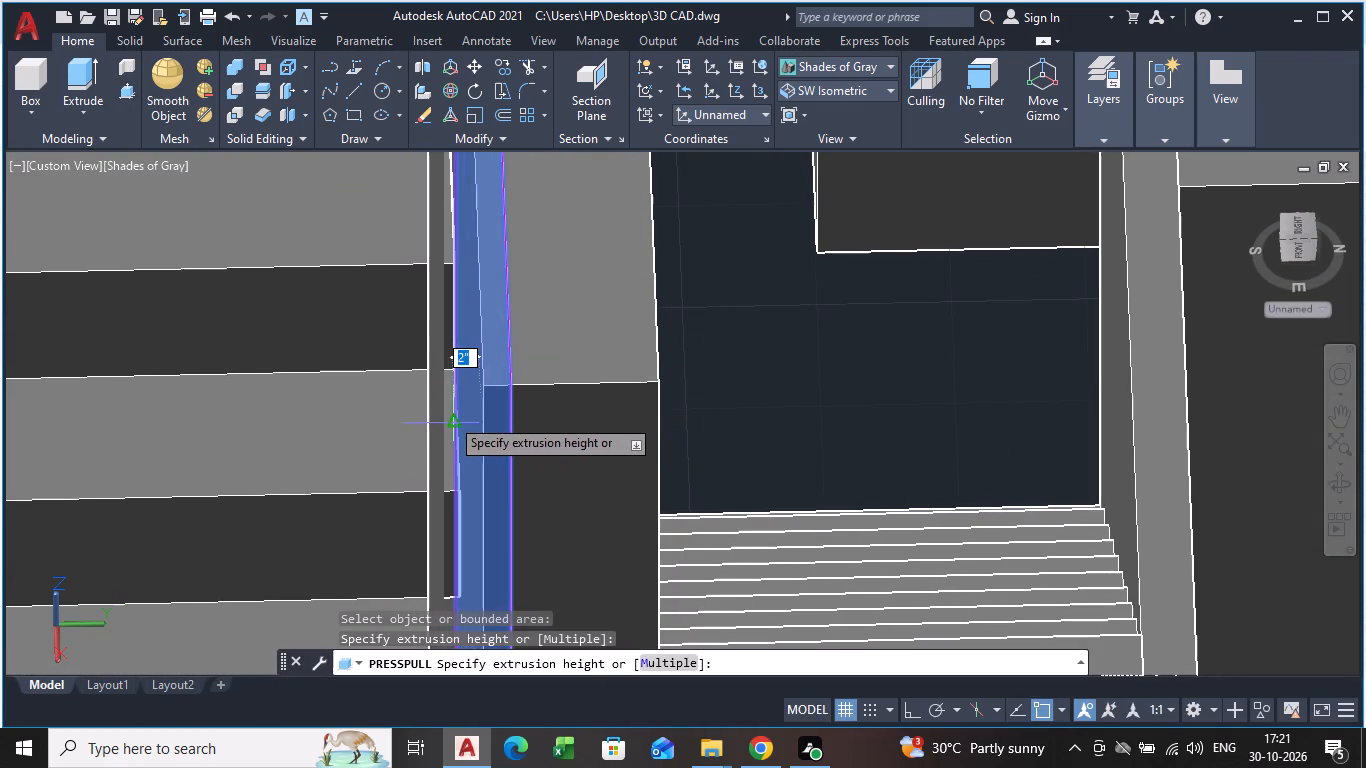
{"action": "left_click", "coordinate": [450, 417]}
{"action": "middle_click_drag", "start_coordinate": [454, 494], "coordinate": [484, 496]}
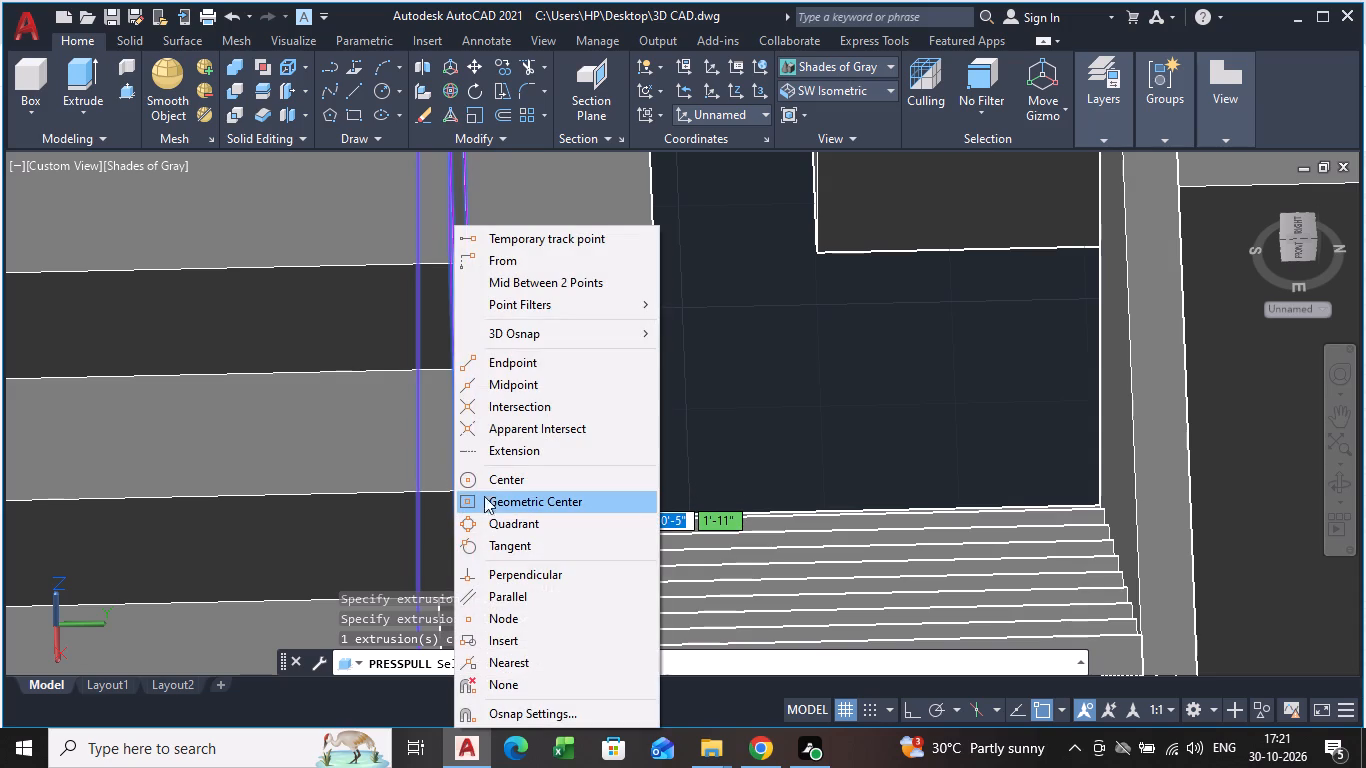
{"action": "middle_click_drag", "start_coordinate": [484, 496], "coordinate": [494, 492]}
{"action": "key", "text": "Escape"}
{"action": "scroll", "coordinate": [460, 497], "scroll_direction": "down", "scroll_amount": 1}
{"action": "middle_click", "coordinate": [459, 498], "text": "shift"}
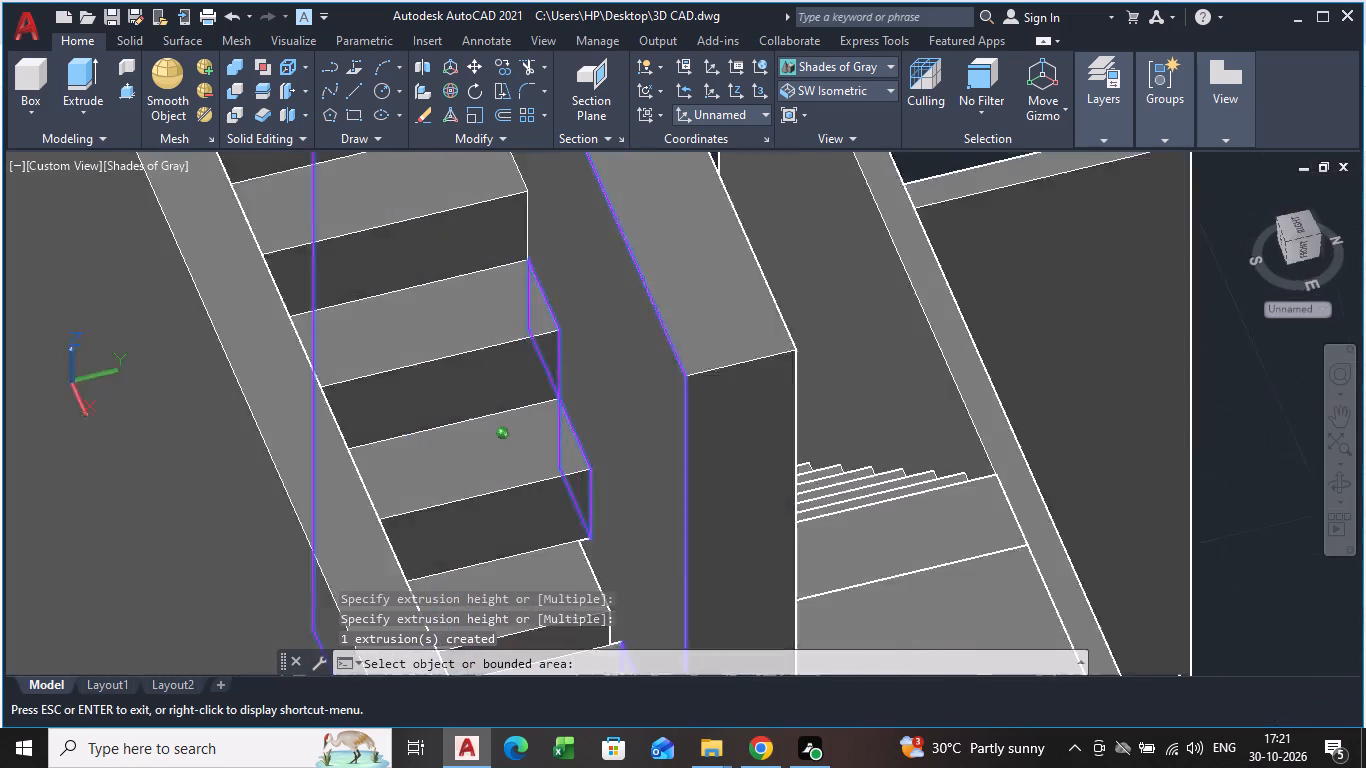
{"action": "key", "text": "space"}
{"action": "scroll", "coordinate": [461, 368], "scroll_direction": "down", "scroll_amount": 3}
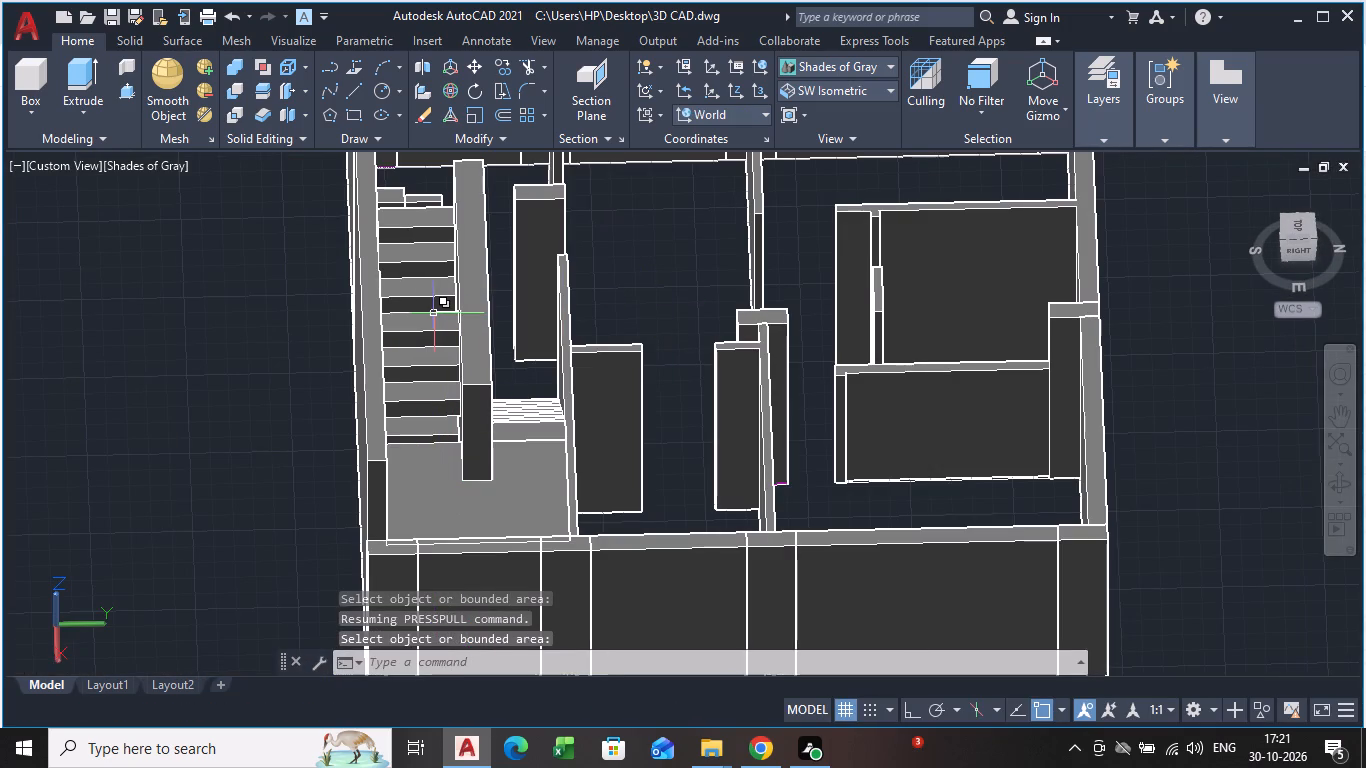
{"action": "key", "text": "Escape"}
Look over the staircase, landing and dividing wall within the whole building model.
{"action": "scroll", "coordinate": [362, 474], "scroll_direction": "down", "scroll_amount": 1}
{"action": "middle_click_drag", "start_coordinate": [362, 474], "coordinate": [264, 453]}
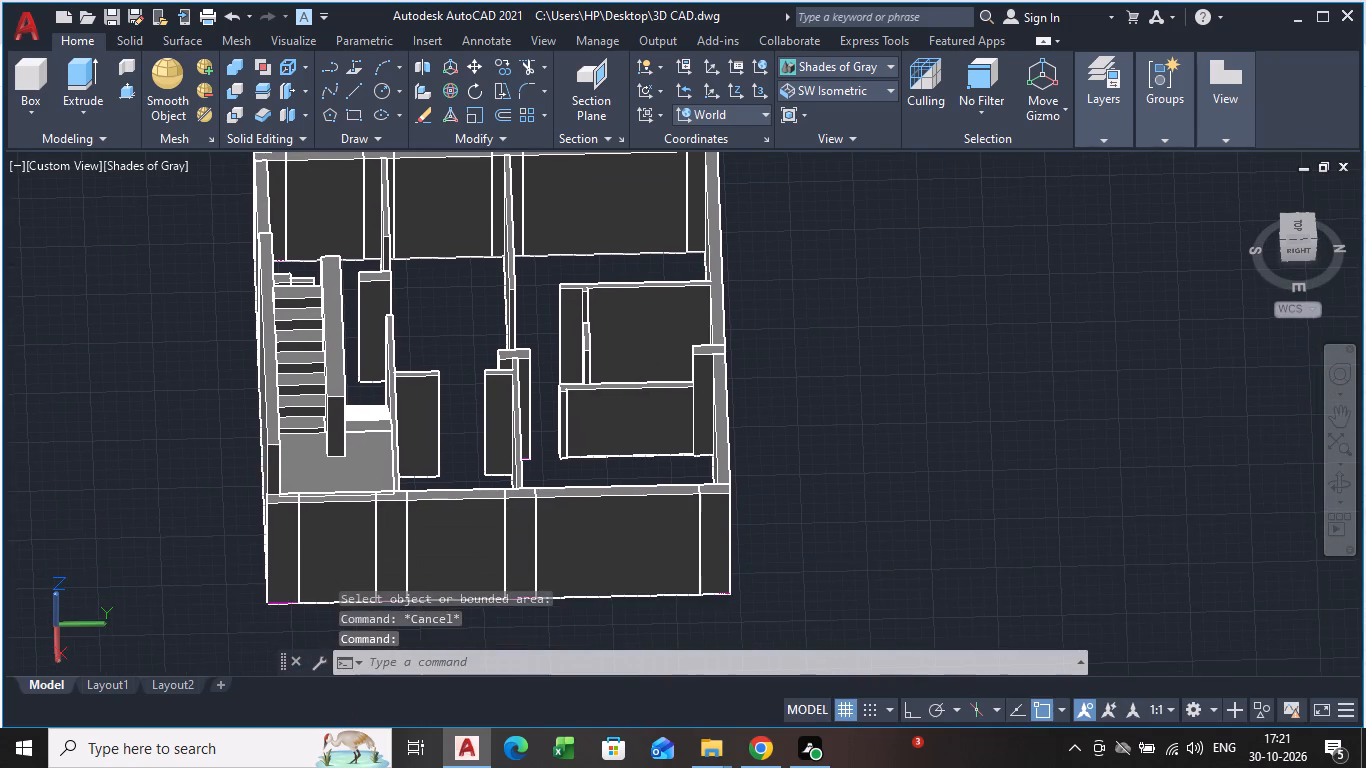
{"action": "scroll", "coordinate": [306, 429], "scroll_direction": "up", "scroll_amount": 3}
{"action": "middle_click_drag", "start_coordinate": [303, 498], "coordinate": [415, 576]}
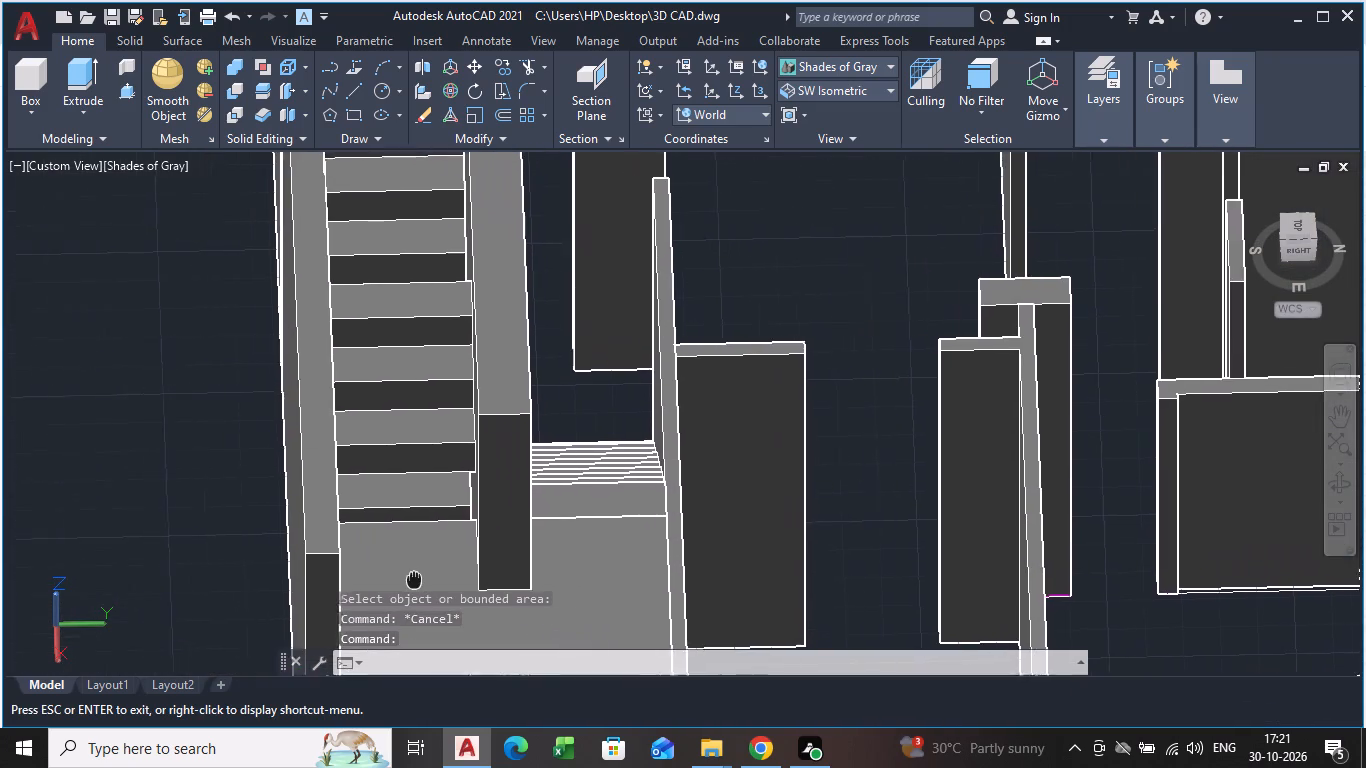
{"action": "middle_click_drag", "start_coordinate": [415, 576], "coordinate": [385, 413]}
{"action": "middle_click_drag", "start_coordinate": [321, 515], "coordinate": [501, 494]}
{"action": "scroll", "coordinate": [513, 395], "scroll_direction": "down", "scroll_amount": 4}
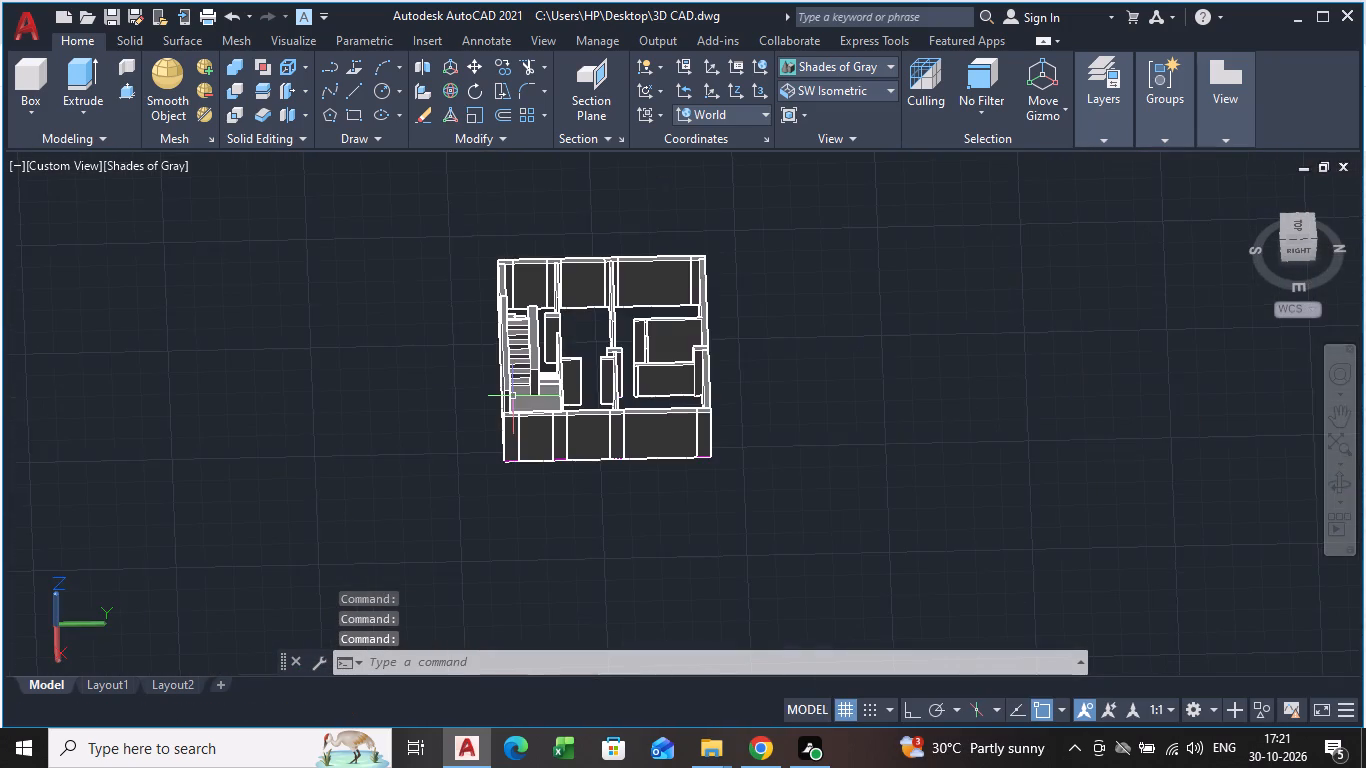
{"action": "scroll", "coordinate": [521, 357], "scroll_direction": "up", "scroll_amount": 3}
{"action": "middle_click_drag", "start_coordinate": [531, 500], "coordinate": [368, 510]}
{"action": "scroll", "coordinate": [368, 510], "scroll_direction": "down", "scroll_amount": 1}
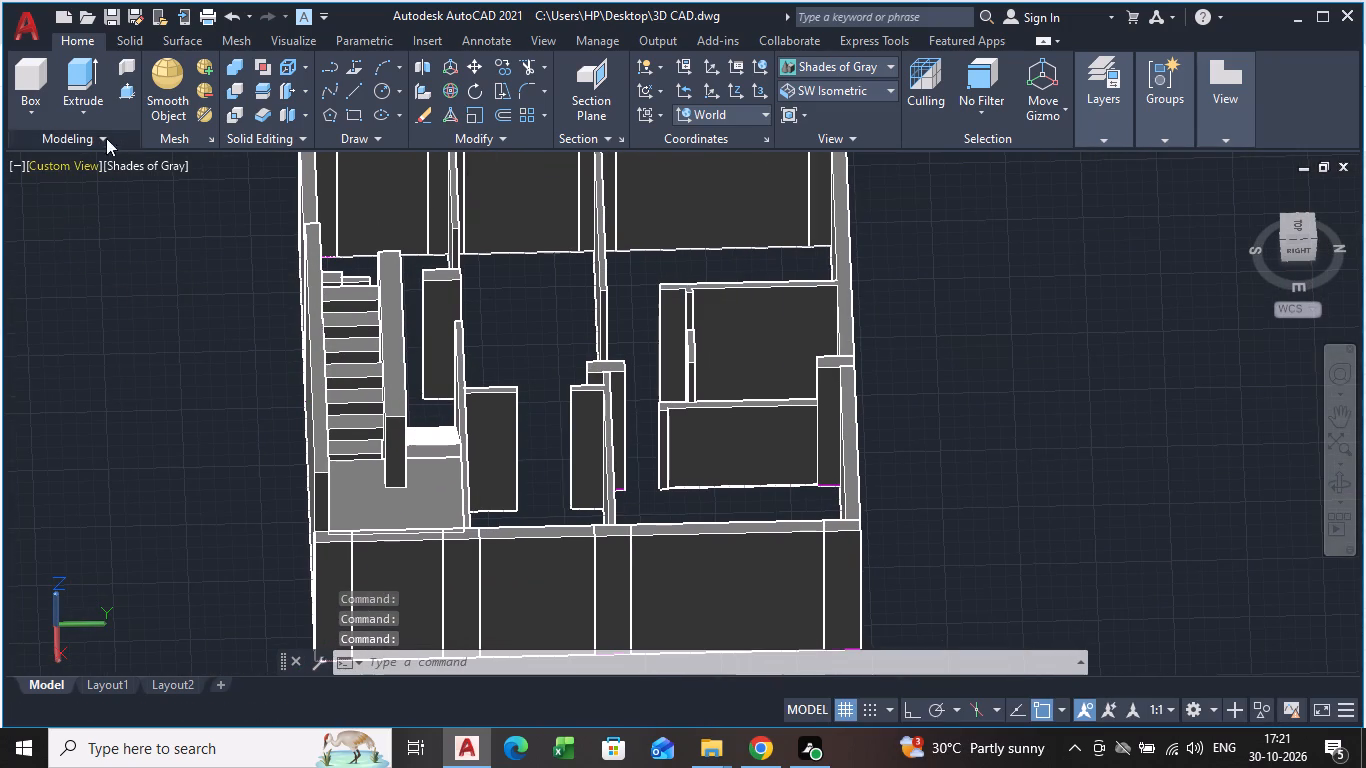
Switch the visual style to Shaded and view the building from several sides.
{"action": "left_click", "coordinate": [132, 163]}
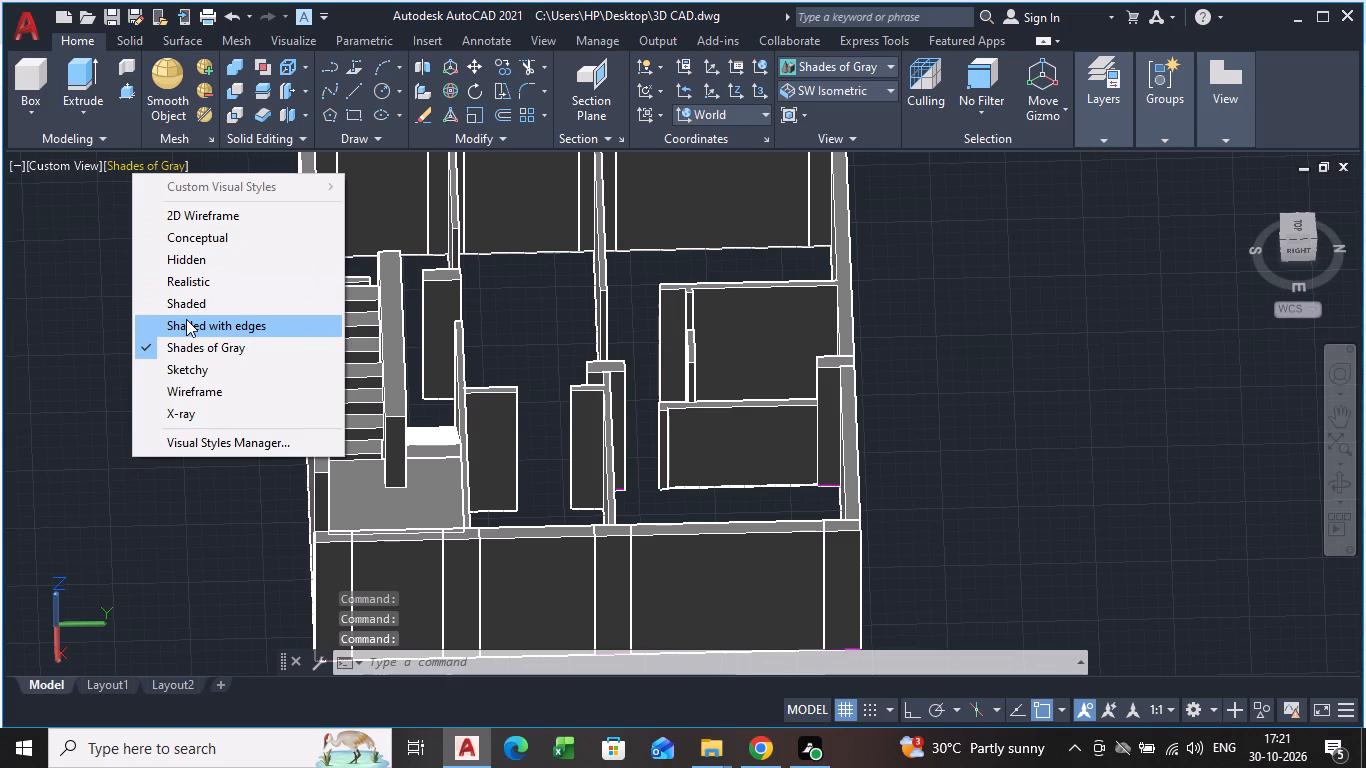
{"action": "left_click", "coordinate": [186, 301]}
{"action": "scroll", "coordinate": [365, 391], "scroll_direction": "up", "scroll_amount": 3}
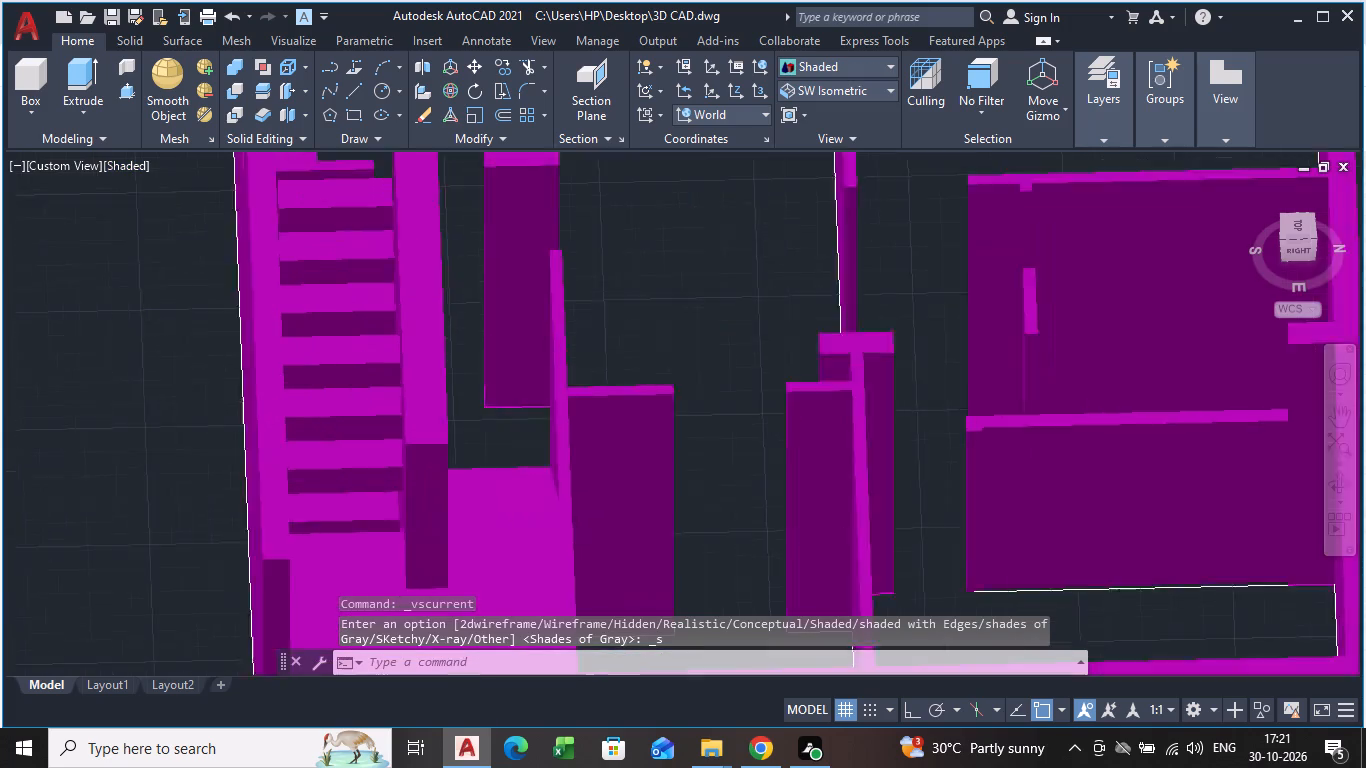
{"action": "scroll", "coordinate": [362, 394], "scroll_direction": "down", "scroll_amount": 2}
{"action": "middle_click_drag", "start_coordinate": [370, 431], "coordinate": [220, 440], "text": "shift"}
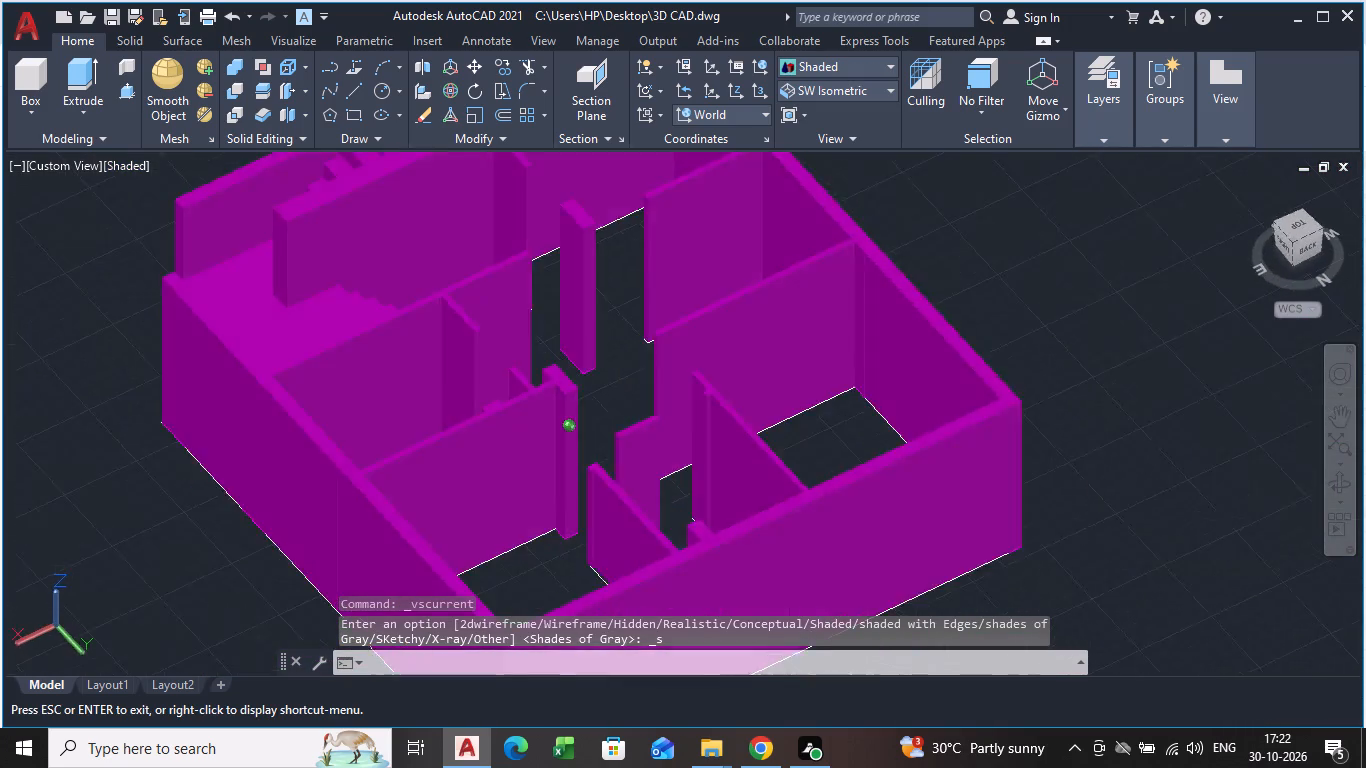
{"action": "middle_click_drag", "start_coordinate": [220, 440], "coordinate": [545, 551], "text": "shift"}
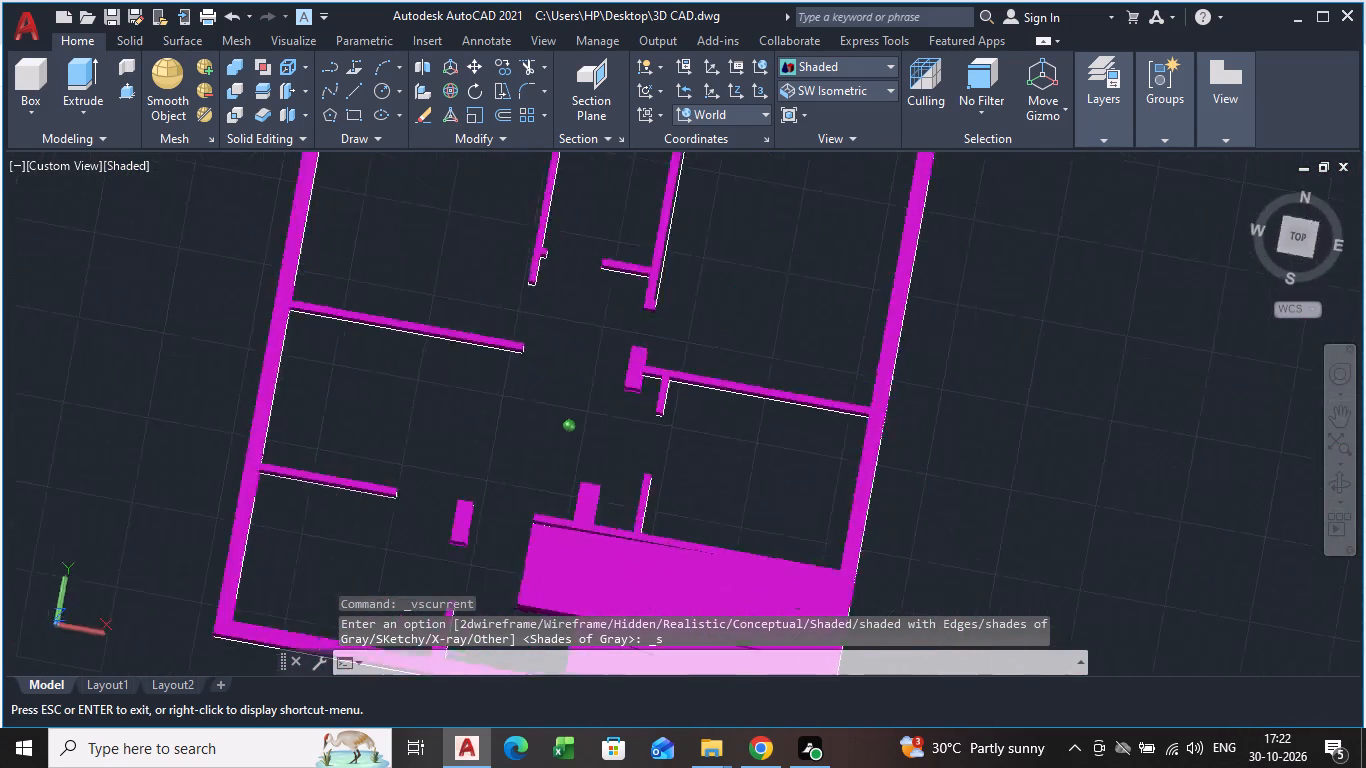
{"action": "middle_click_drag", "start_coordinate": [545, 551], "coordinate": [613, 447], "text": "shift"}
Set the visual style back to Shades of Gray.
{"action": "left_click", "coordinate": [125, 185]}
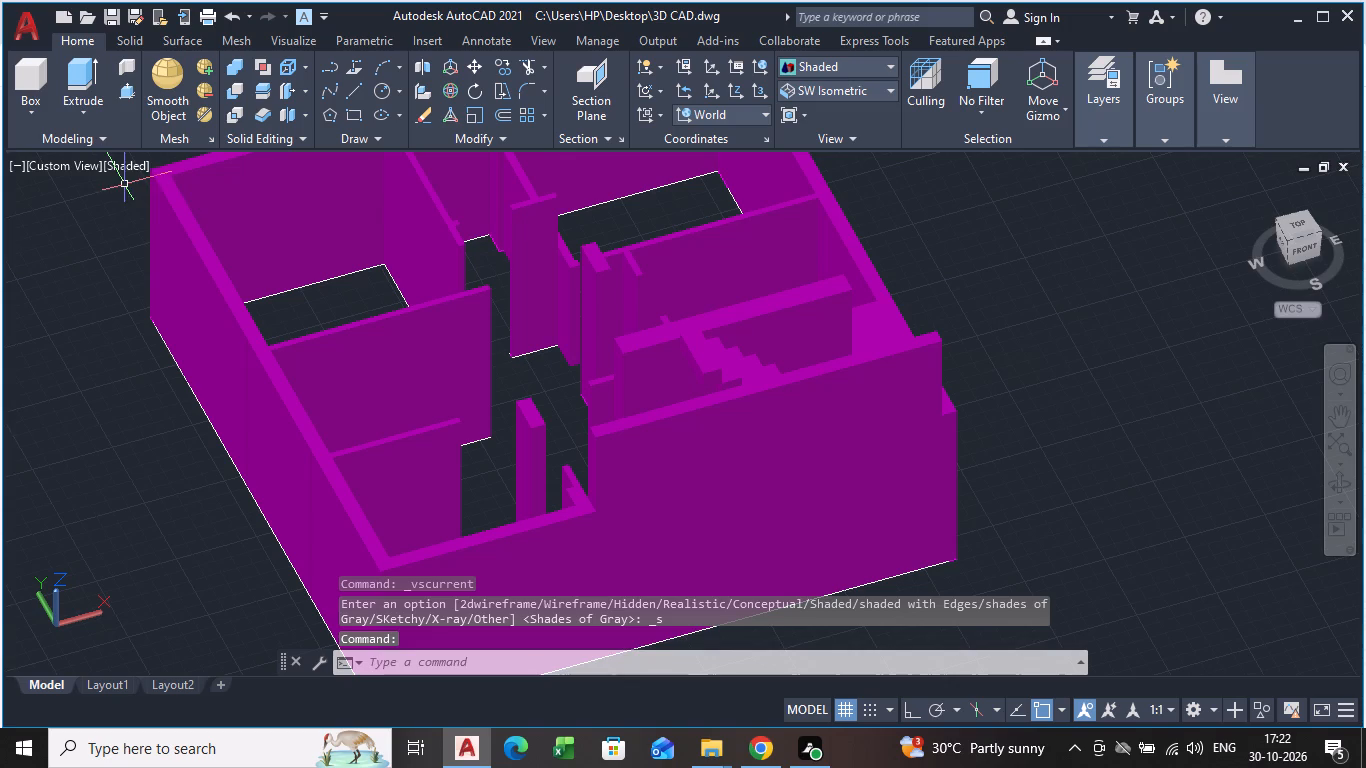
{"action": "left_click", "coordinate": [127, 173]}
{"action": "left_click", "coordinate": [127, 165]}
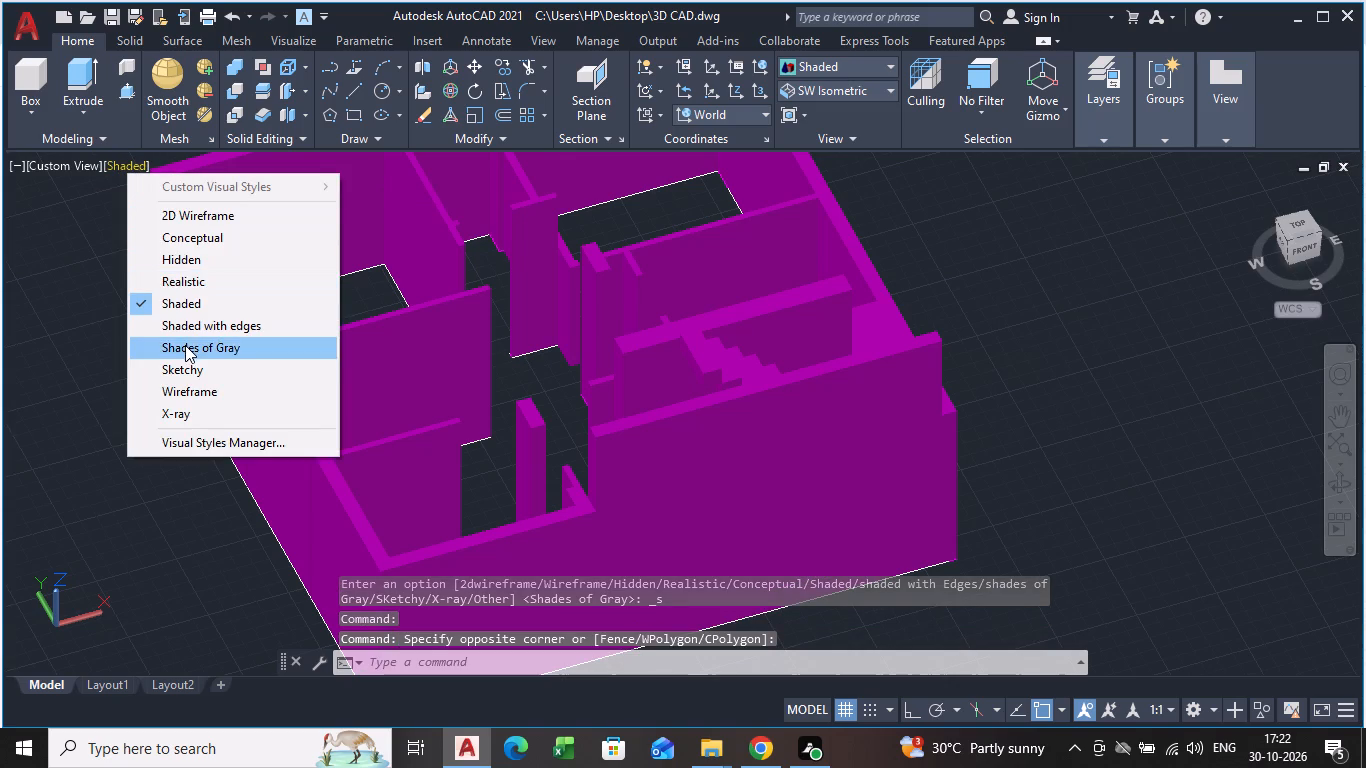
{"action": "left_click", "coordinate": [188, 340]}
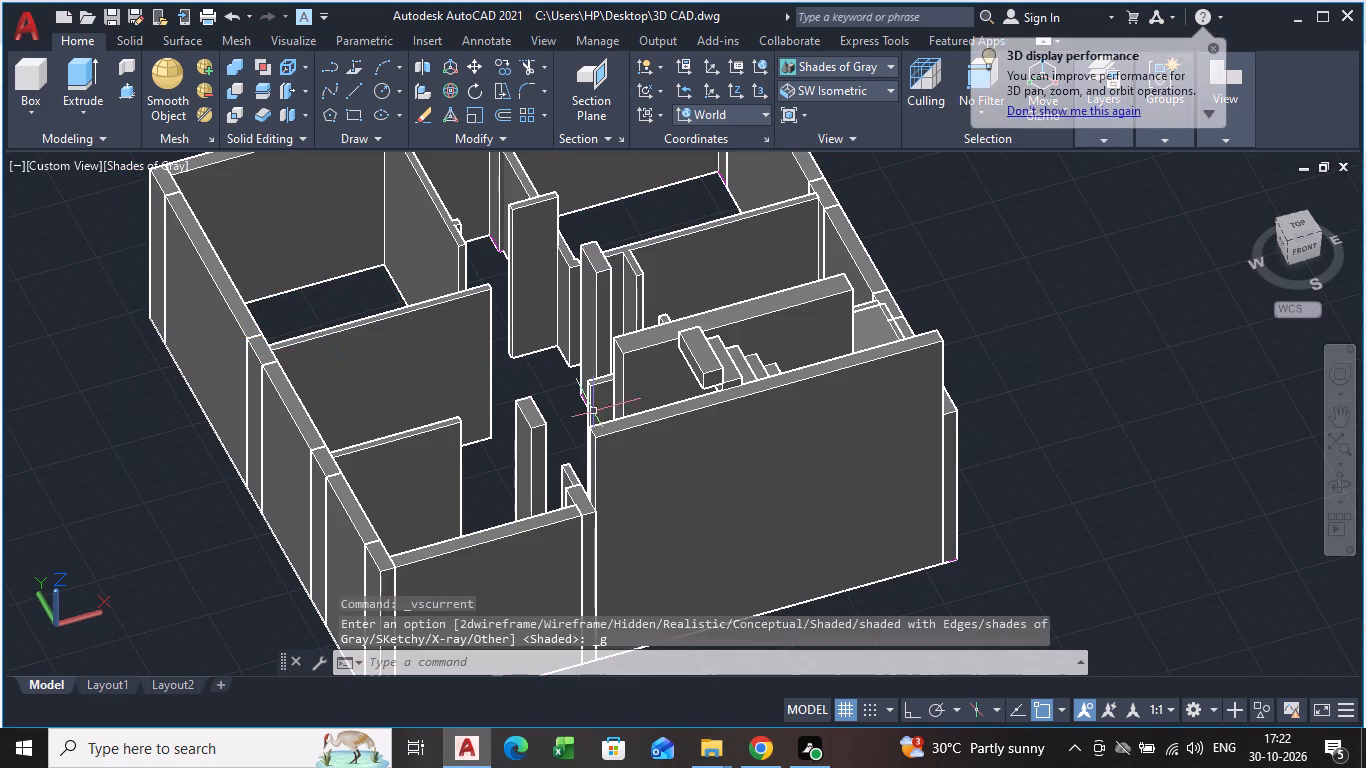
Examine the building from around the staircase, including the free end of the second flight beside the dividing wall.
{"action": "middle_click_drag", "start_coordinate": [652, 434], "coordinate": [459, 477], "text": "shift"}
{"action": "scroll", "coordinate": [651, 434], "scroll_direction": "down", "scroll_amount": 1, "text": "shift"}
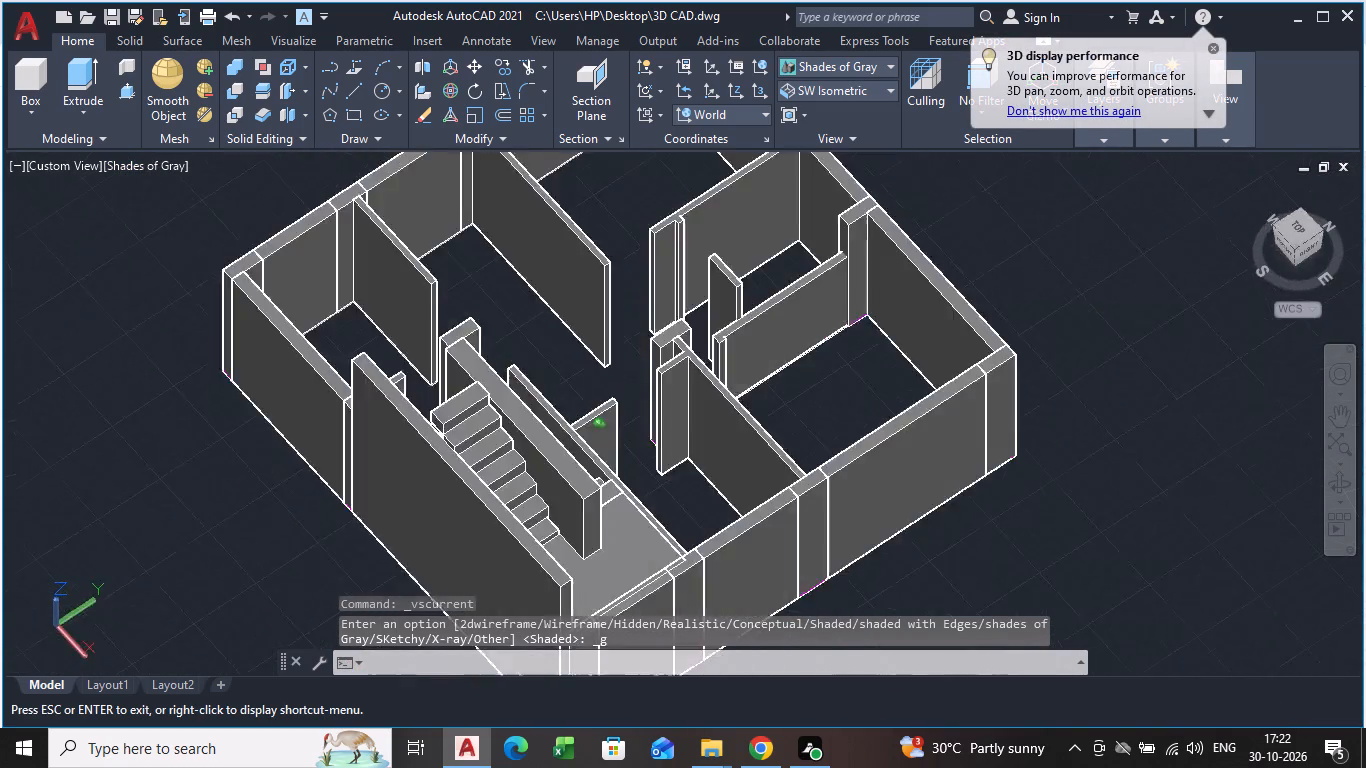
{"action": "middle_click_drag", "start_coordinate": [459, 477], "coordinate": [738, 487], "text": "shift"}
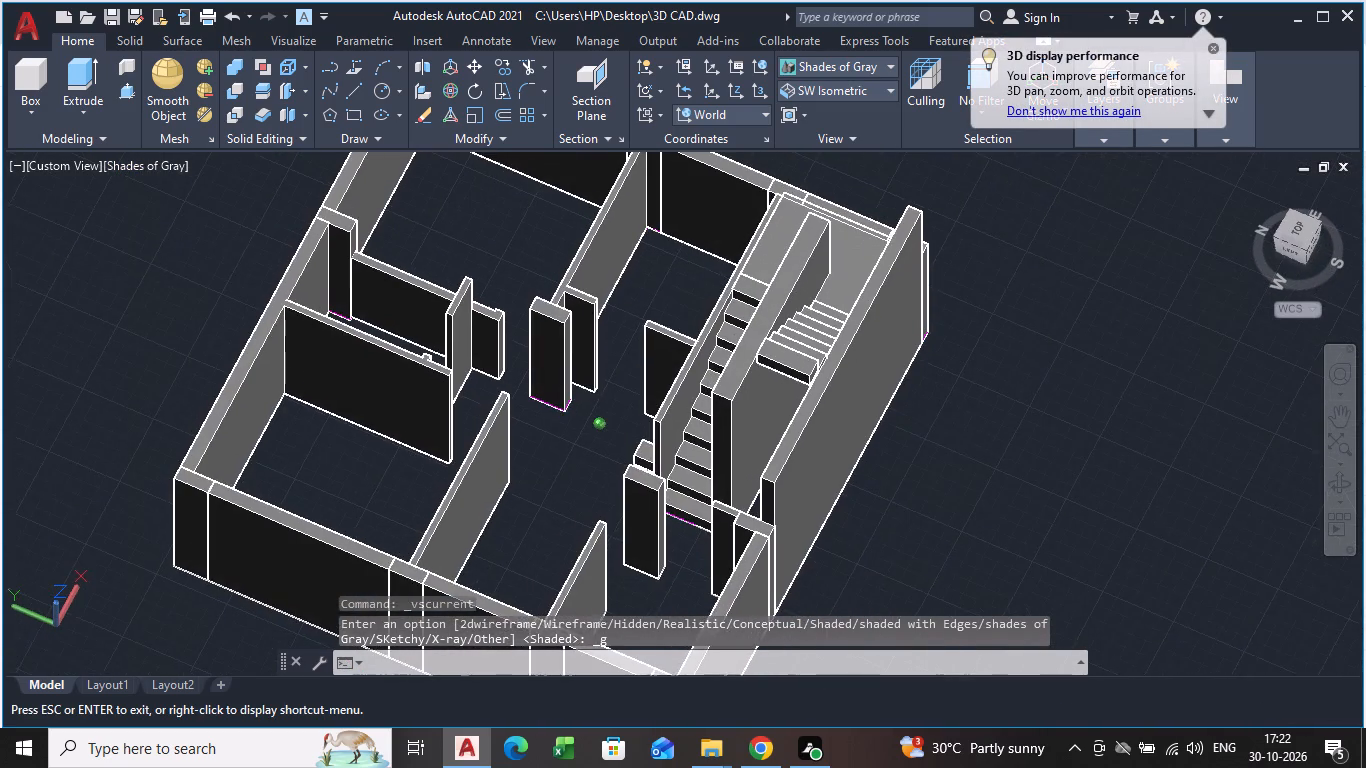
{"action": "middle_click_drag", "start_coordinate": [738, 487], "coordinate": [739, 487], "text": "shift"}
{"action": "scroll", "coordinate": [731, 387], "scroll_direction": "up", "scroll_amount": 2}
{"action": "scroll", "coordinate": [834, 377], "scroll_direction": "up", "scroll_amount": 1}
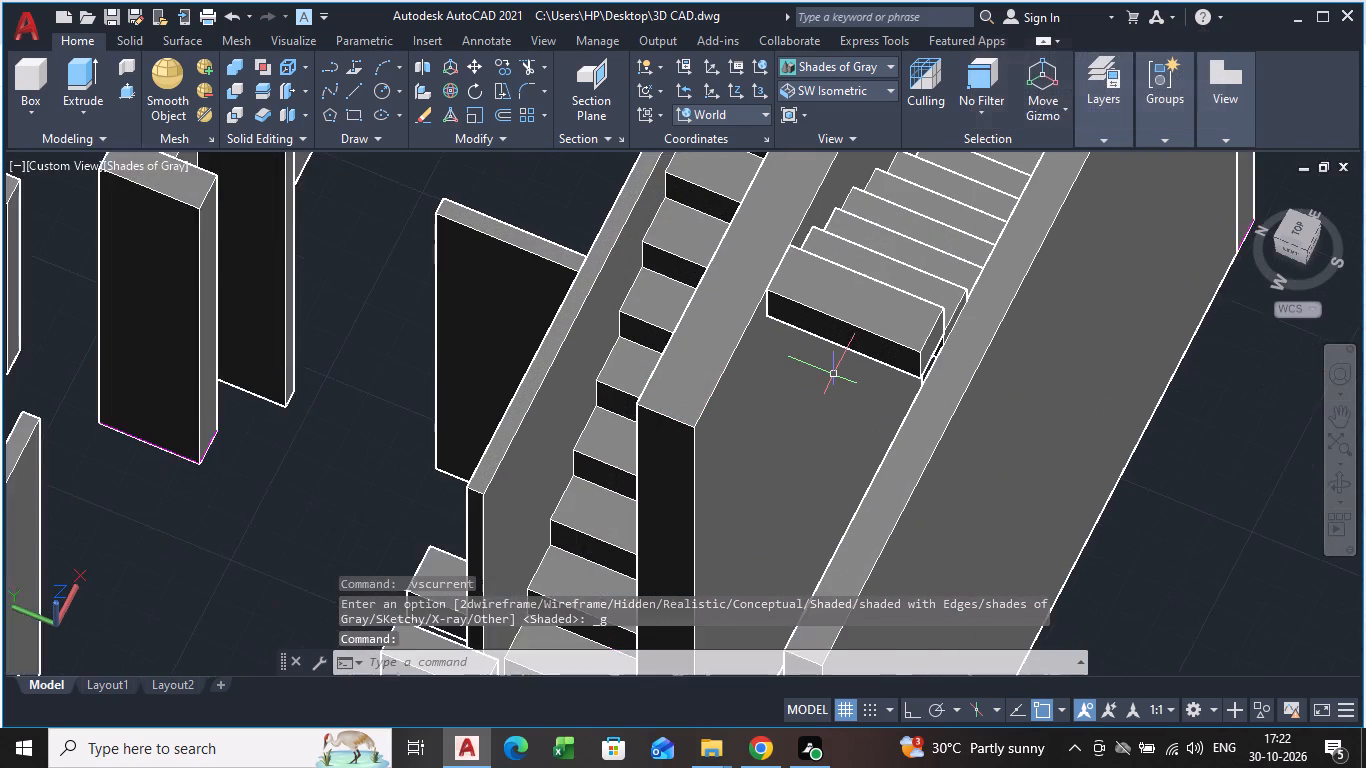
{"action": "scroll", "coordinate": [834, 375], "scroll_direction": "up", "scroll_amount": 1}
{"action": "scroll", "coordinate": [820, 384], "scroll_direction": "down", "scroll_amount": 3}
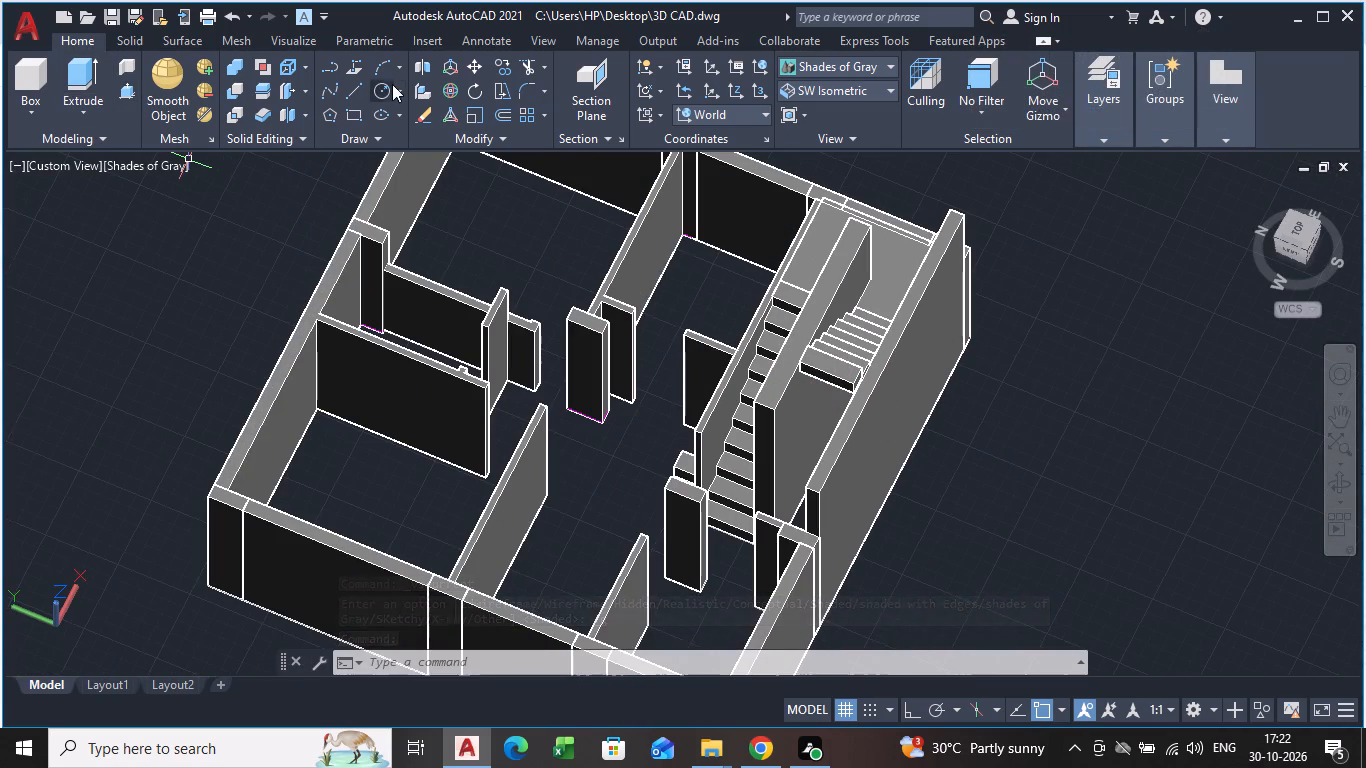
Draw a rectangle from the top corner of the outer staircase wall, running along the wall and extending outward from the building.
{"action": "left_click", "coordinate": [359, 113]}
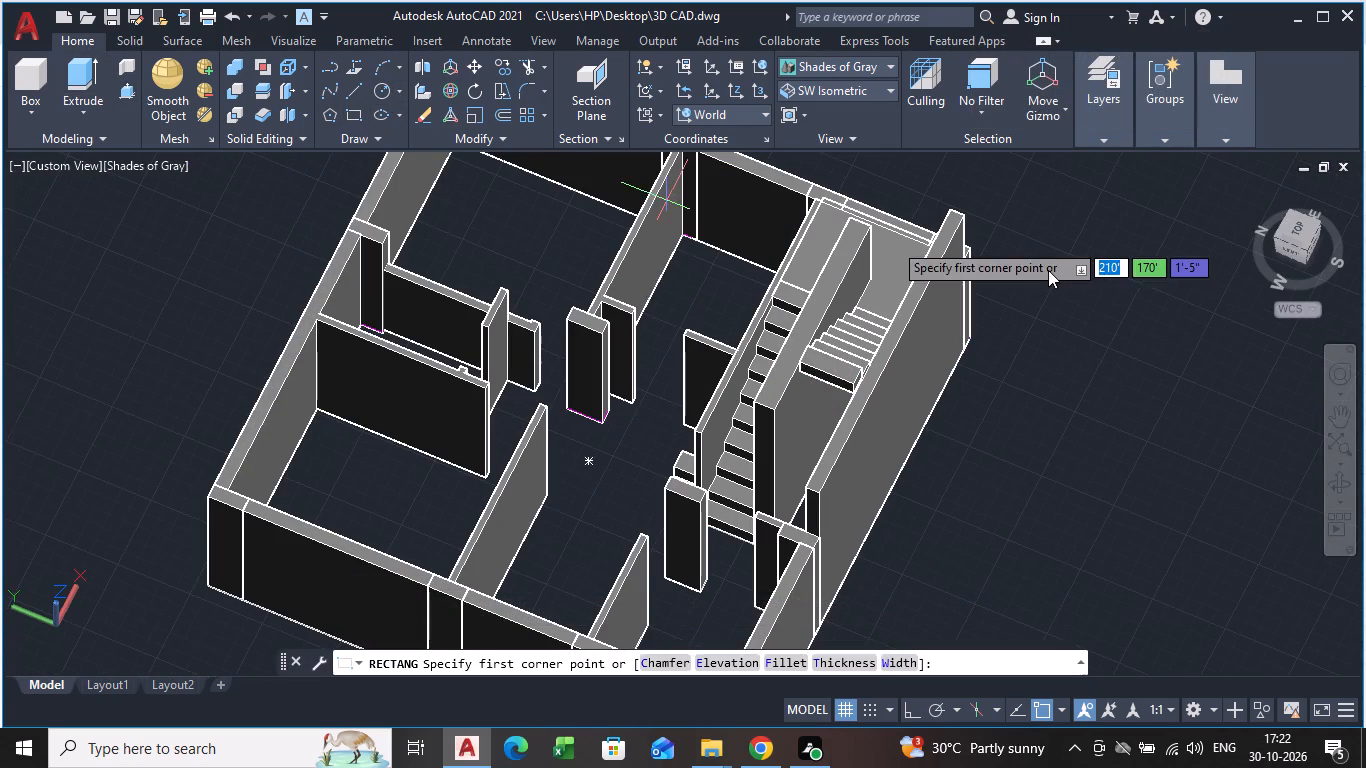
{"action": "scroll", "coordinate": [1050, 256], "scroll_direction": "up", "scroll_amount": 1}
{"action": "left_click", "coordinate": [903, 192]}
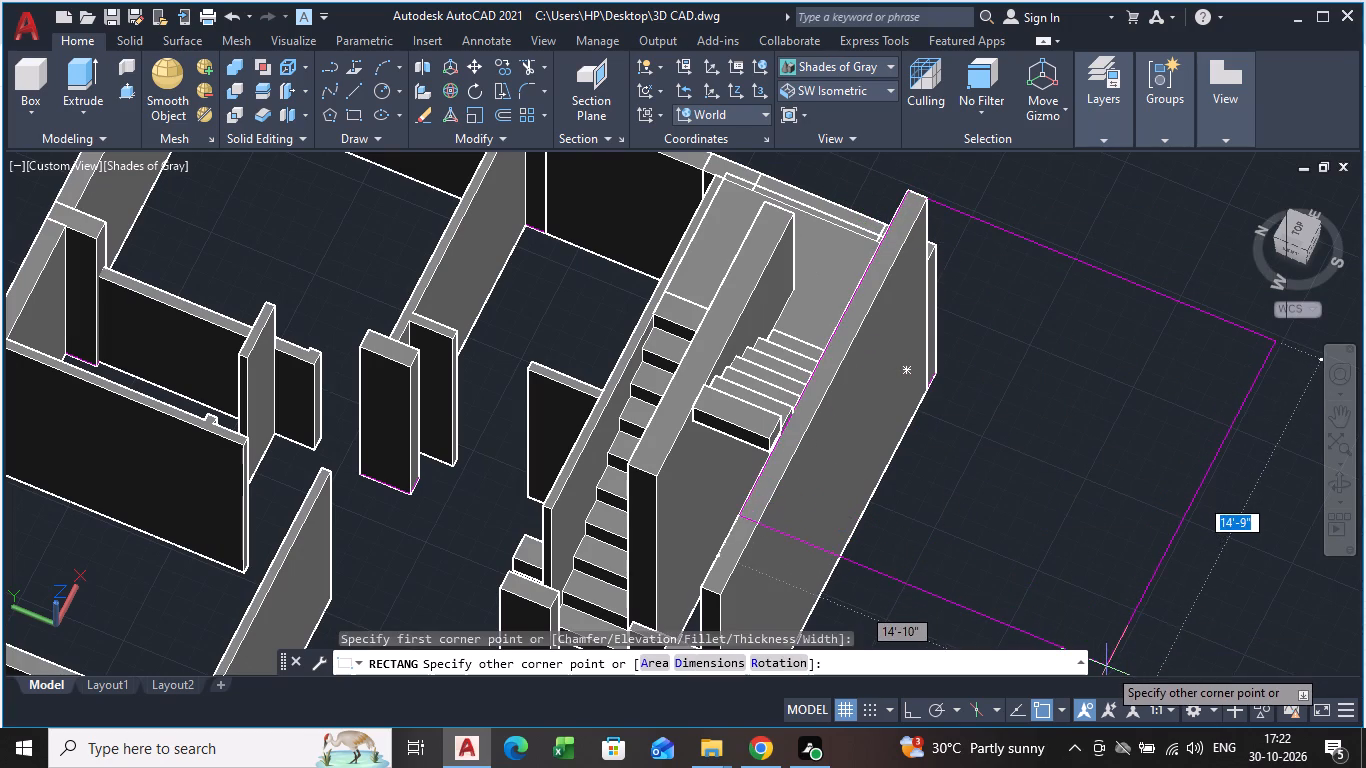
{"action": "scroll", "coordinate": [1106, 667], "scroll_direction": "down", "scroll_amount": 1}
{"action": "middle_click_drag", "start_coordinate": [1106, 667], "coordinate": [1099, 588], "text": "shift"}
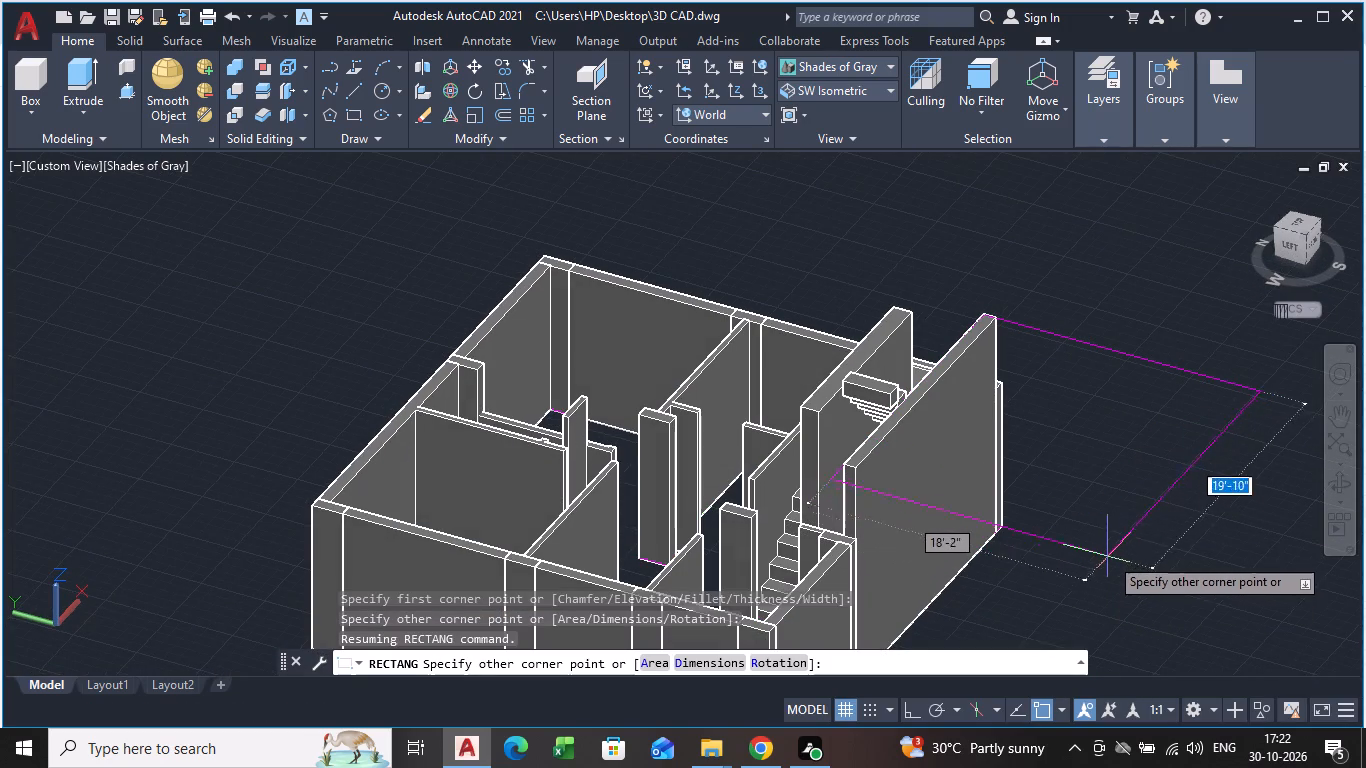
{"action": "left_click", "coordinate": [1126, 518]}
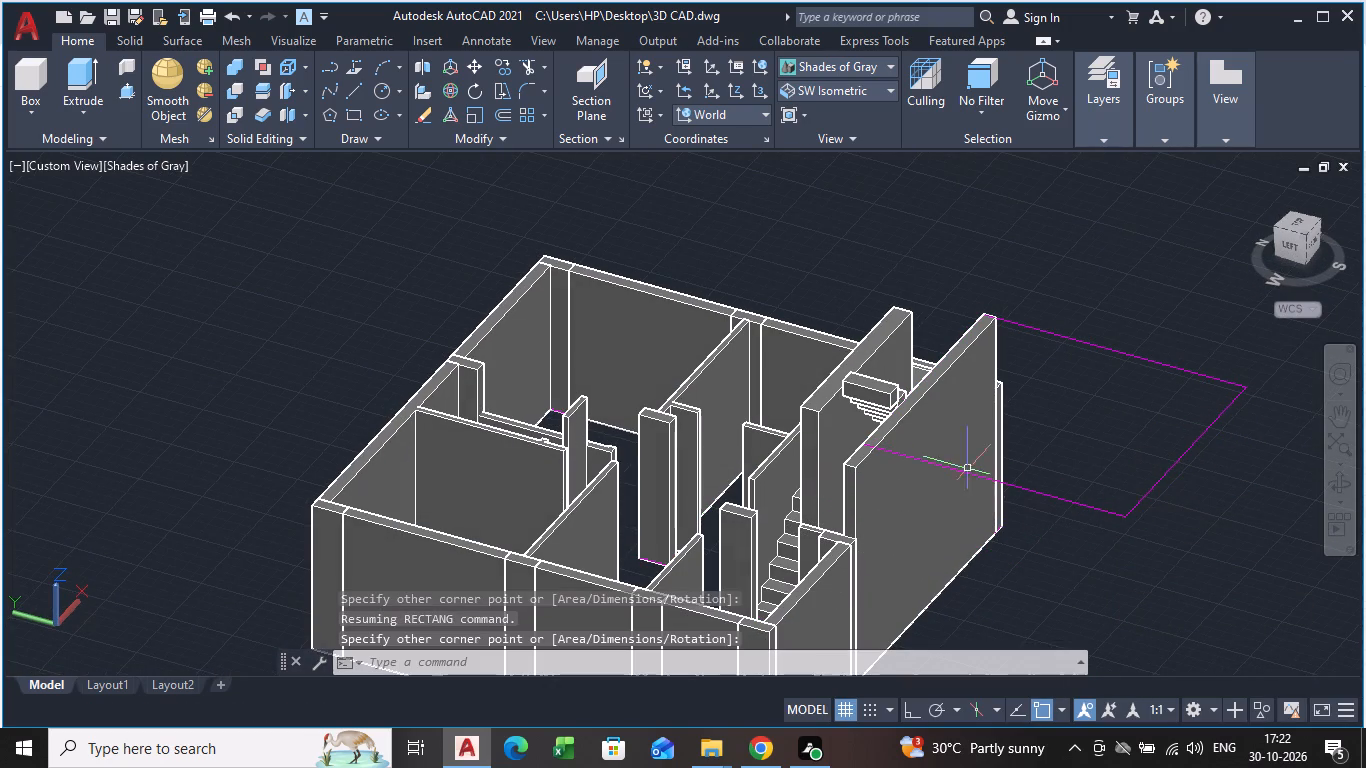
Presspull the new rectangle beside the staircase upward by 6" to make a thin slab.
{"action": "left_click", "coordinate": [135, 96]}
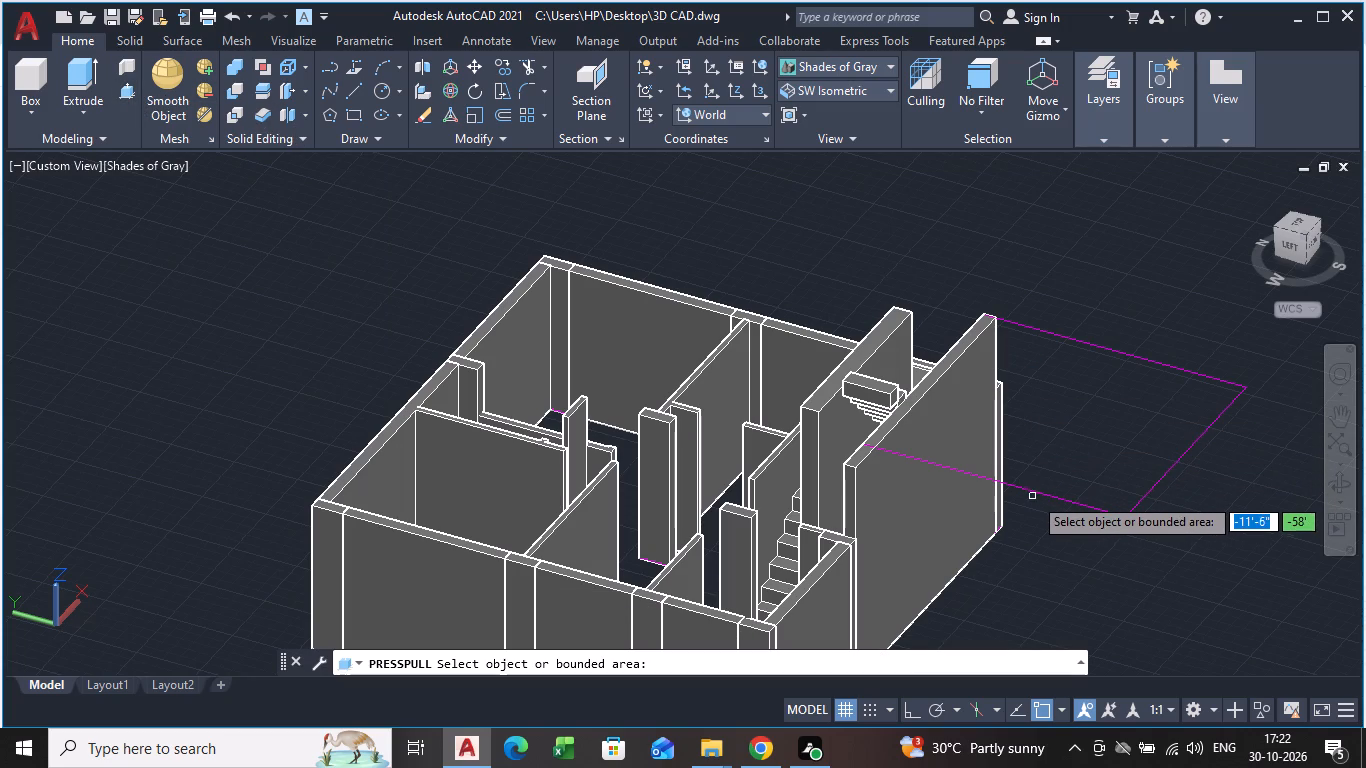
{"action": "left_click", "coordinate": [1033, 493]}
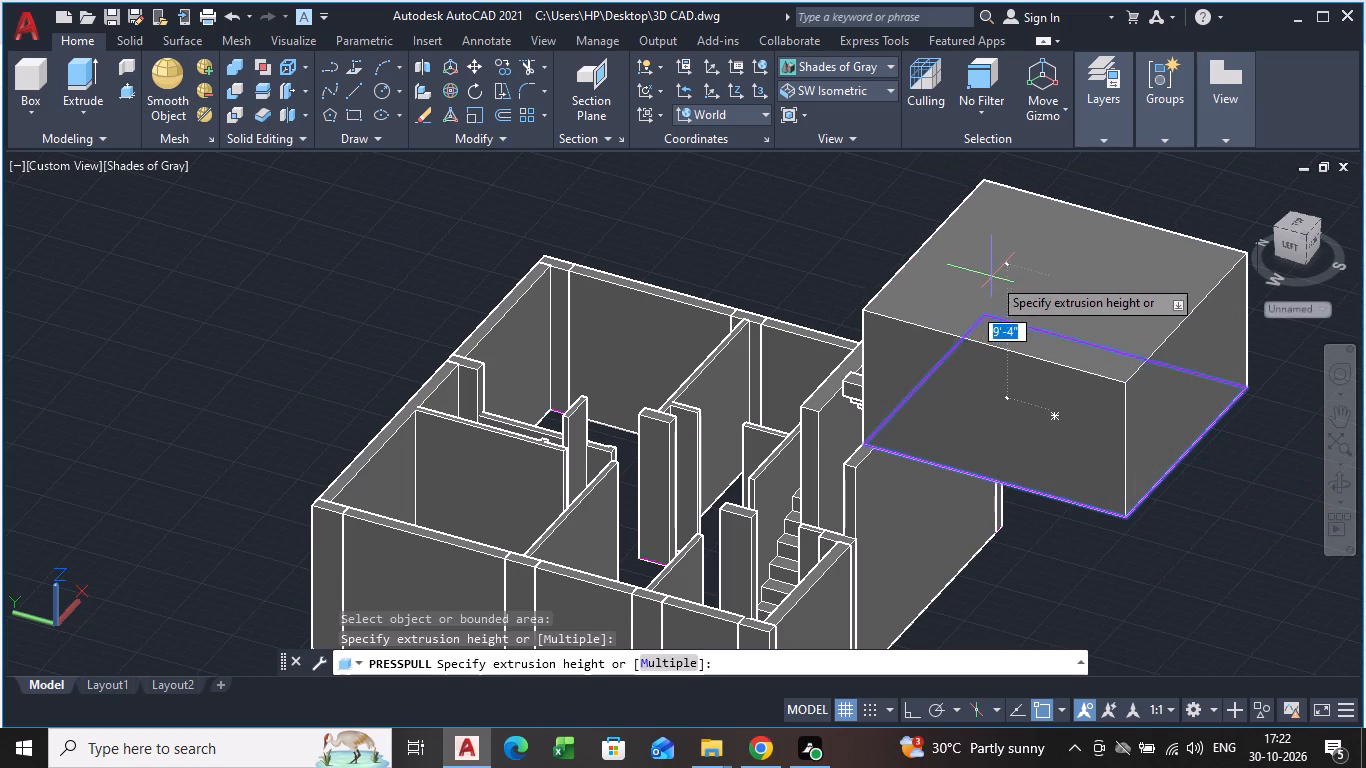
{"action": "key", "text": "6"}
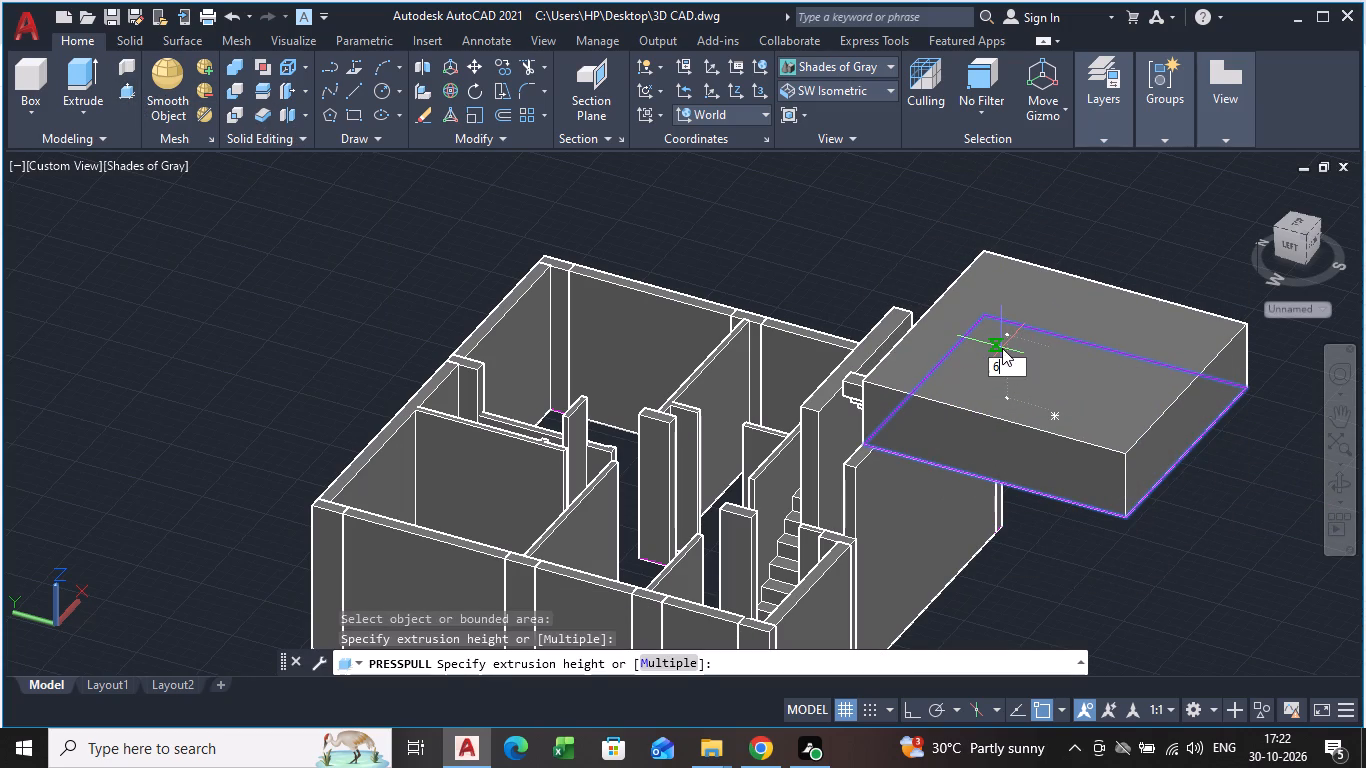
{"action": "key", "text": "Return"}
{"action": "key", "text": "space"}
{"action": "middle_click_drag", "start_coordinate": [854, 463], "coordinate": [844, 484]}
{"action": "scroll", "coordinate": [854, 467], "scroll_direction": "down", "scroll_amount": 1}
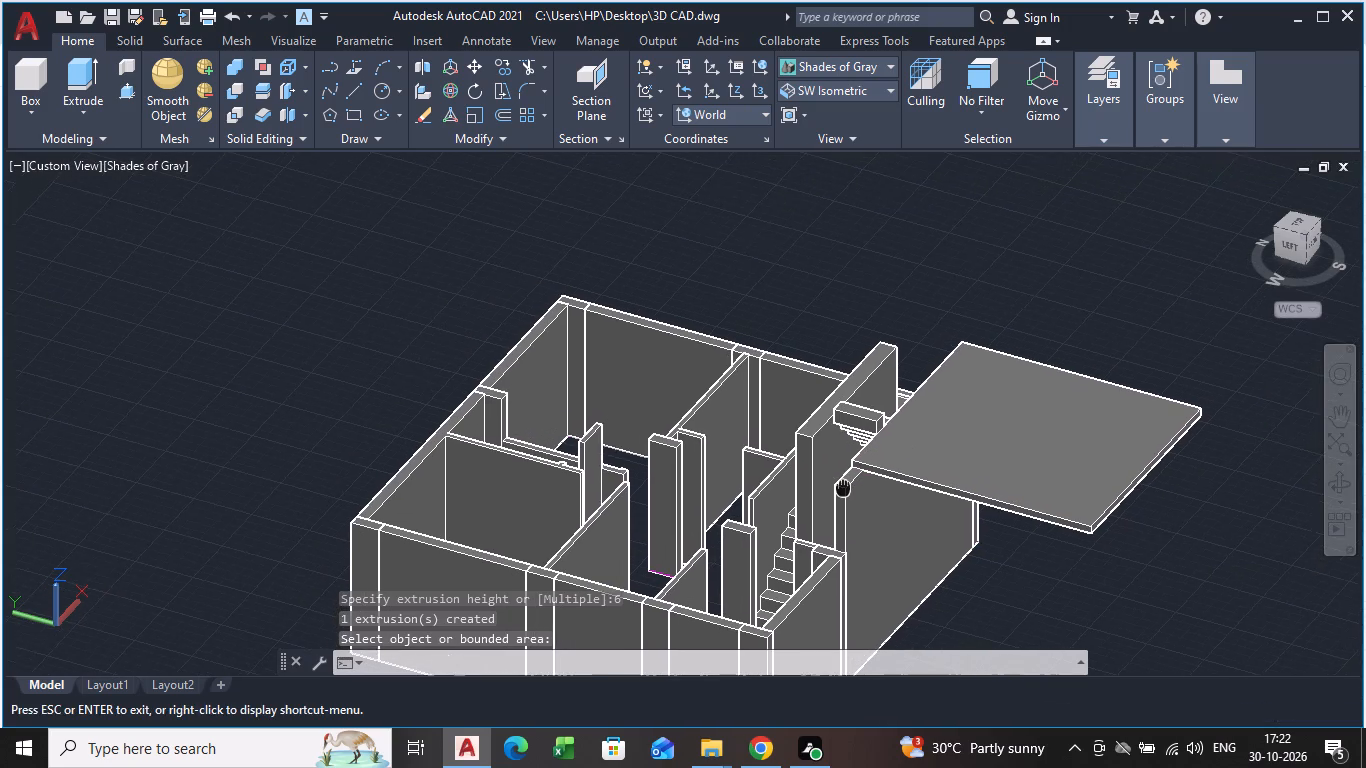
{"action": "middle_click_drag", "start_coordinate": [844, 484], "coordinate": [843, 484]}
{"action": "scroll", "coordinate": [883, 402], "scroll_direction": "up", "scroll_amount": 2}
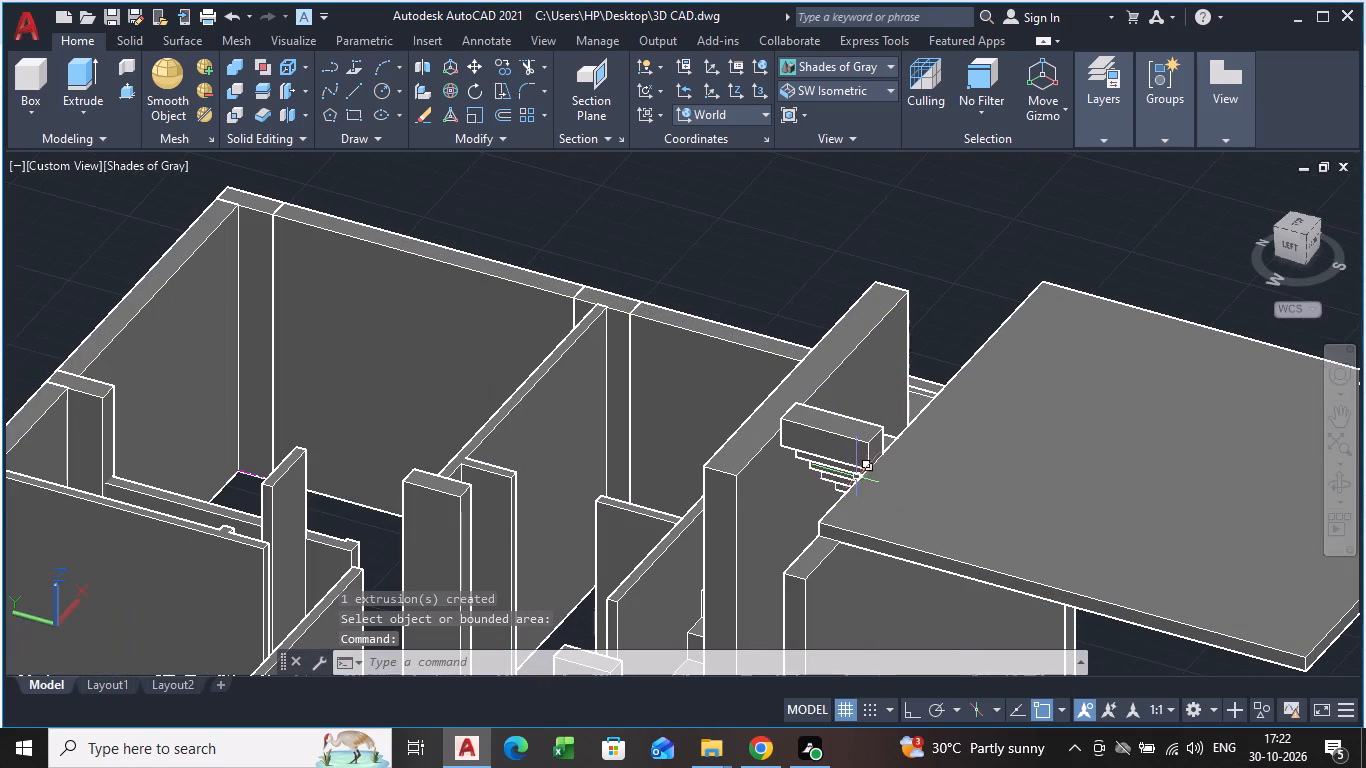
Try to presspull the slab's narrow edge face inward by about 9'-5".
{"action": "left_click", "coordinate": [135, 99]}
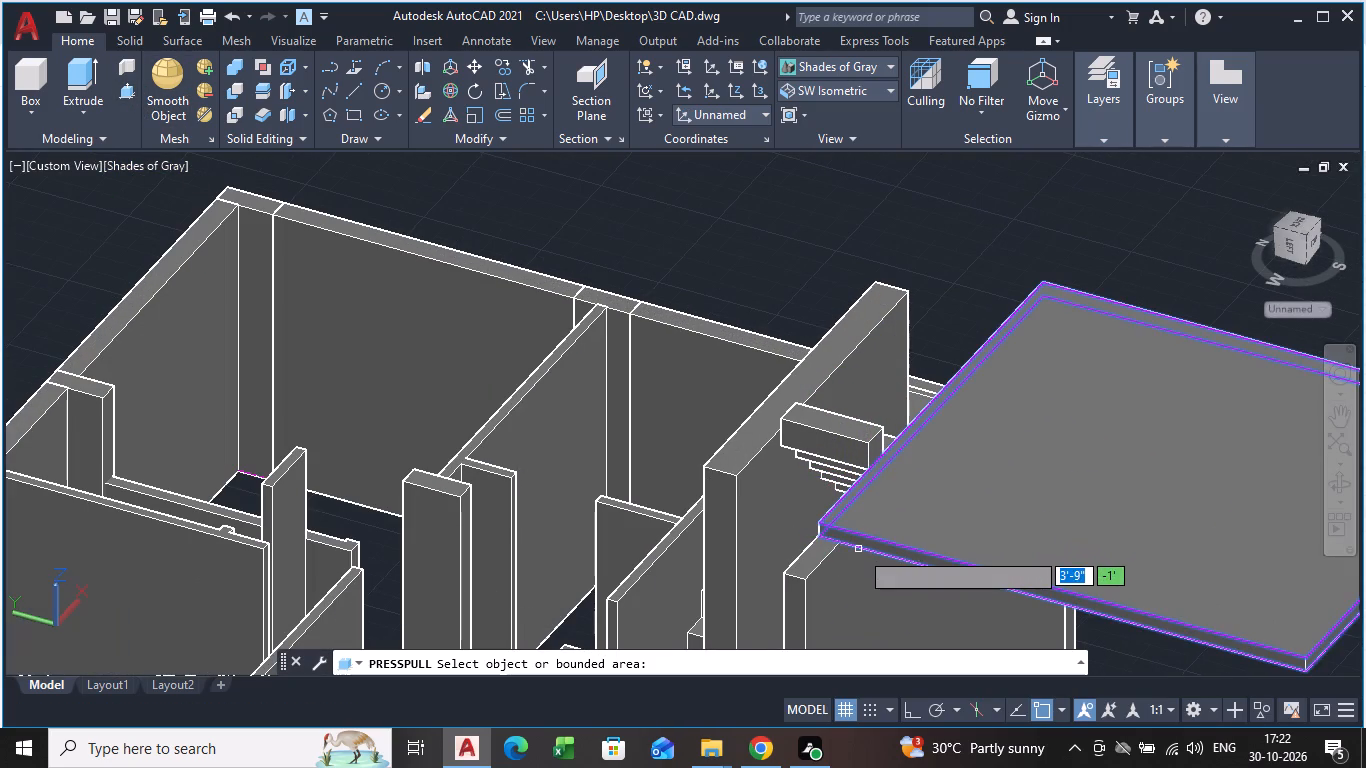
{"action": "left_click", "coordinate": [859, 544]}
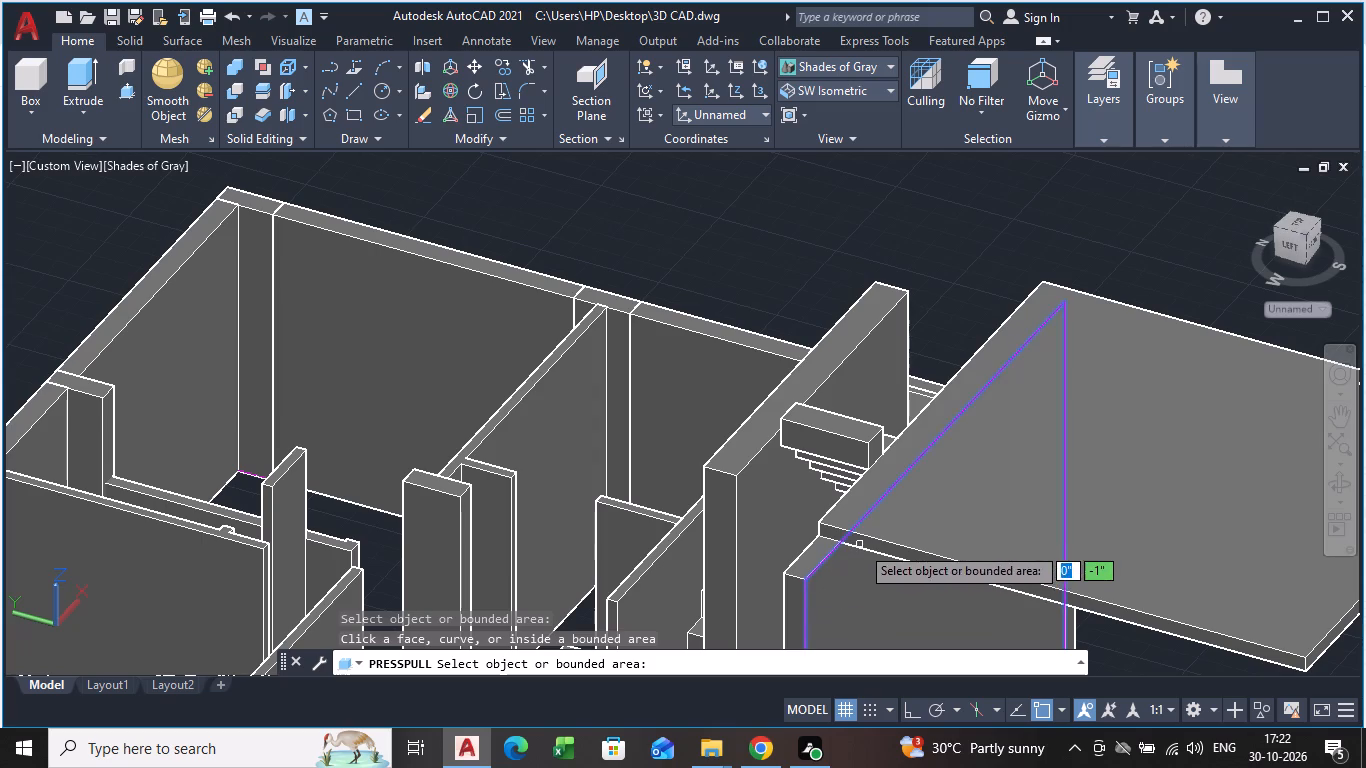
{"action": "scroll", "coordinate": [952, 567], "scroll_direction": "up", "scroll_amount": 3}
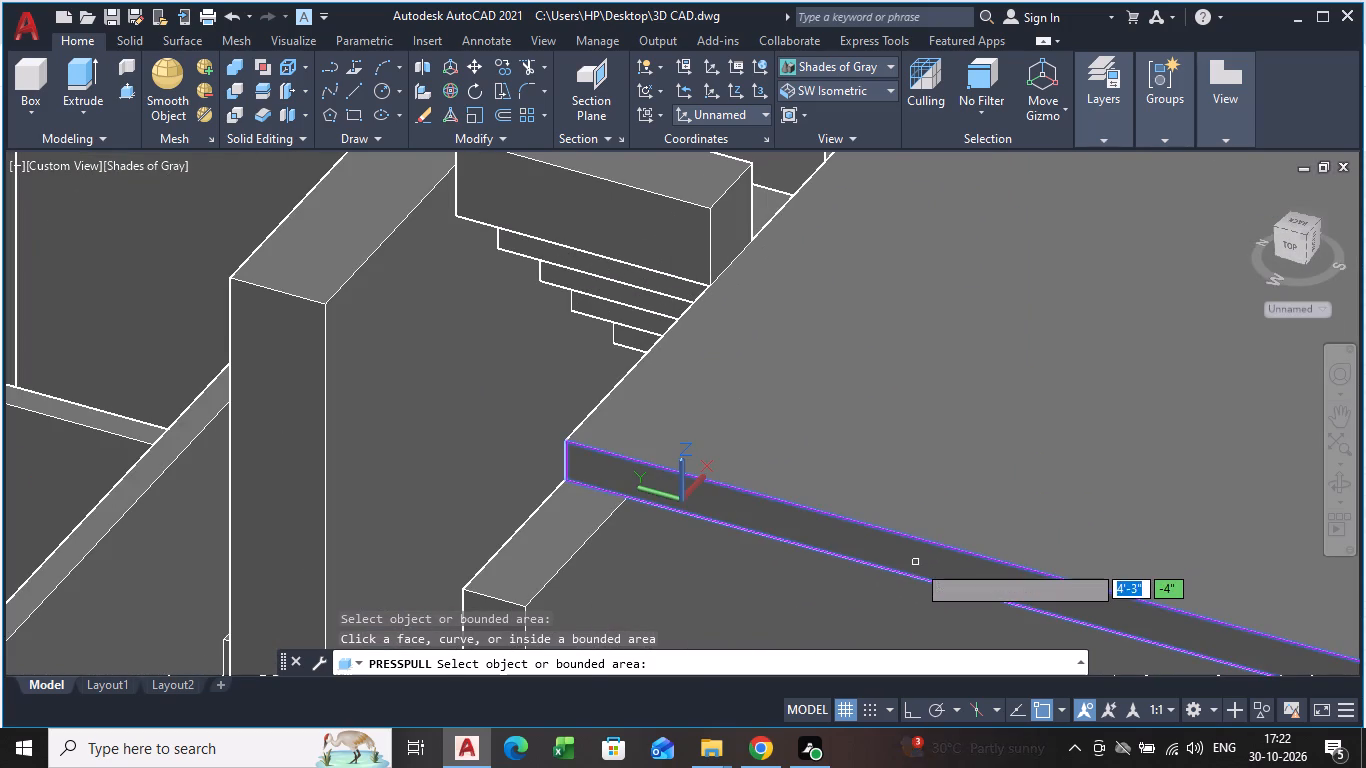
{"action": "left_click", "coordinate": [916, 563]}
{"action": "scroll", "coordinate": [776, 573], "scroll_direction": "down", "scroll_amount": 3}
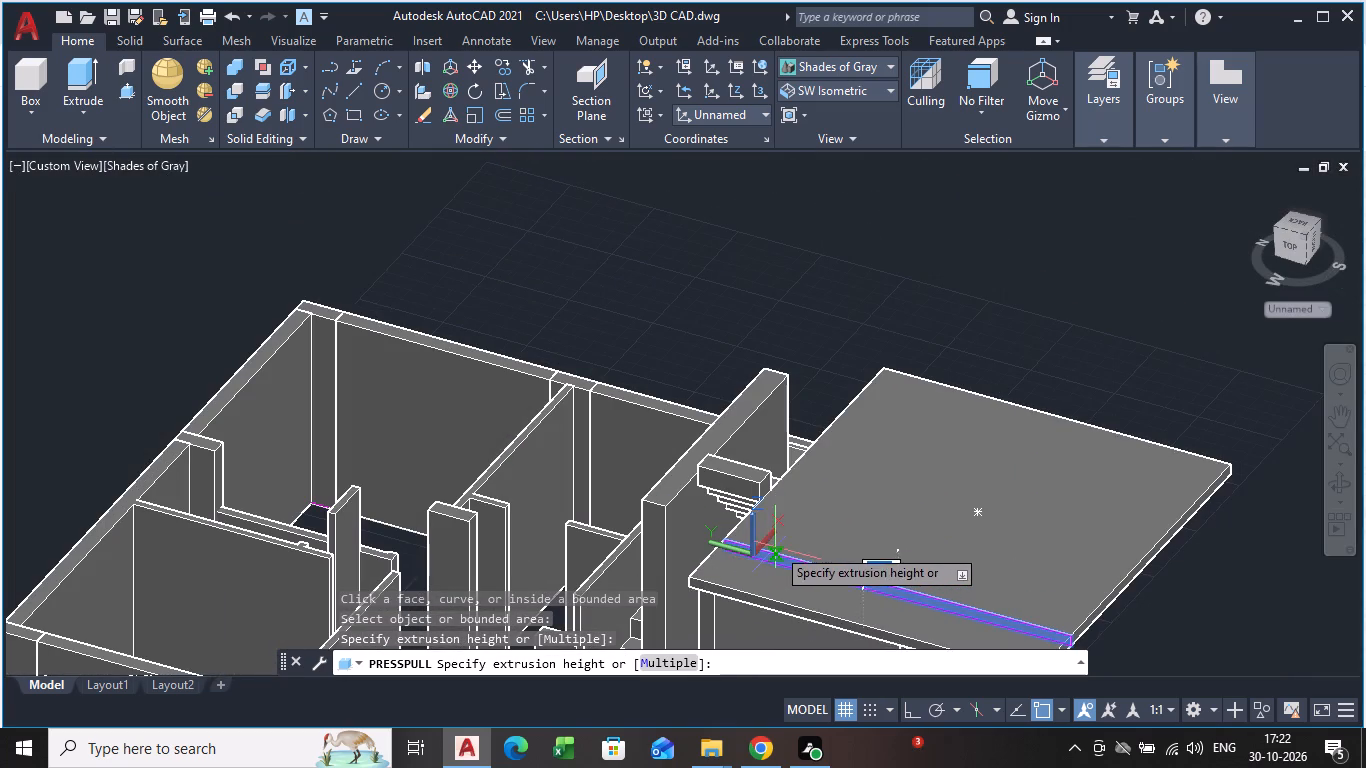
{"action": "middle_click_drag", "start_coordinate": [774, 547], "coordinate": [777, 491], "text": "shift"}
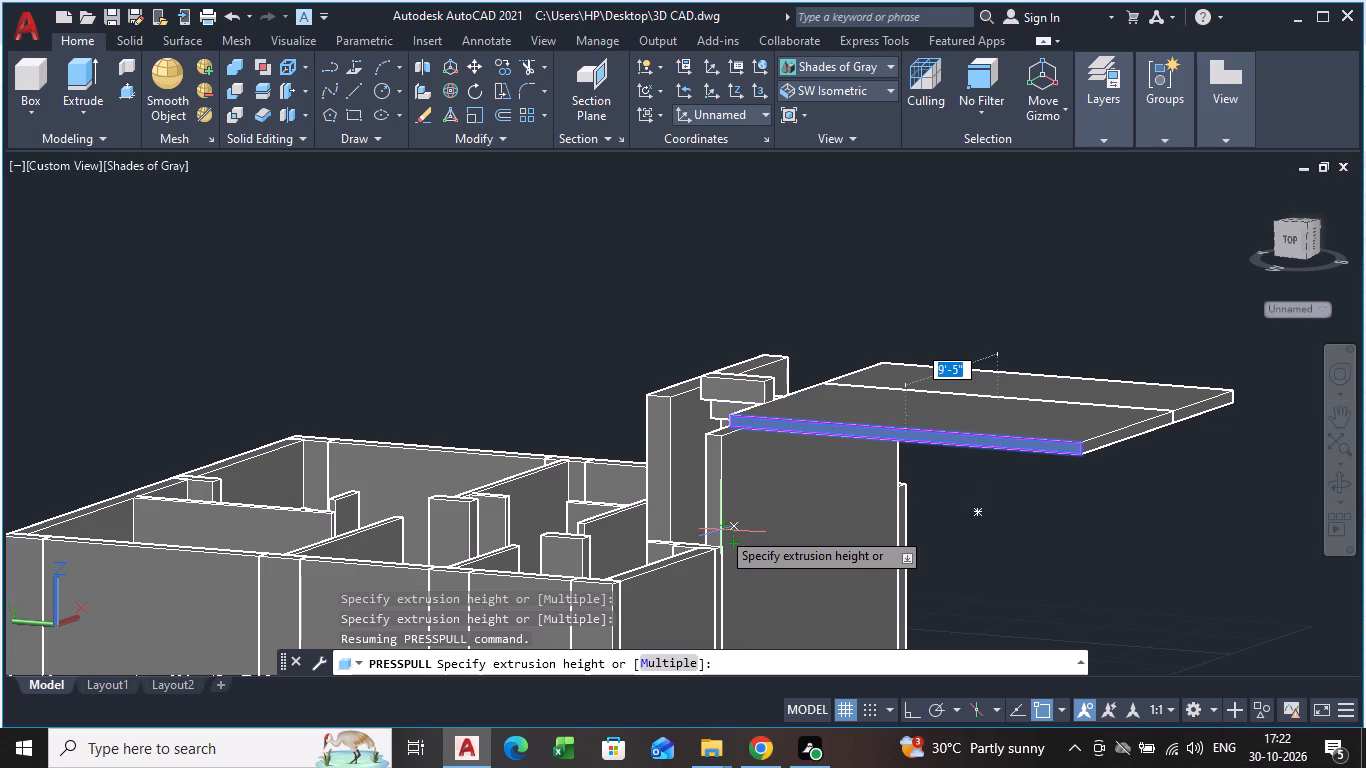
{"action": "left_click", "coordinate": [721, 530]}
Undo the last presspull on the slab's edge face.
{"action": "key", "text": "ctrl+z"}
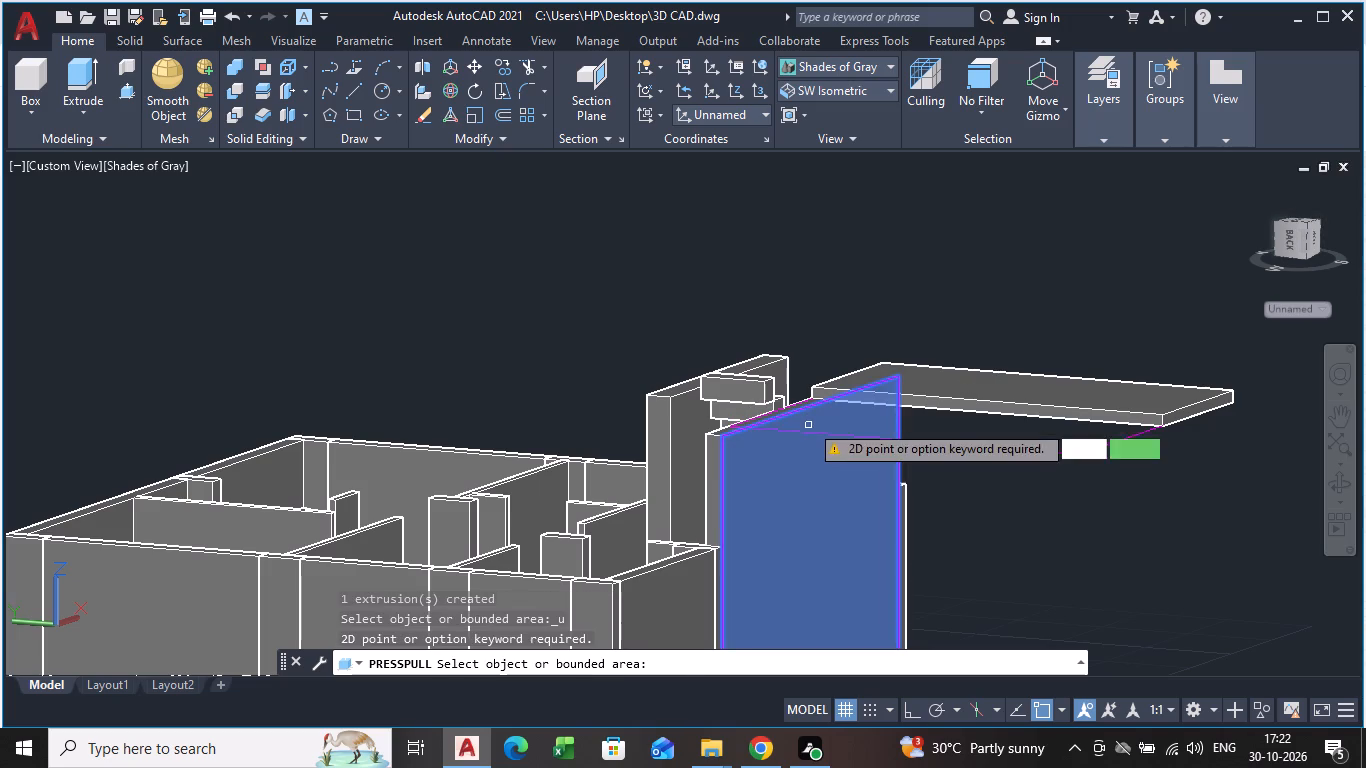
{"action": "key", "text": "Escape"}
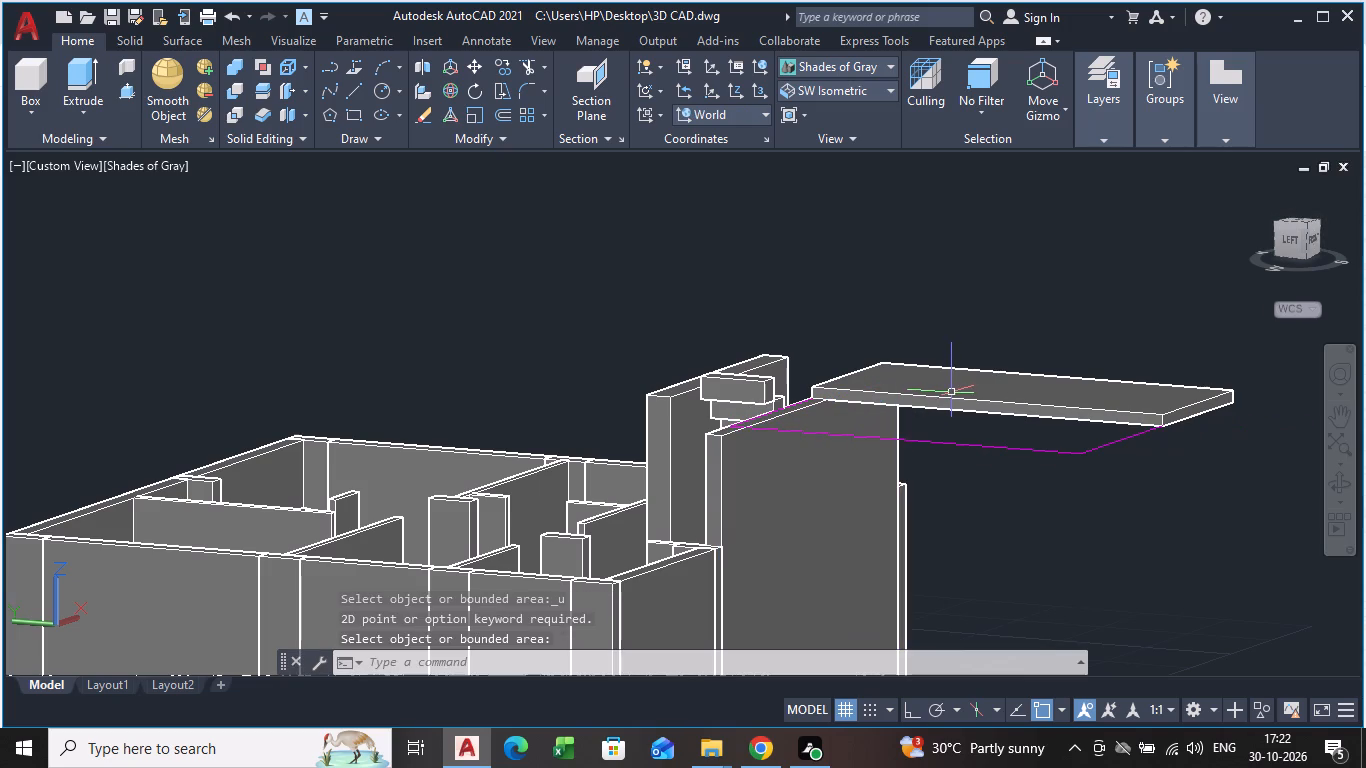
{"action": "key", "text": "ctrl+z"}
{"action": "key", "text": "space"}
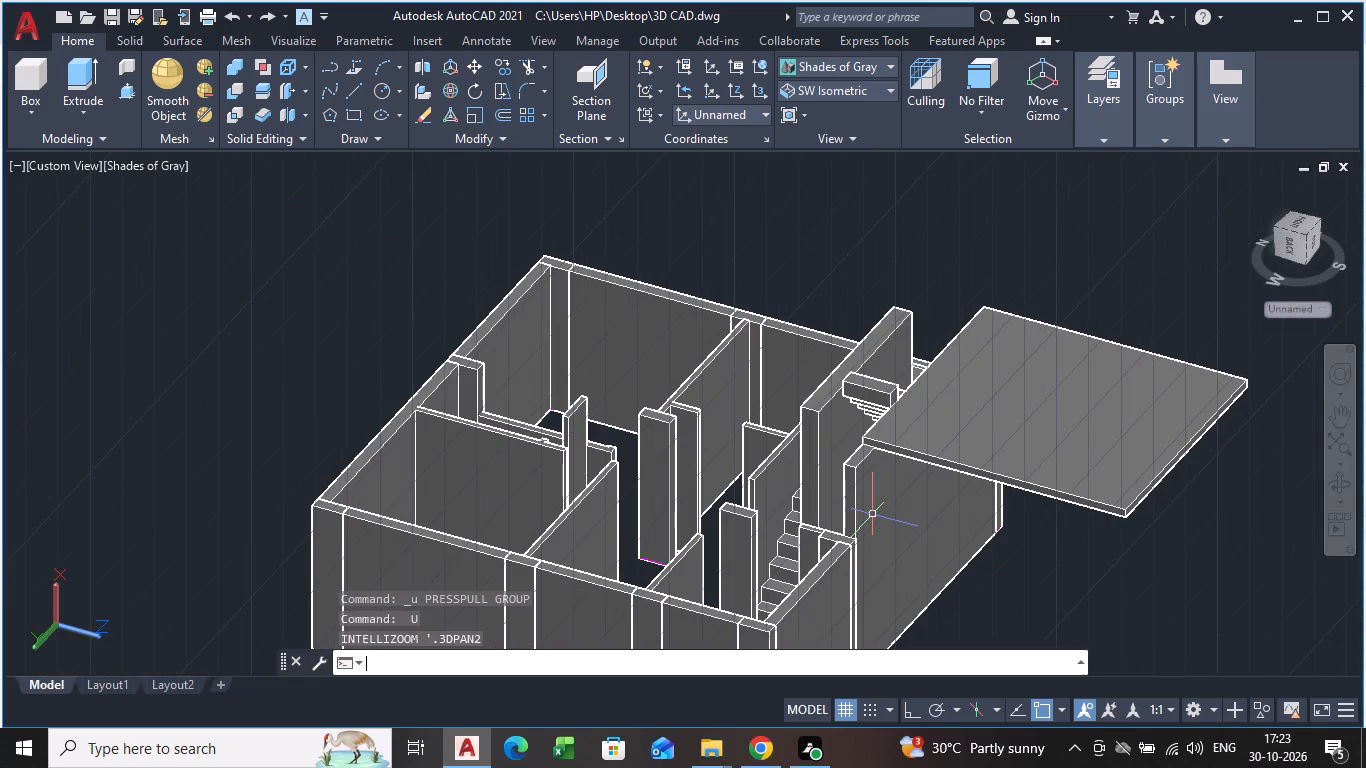
Examine how the slab sits on the outer staircase wall, both close up and within the whole building.
{"action": "scroll", "coordinate": [865, 516], "scroll_direction": "down", "scroll_amount": 1}
{"action": "middle_click_drag", "start_coordinate": [863, 518], "coordinate": [676, 455]}
{"action": "scroll", "coordinate": [662, 433], "scroll_direction": "up", "scroll_amount": 1}
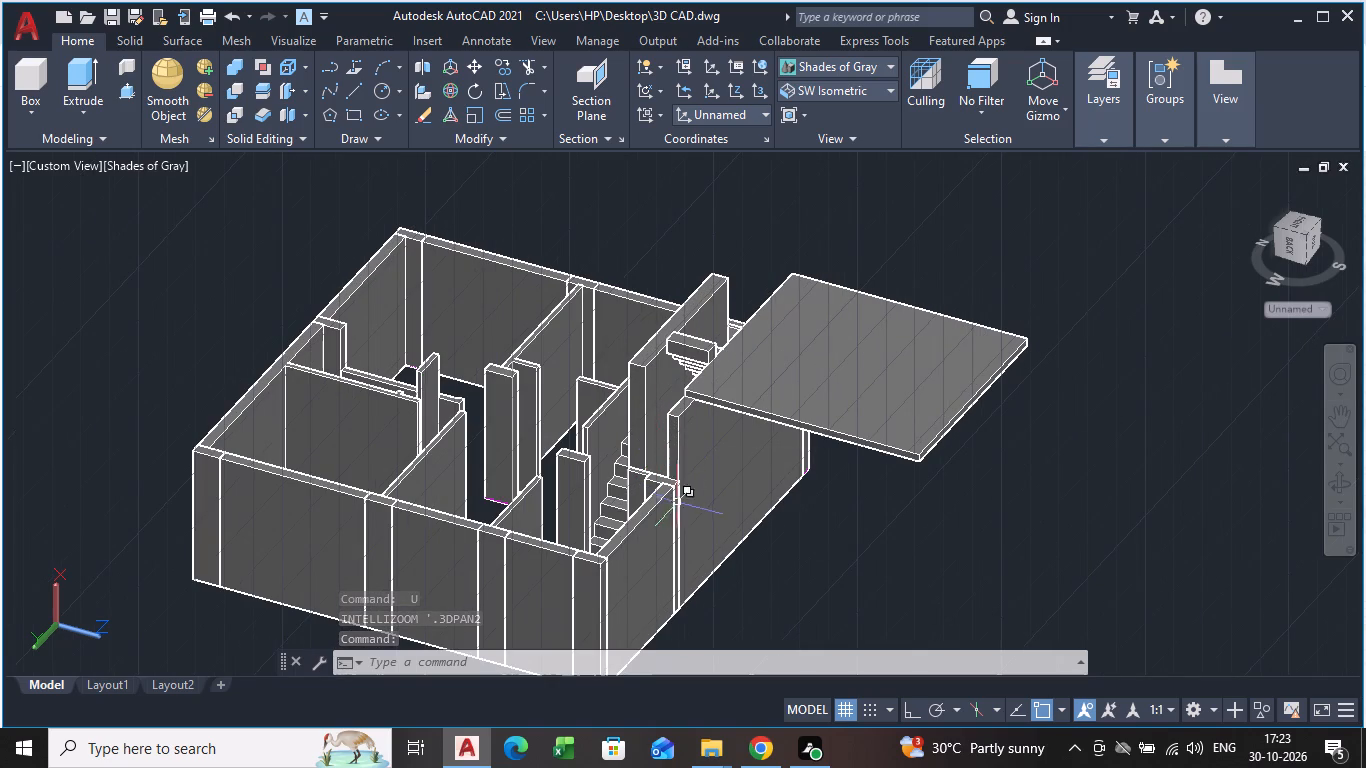
{"action": "scroll", "coordinate": [715, 392], "scroll_direction": "up", "scroll_amount": 1}
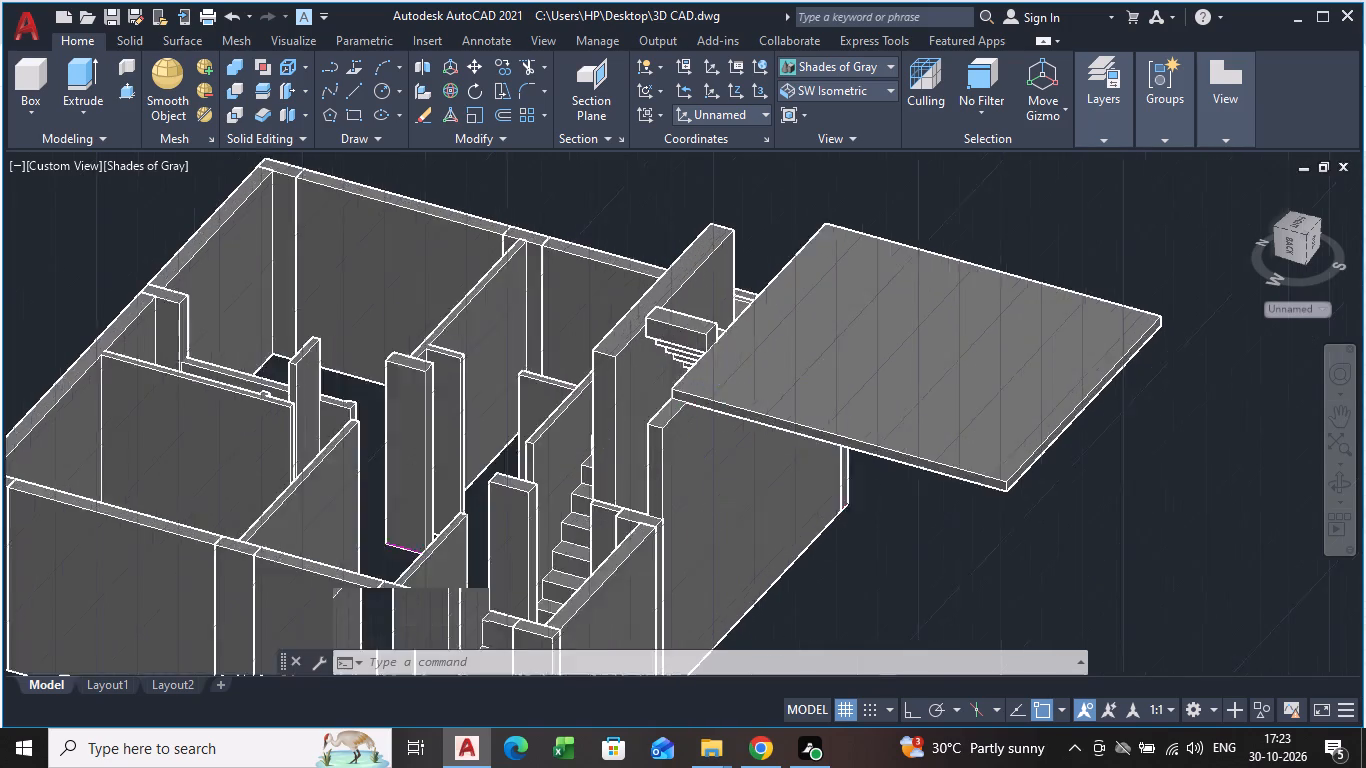
{"action": "scroll", "coordinate": [708, 401], "scroll_direction": "up", "scroll_amount": 1}
{"action": "scroll", "coordinate": [730, 474], "scroll_direction": "down", "scroll_amount": 3}
{"action": "scroll", "coordinate": [619, 443], "scroll_direction": "down", "scroll_amount": 2}
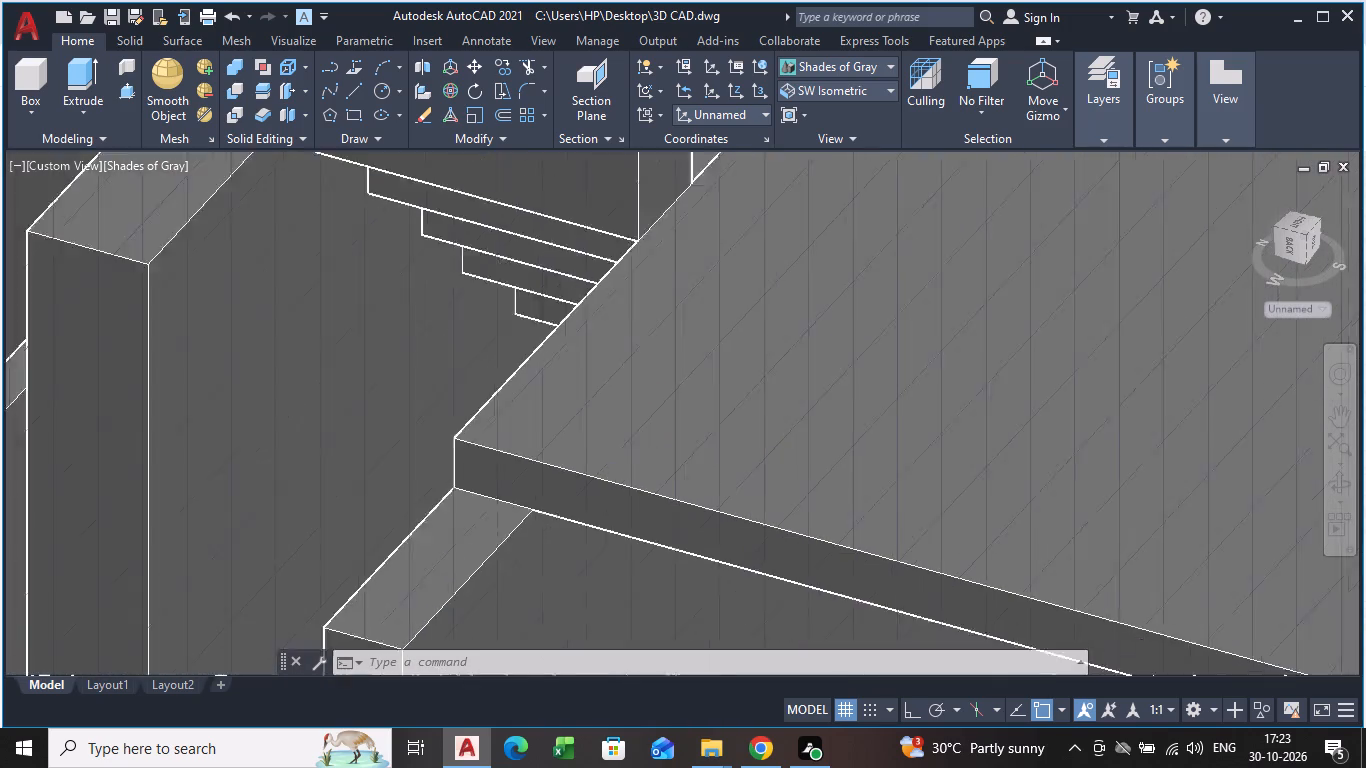
{"action": "scroll", "coordinate": [619, 443], "scroll_direction": "down", "scroll_amount": 7}
{"action": "scroll", "coordinate": [518, 517], "scroll_direction": "up", "scroll_amount": 3}
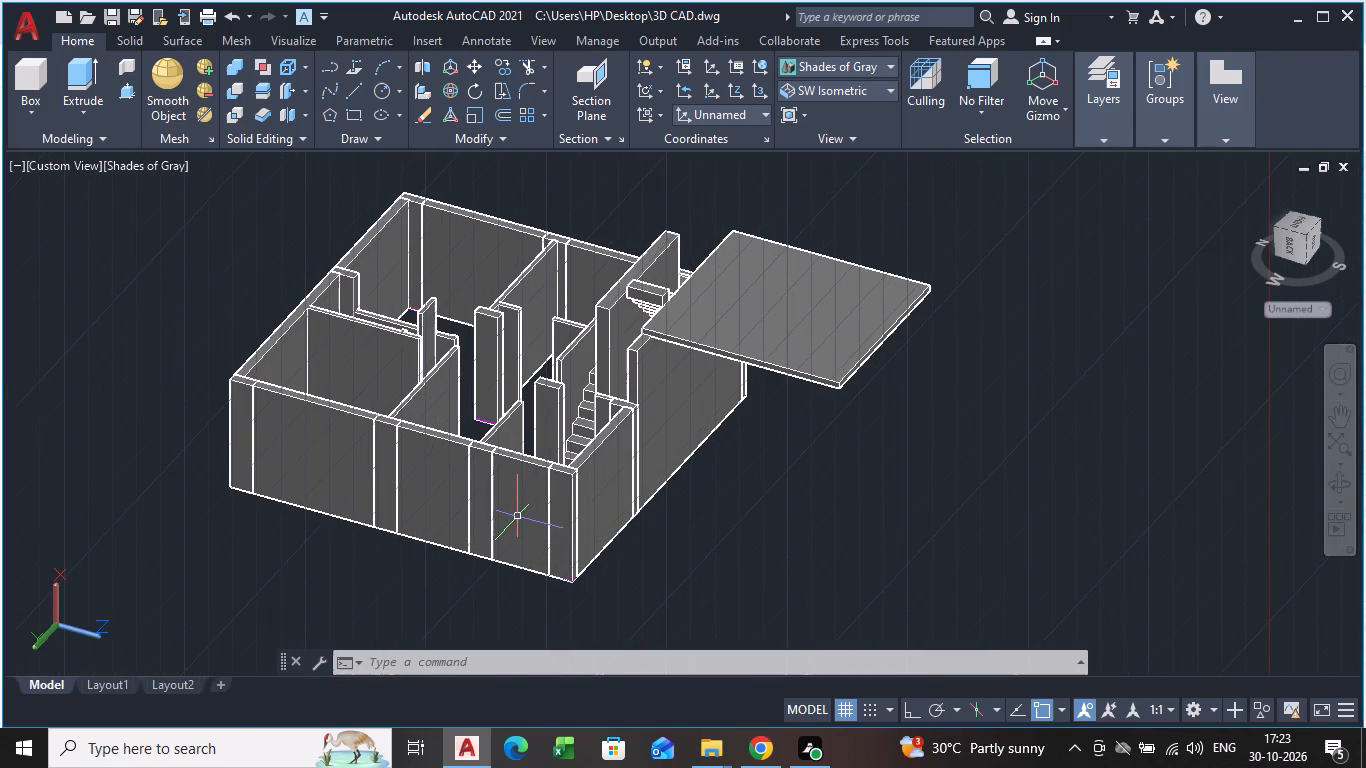
{"action": "middle_click_drag", "start_coordinate": [518, 517], "coordinate": [564, 473]}
{"action": "middle_click_drag", "start_coordinate": [547, 473], "coordinate": [550, 532]}
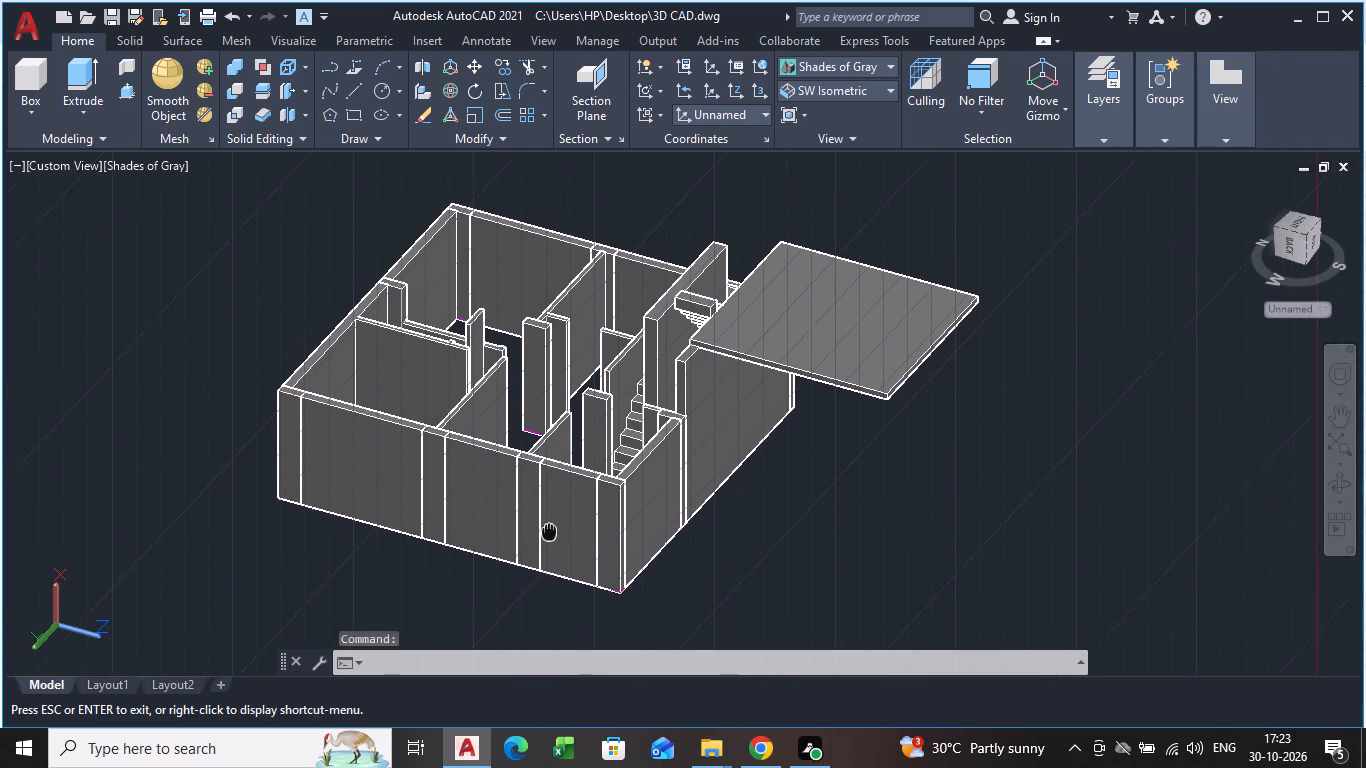
{"action": "middle_click_drag", "start_coordinate": [550, 532], "coordinate": [556, 504]}
{"action": "scroll", "coordinate": [701, 319], "scroll_direction": "up", "scroll_amount": 2}
{"action": "middle_click_drag", "start_coordinate": [695, 331], "coordinate": [680, 360]}
{"action": "scroll", "coordinate": [682, 357], "scroll_direction": "down", "scroll_amount": 1}
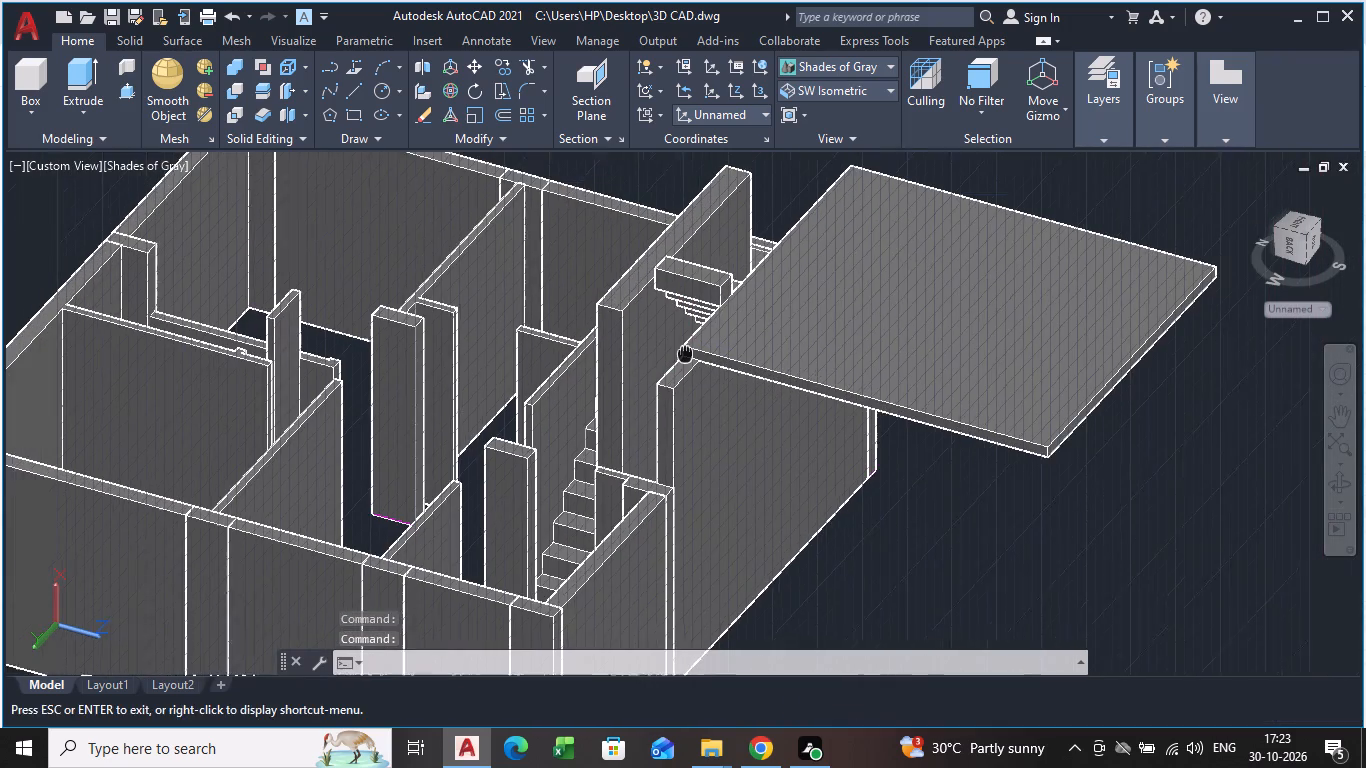
{"action": "middle_click_drag", "start_coordinate": [680, 360], "coordinate": [677, 366]}
View the building from above to check the slab's position relative to the staircase and outer walls.
{"action": "middle_click_drag", "start_coordinate": [677, 366], "coordinate": [365, 499], "text": "shift"}
{"action": "scroll", "coordinate": [370, 486], "scroll_direction": "down", "scroll_amount": 1, "text": "shift"}
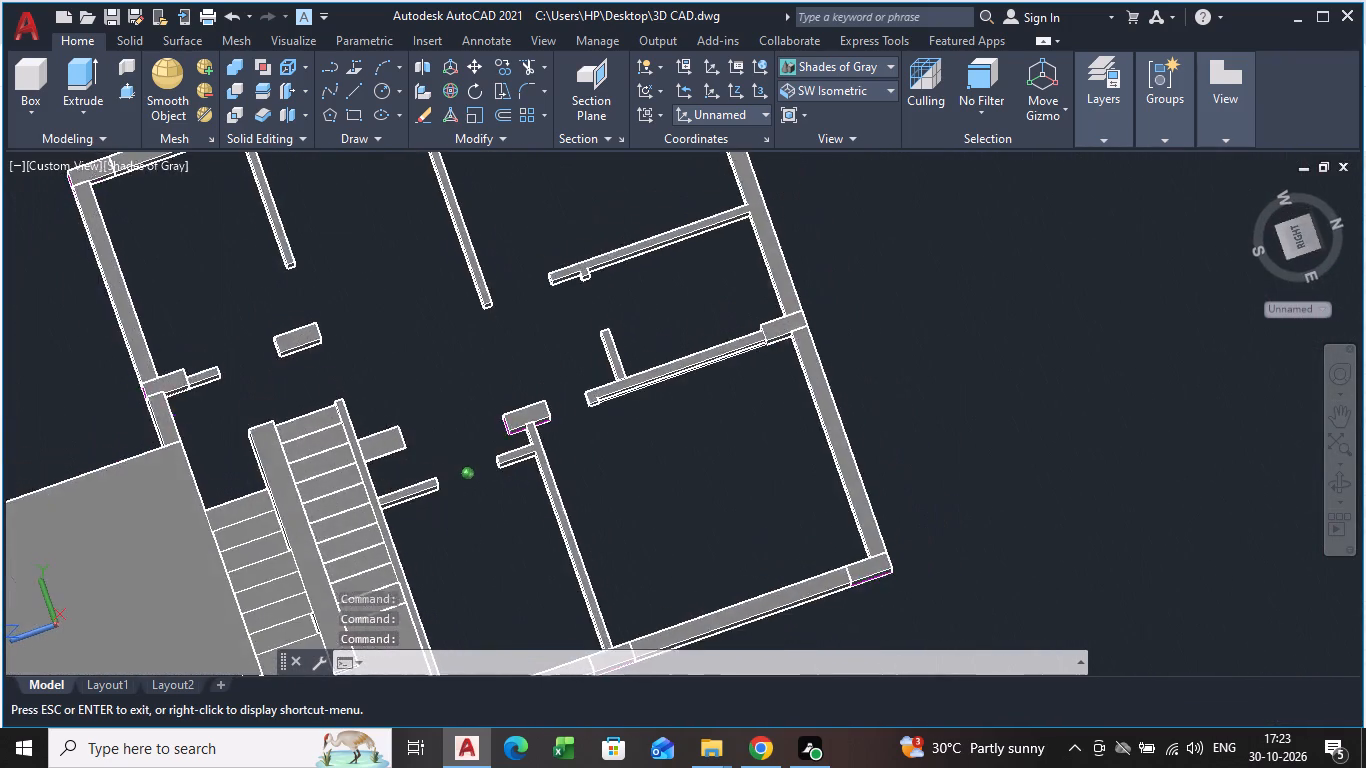
{"action": "middle_click_drag", "start_coordinate": [365, 499], "coordinate": [360, 490], "text": "shift"}
{"action": "scroll", "coordinate": [383, 351], "scroll_direction": "down", "scroll_amount": 2}
{"action": "middle_click_drag", "start_coordinate": [382, 431], "coordinate": [504, 393]}
{"action": "middle_click_drag", "start_coordinate": [510, 422], "coordinate": [574, 400]}
{"action": "middle_click_drag", "start_coordinate": [644, 430], "coordinate": [576, 471]}
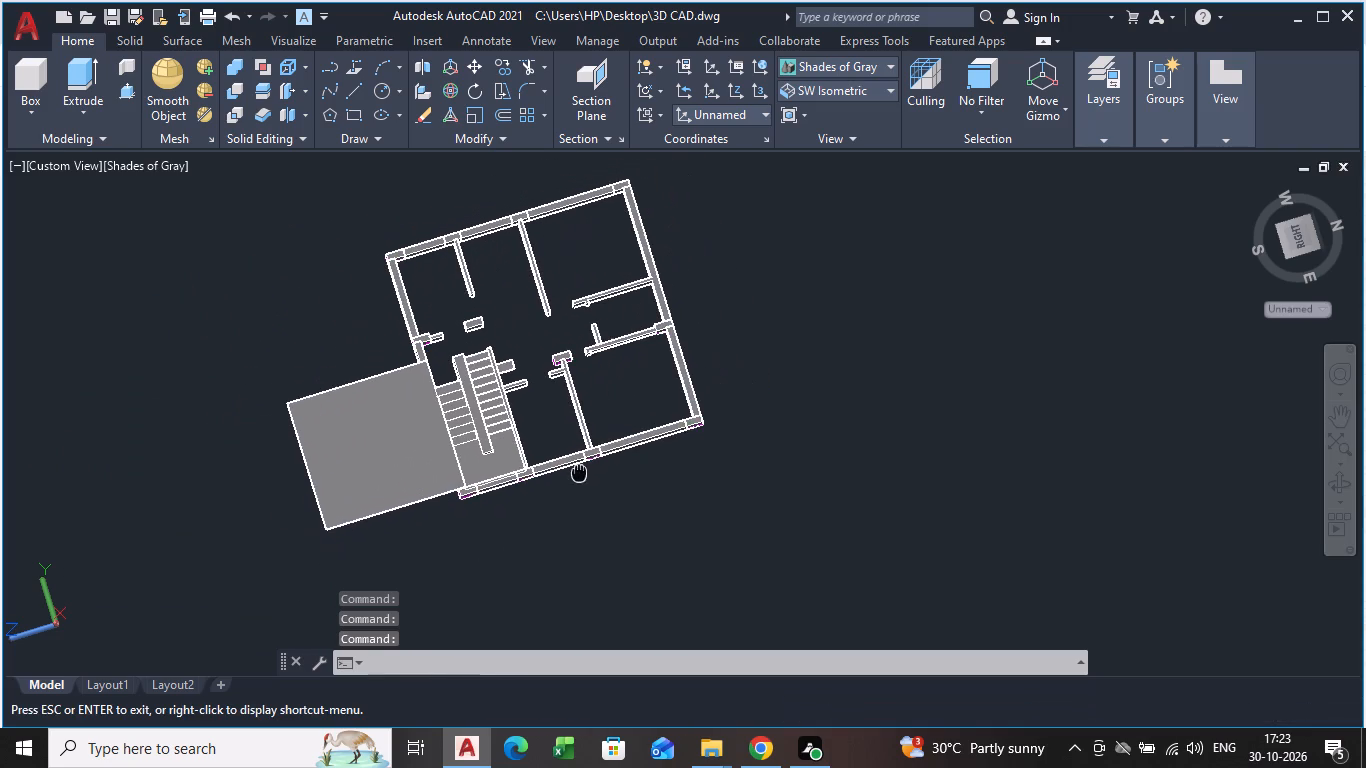
{"action": "middle_click_drag", "start_coordinate": [576, 471], "coordinate": [581, 456]}
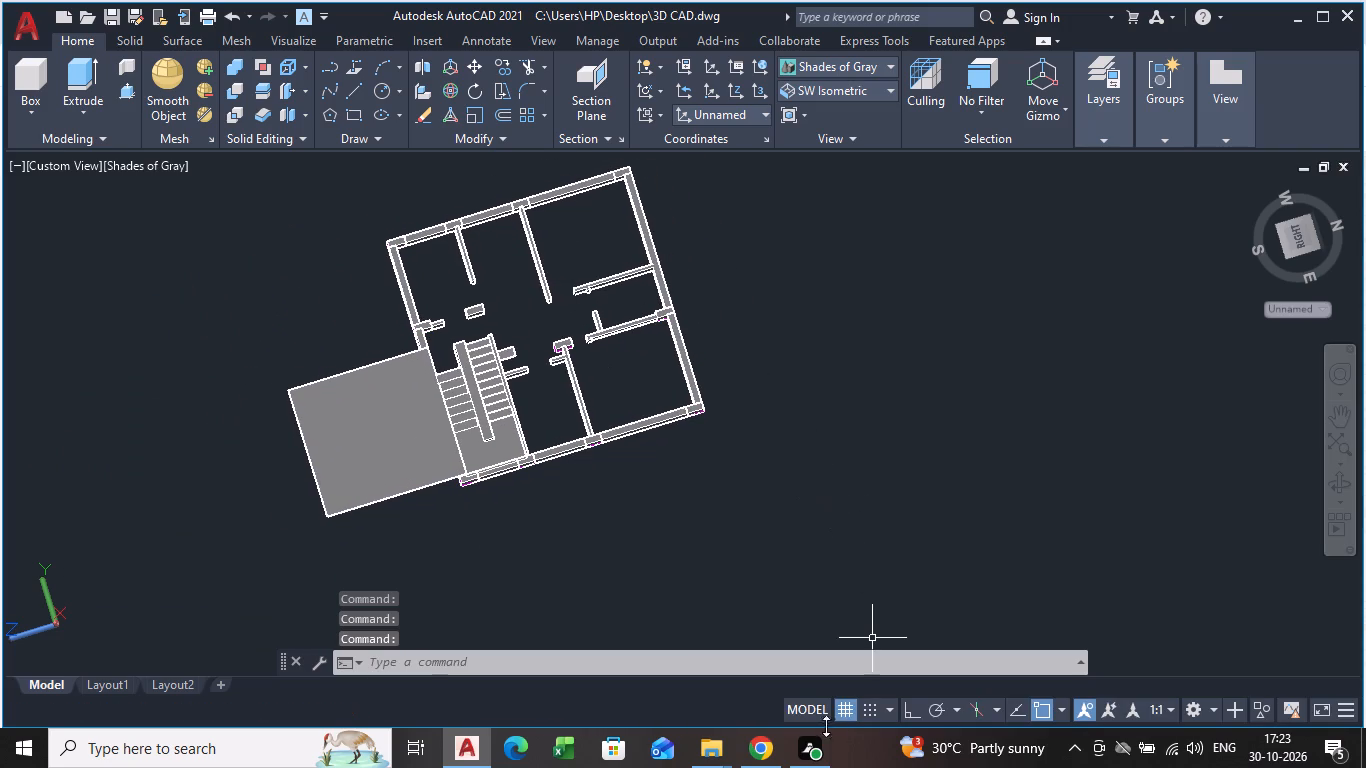
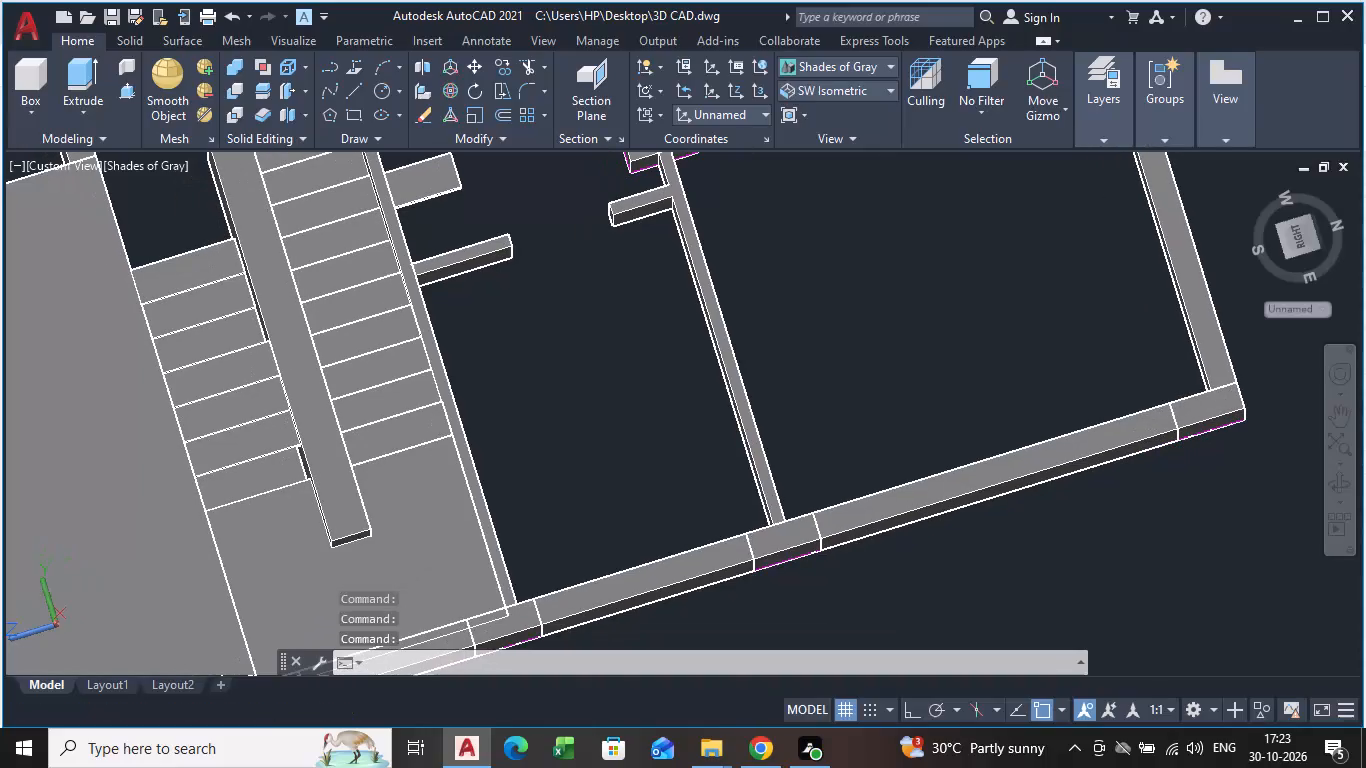
Examine the upper flight's steps beside the dividing wall, including the exposed end of the top step.
{"action": "scroll", "coordinate": [248, 361], "scroll_direction": "up", "scroll_amount": 3}
{"action": "middle_click_drag", "start_coordinate": [295, 345], "coordinate": [295, 355]}
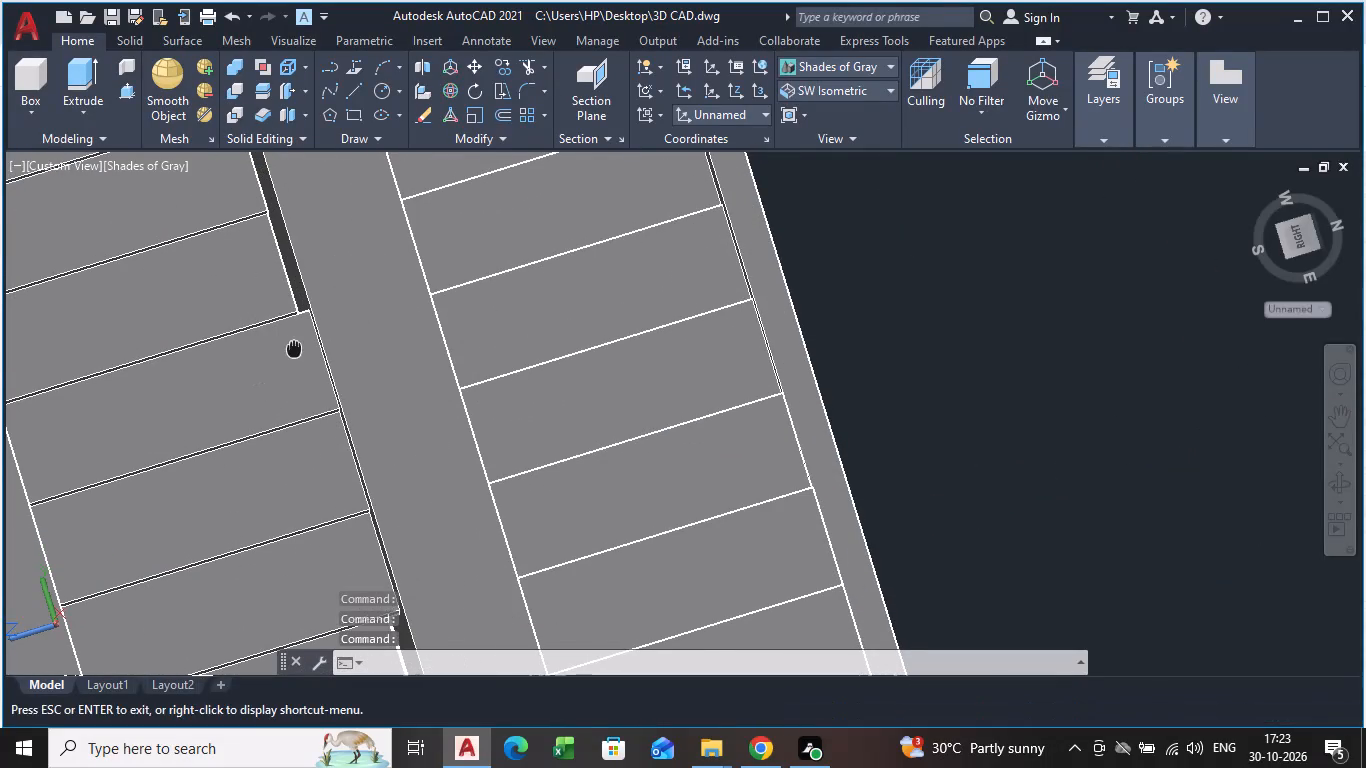
{"action": "middle_click_drag", "start_coordinate": [295, 355], "coordinate": [294, 363]}
{"action": "middle_click_drag", "start_coordinate": [294, 363], "coordinate": [419, 314], "text": "shift"}
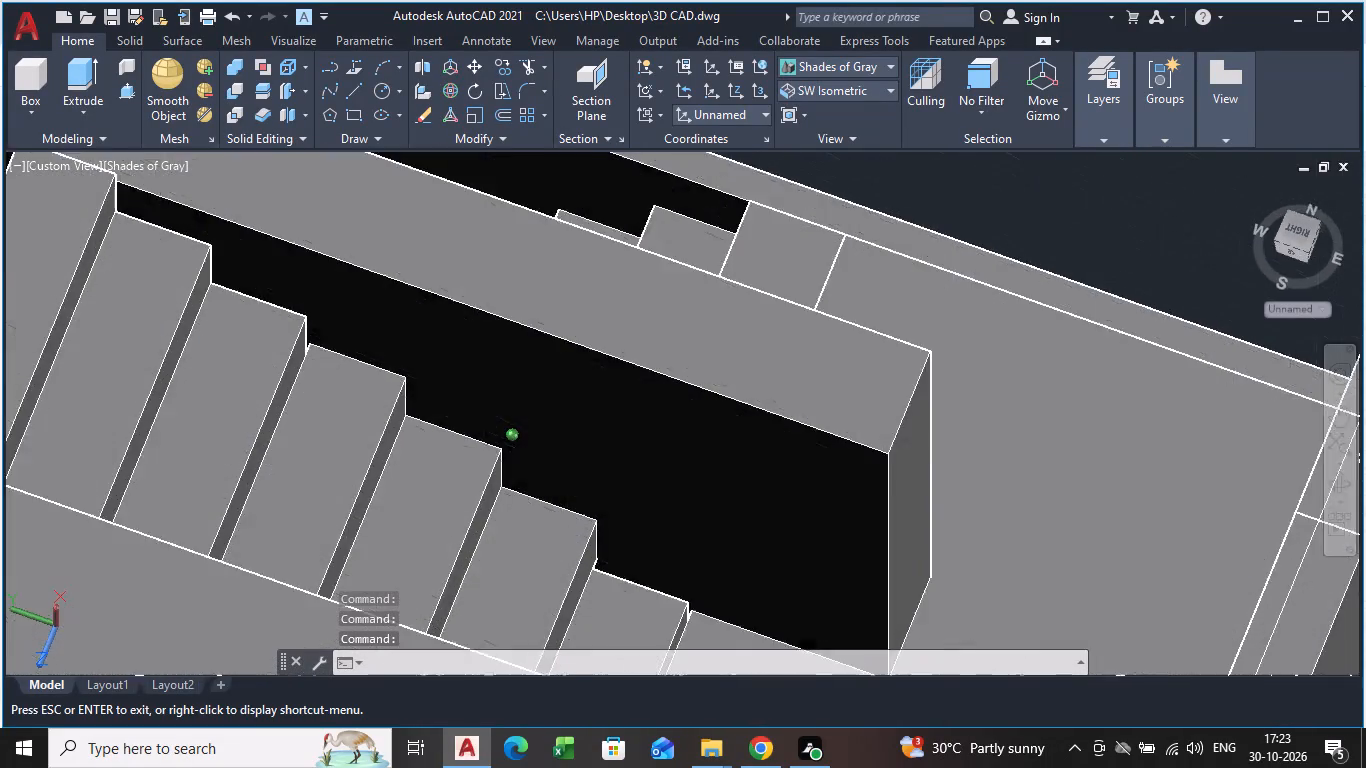
{"action": "middle_click_drag", "start_coordinate": [419, 314], "coordinate": [631, 298], "text": "shift"}
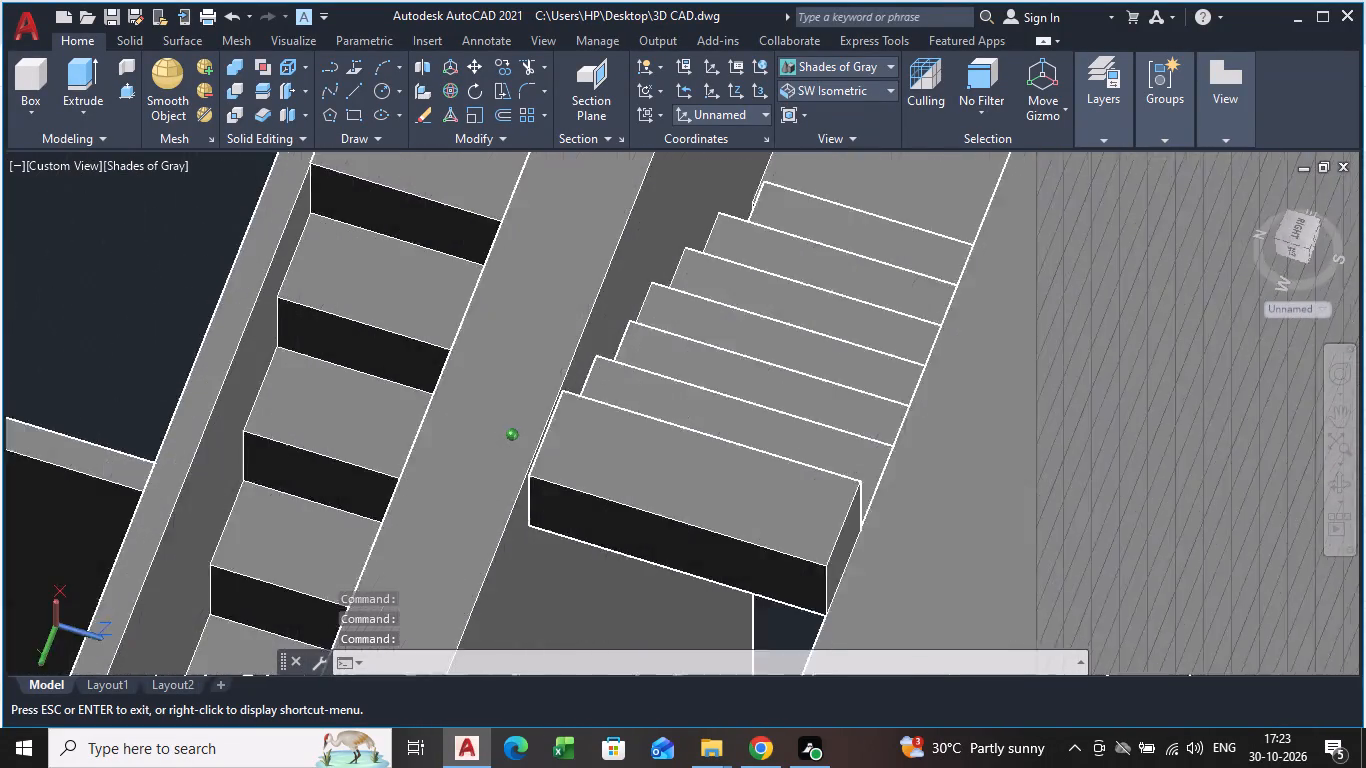
{"action": "middle_click_drag", "start_coordinate": [631, 298], "coordinate": [654, 279], "text": "shift"}
{"action": "left_click", "coordinate": [731, 348]}
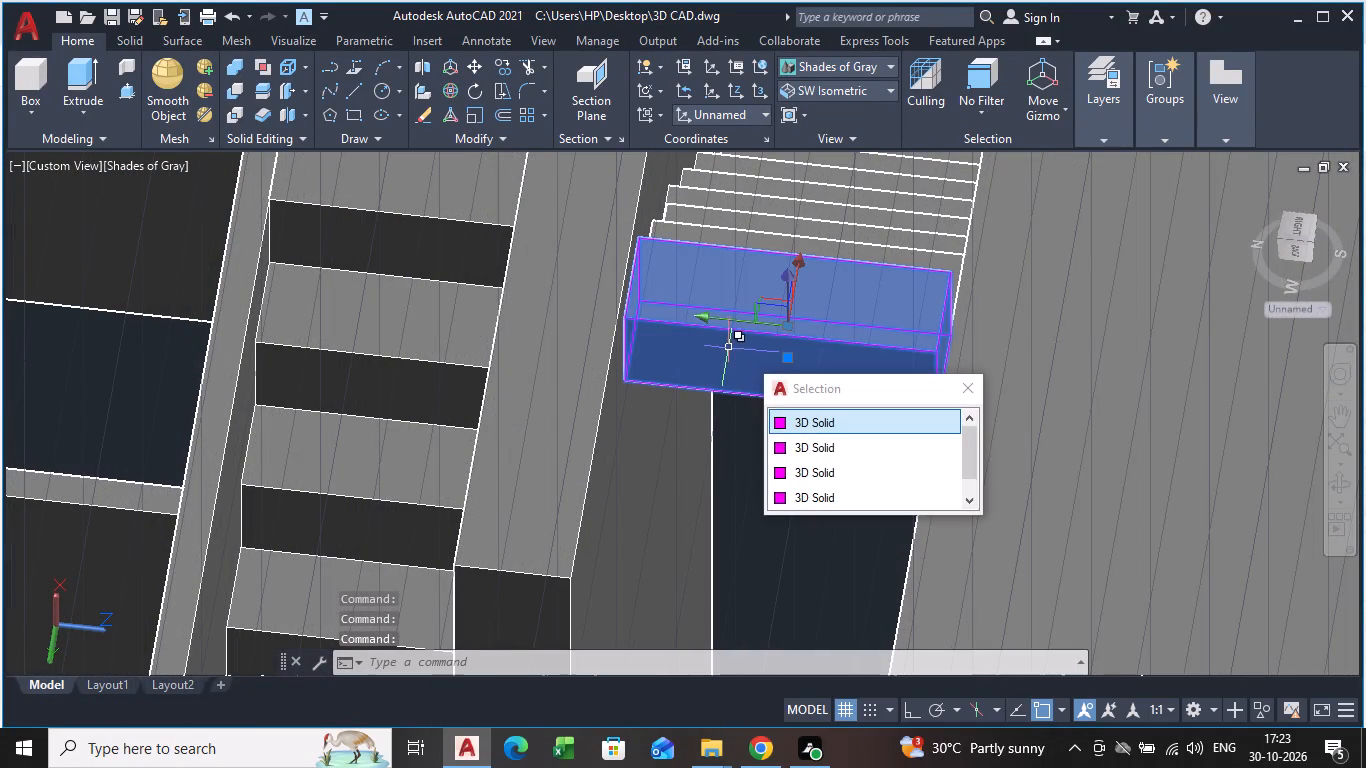
{"action": "key", "text": "Escape"}
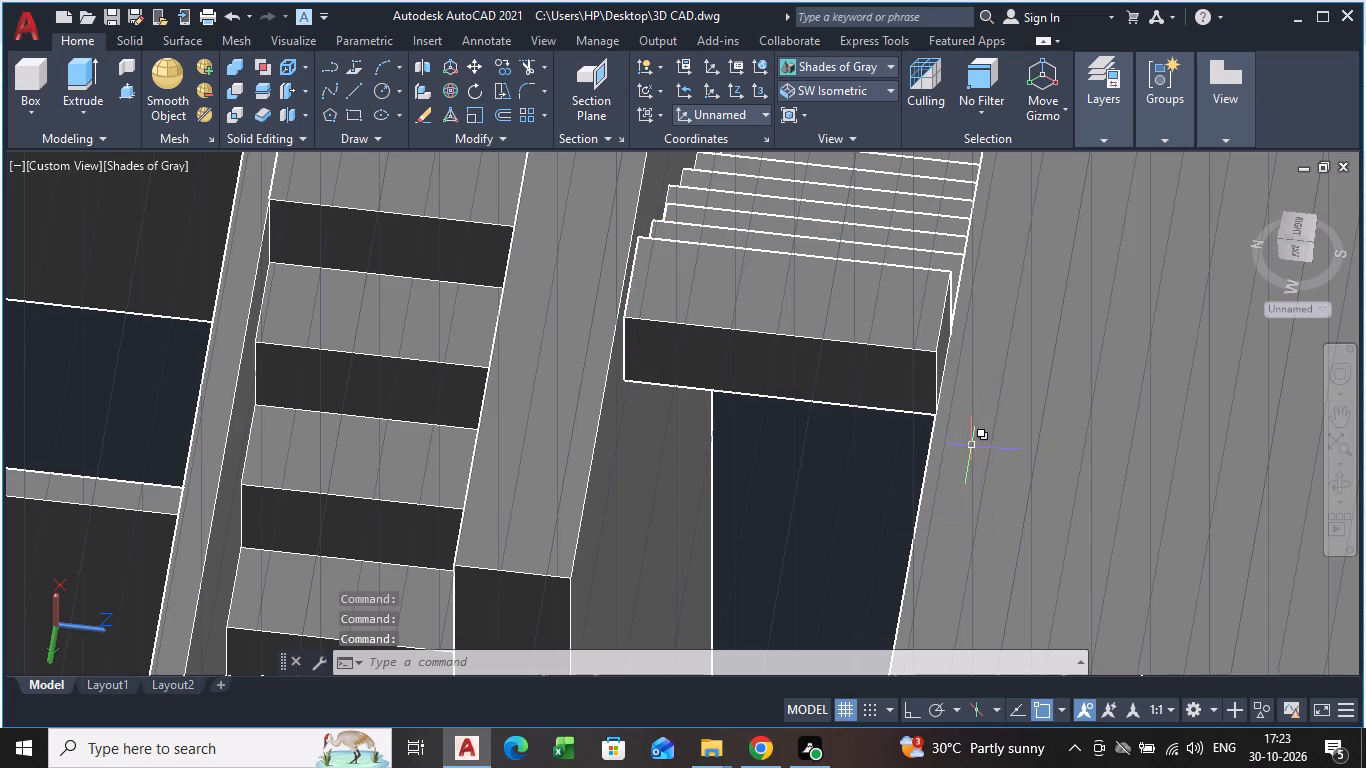
{"action": "key", "text": "space"}
Presspull the side face of the upper flight's step next to the landing across the gap to the dividing wall.
{"action": "scroll", "coordinate": [571, 388], "scroll_direction": "down", "scroll_amount": 2}
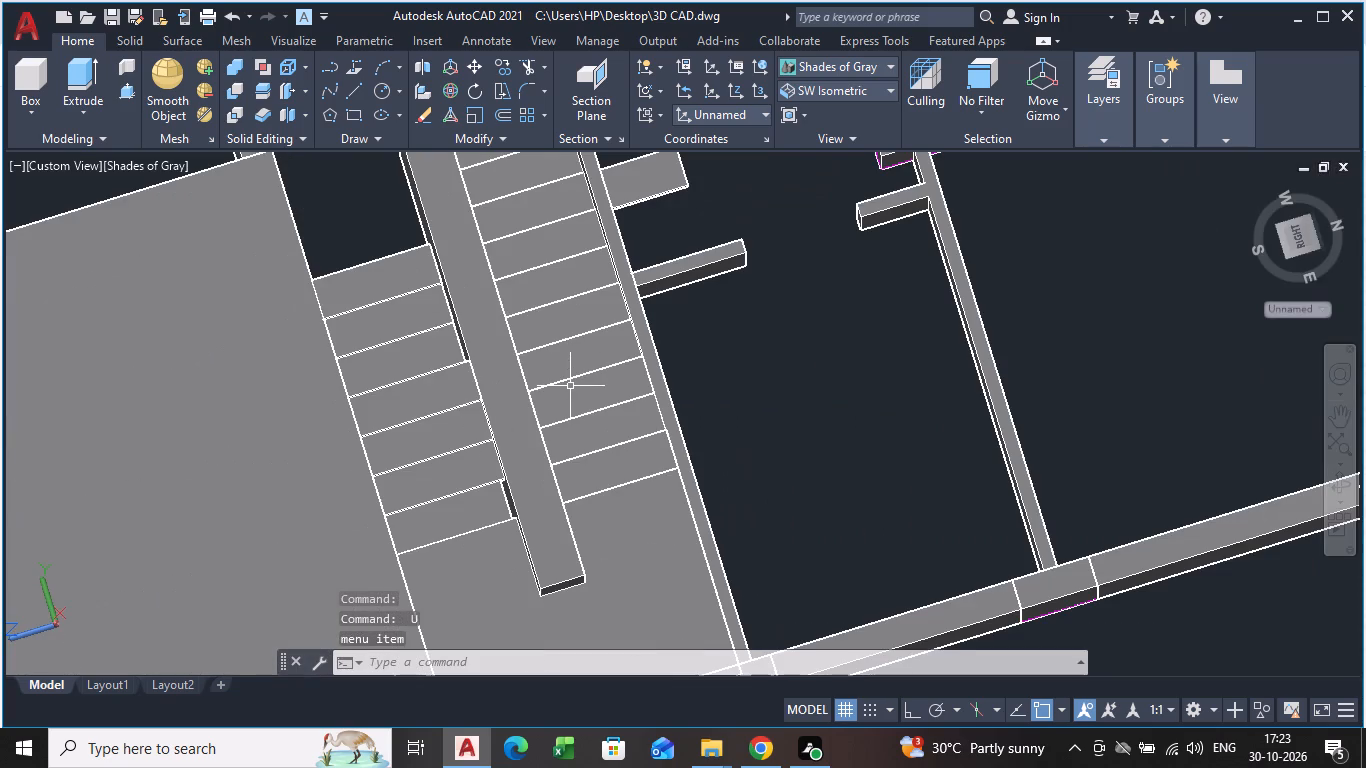
{"action": "middle_click_drag", "start_coordinate": [548, 557], "coordinate": [605, 491]}
{"action": "scroll", "coordinate": [584, 466], "scroll_direction": "up", "scroll_amount": 3}
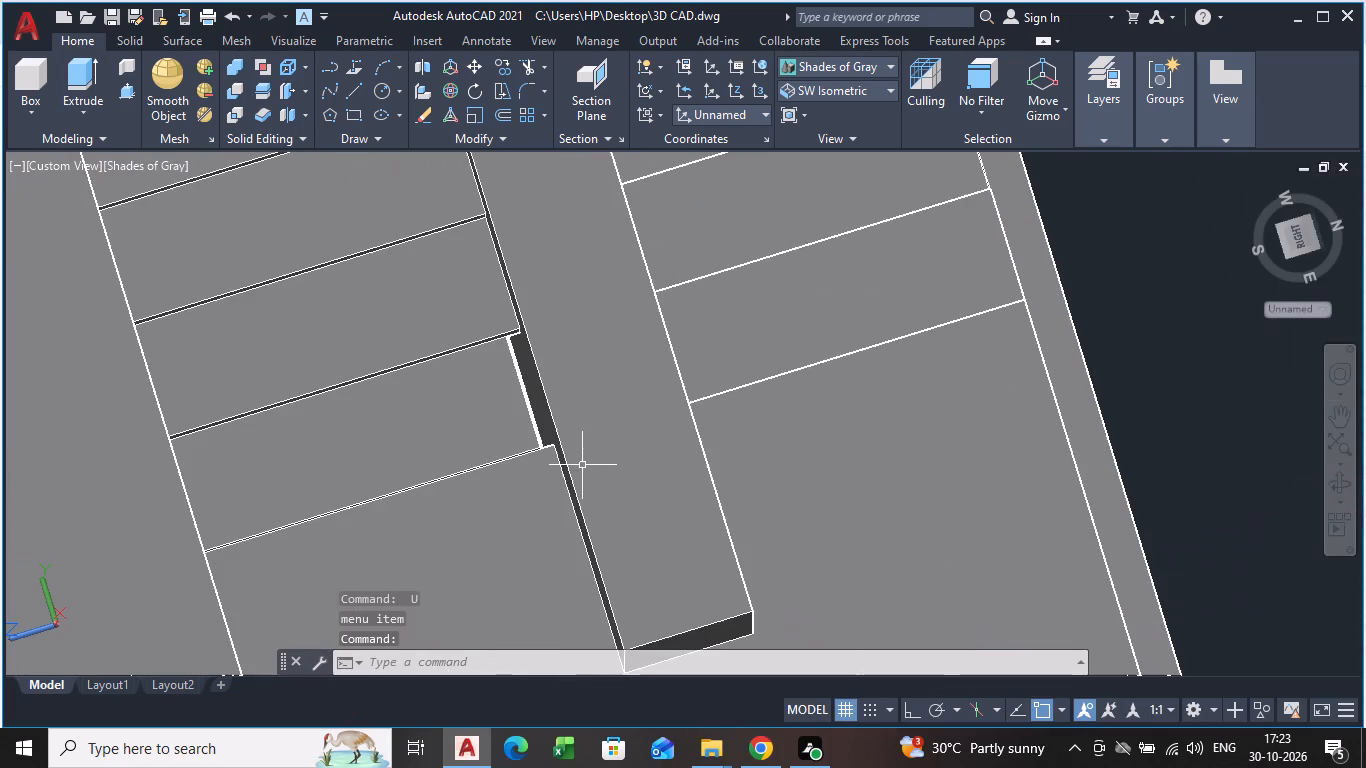
{"action": "middle_click_drag", "start_coordinate": [573, 543], "coordinate": [629, 496]}
{"action": "scroll", "coordinate": [620, 457], "scroll_direction": "up", "scroll_amount": 1, "text": "shift"}
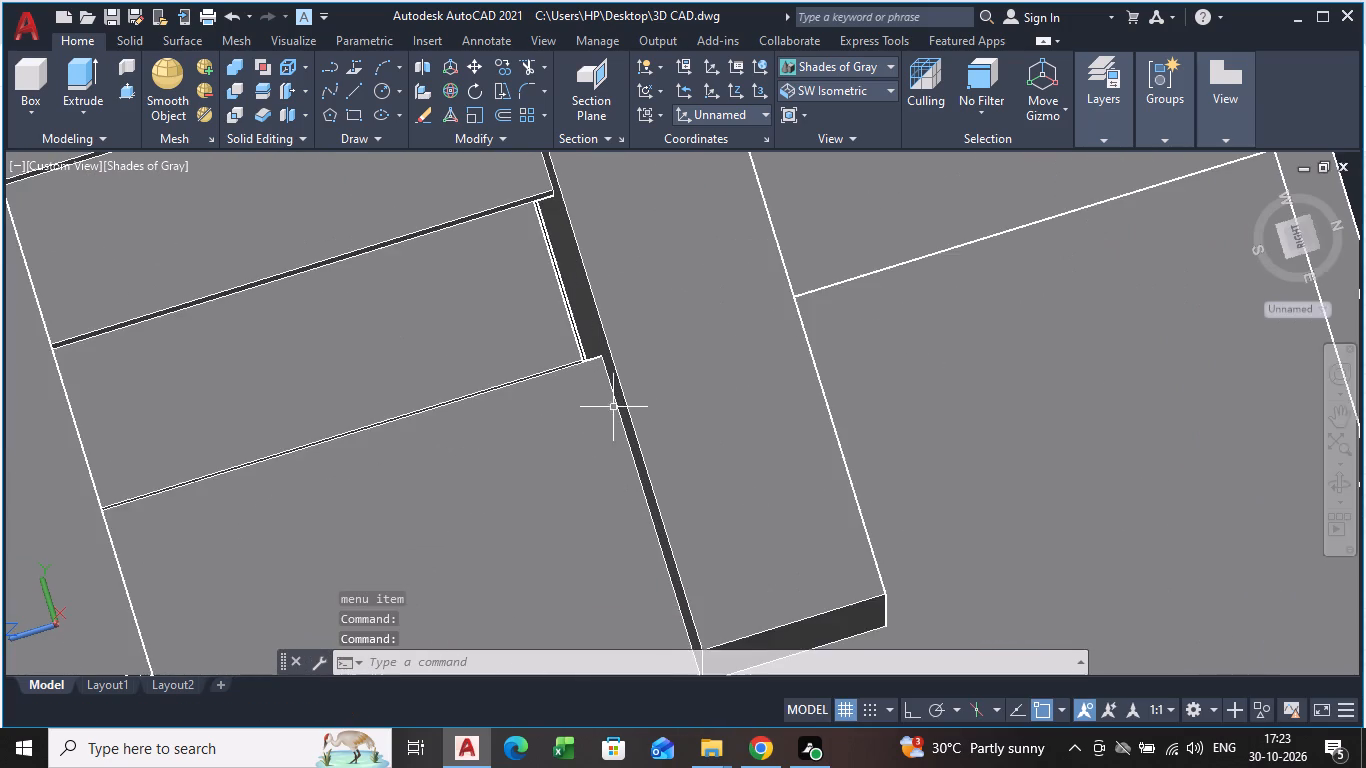
{"action": "scroll", "coordinate": [614, 377], "scroll_direction": "up", "scroll_amount": 3}
{"action": "middle_click_drag", "start_coordinate": [587, 312], "coordinate": [548, 351]}
{"action": "scroll", "coordinate": [586, 315], "scroll_direction": "down", "scroll_amount": 1, "text": "shift"}
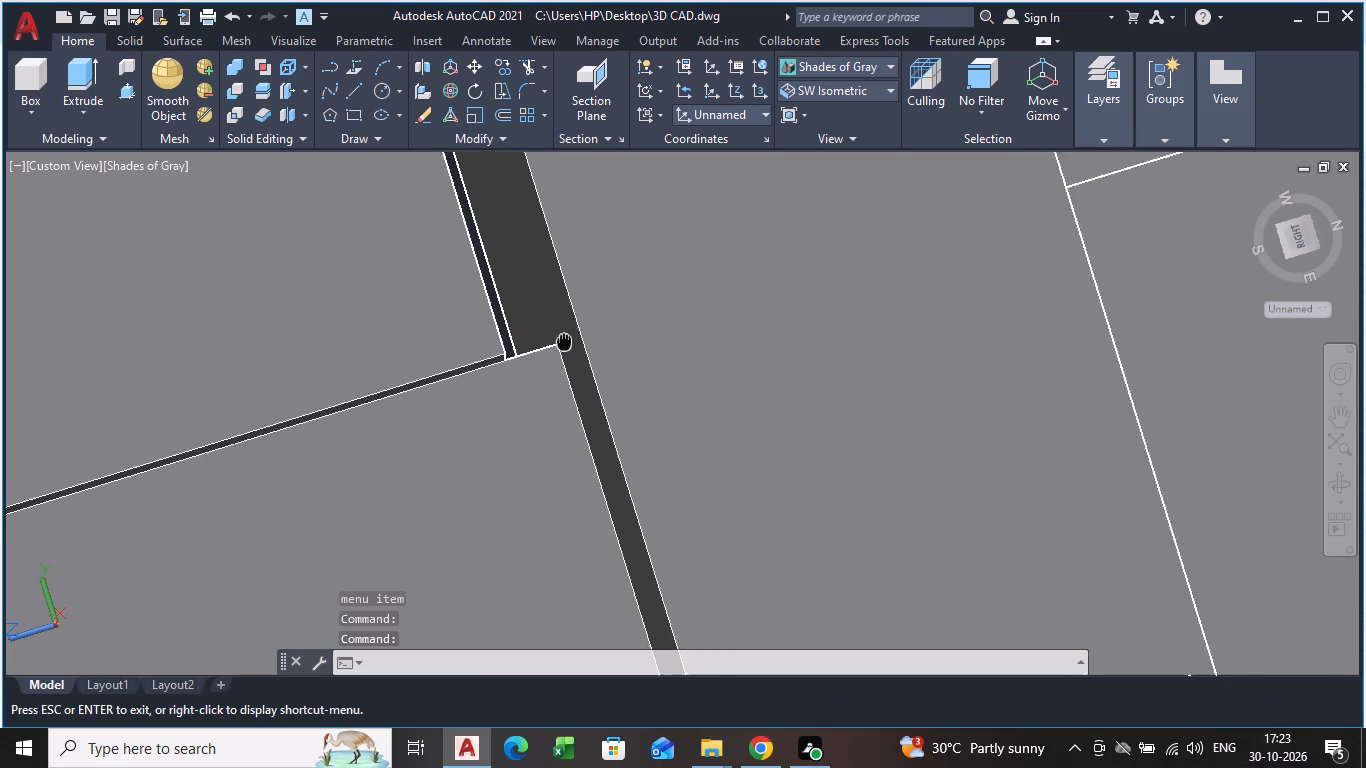
{"action": "middle_click_drag", "start_coordinate": [548, 351], "coordinate": [713, 301]}
{"action": "middle_click_drag", "start_coordinate": [694, 386], "coordinate": [587, 414]}
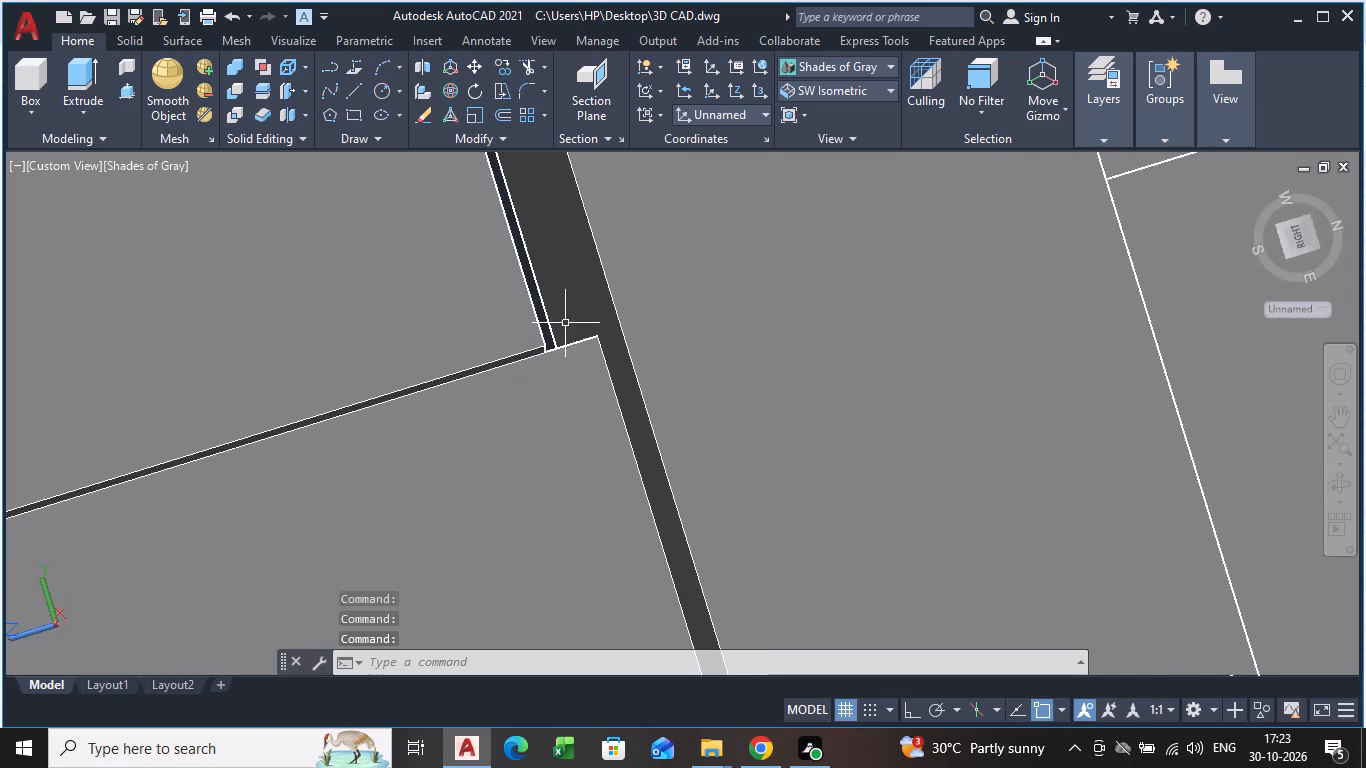
{"action": "scroll", "coordinate": [559, 307], "scroll_direction": "up", "scroll_amount": 3}
{"action": "middle_click_drag", "start_coordinate": [557, 306], "coordinate": [546, 331], "text": "shift"}
{"action": "scroll", "coordinate": [557, 306], "scroll_direction": "down", "scroll_amount": 1, "text": "shift"}
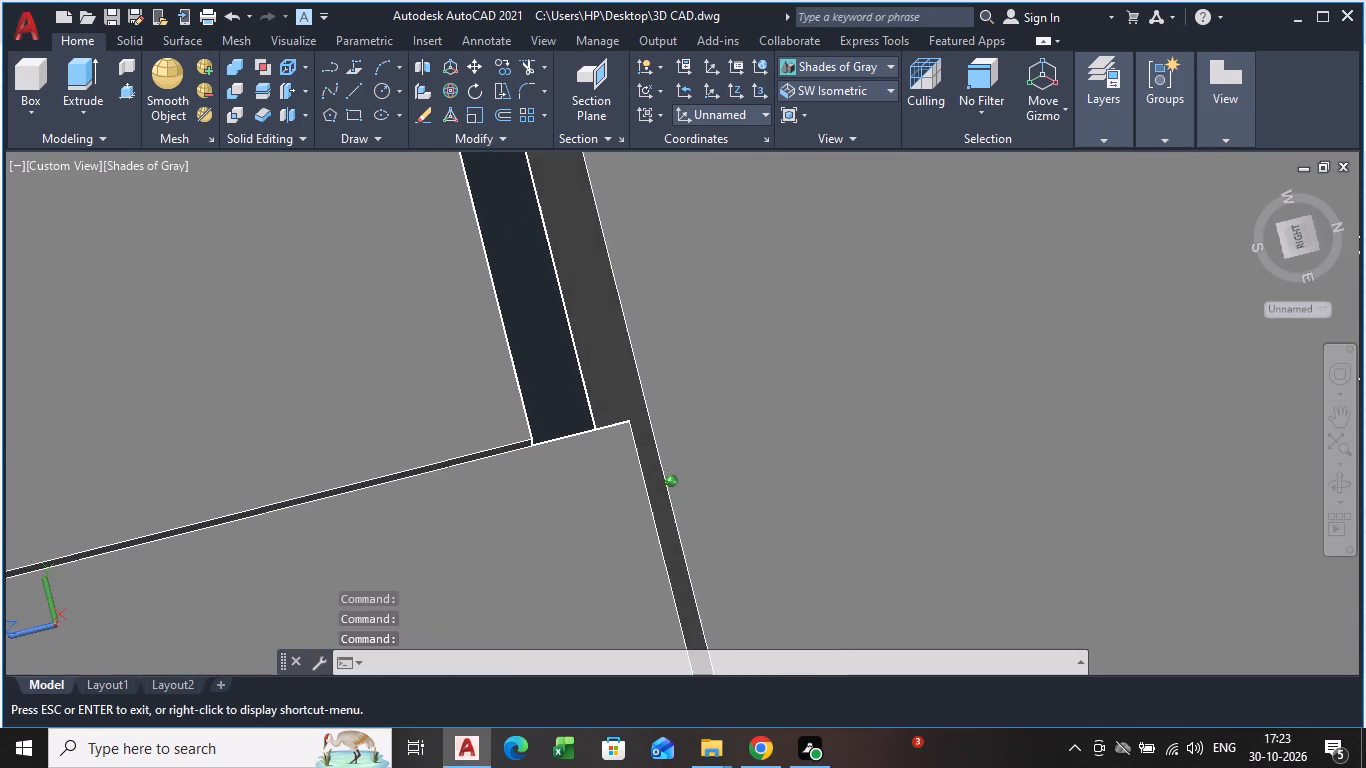
{"action": "middle_click_drag", "start_coordinate": [546, 331], "coordinate": [499, 349], "text": "shift"}
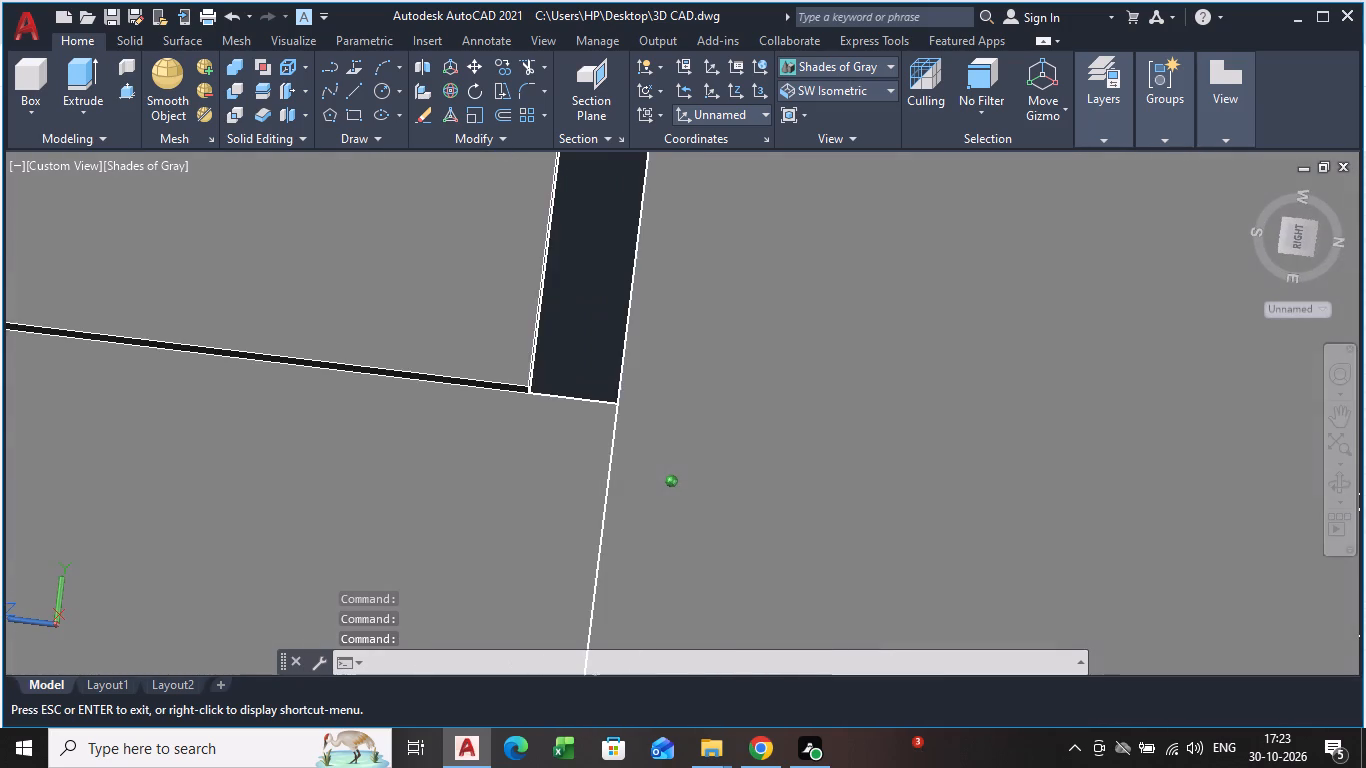
{"action": "middle_click_drag", "start_coordinate": [499, 349], "coordinate": [501, 344], "text": "shift"}
{"action": "scroll", "coordinate": [538, 281], "scroll_direction": "up", "scroll_amount": 2}
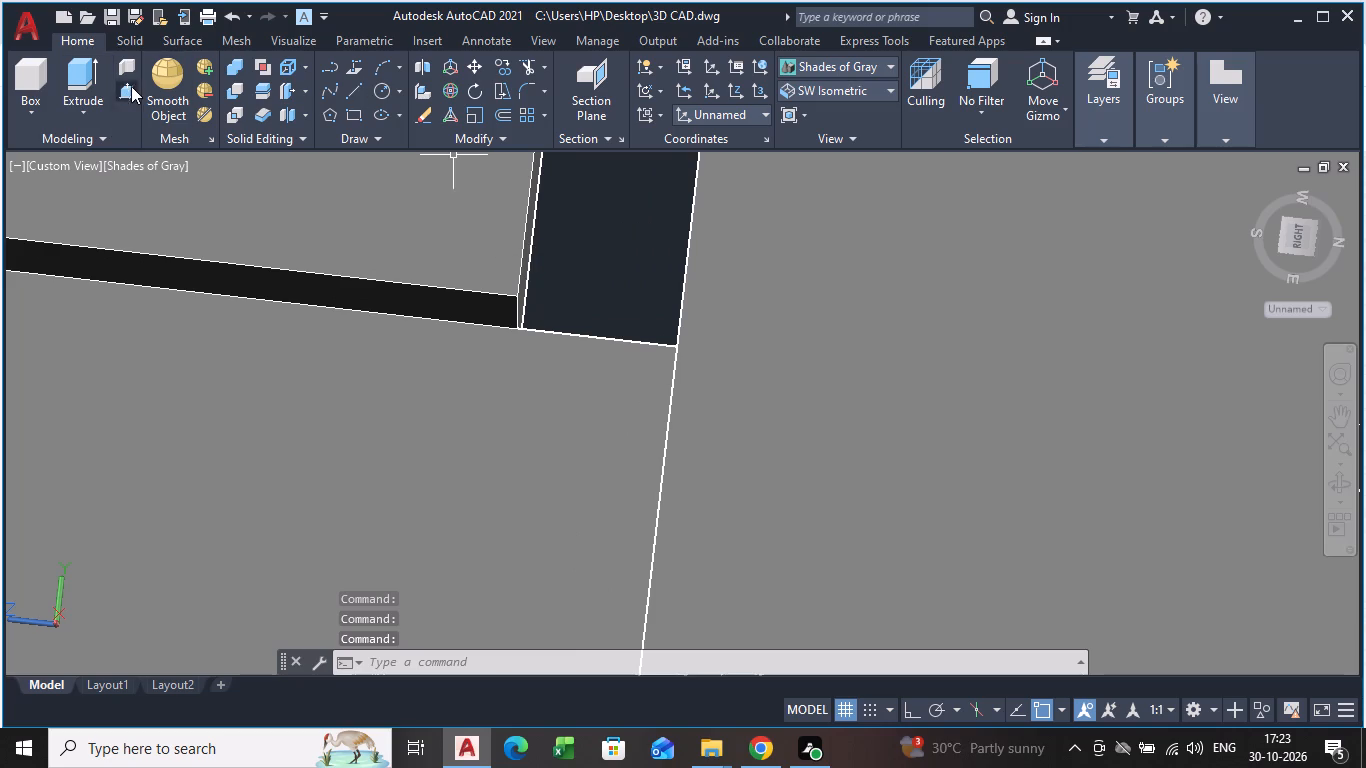
{"action": "left_click", "coordinate": [131, 84]}
{"action": "scroll", "coordinate": [534, 234], "scroll_direction": "up", "scroll_amount": 2}
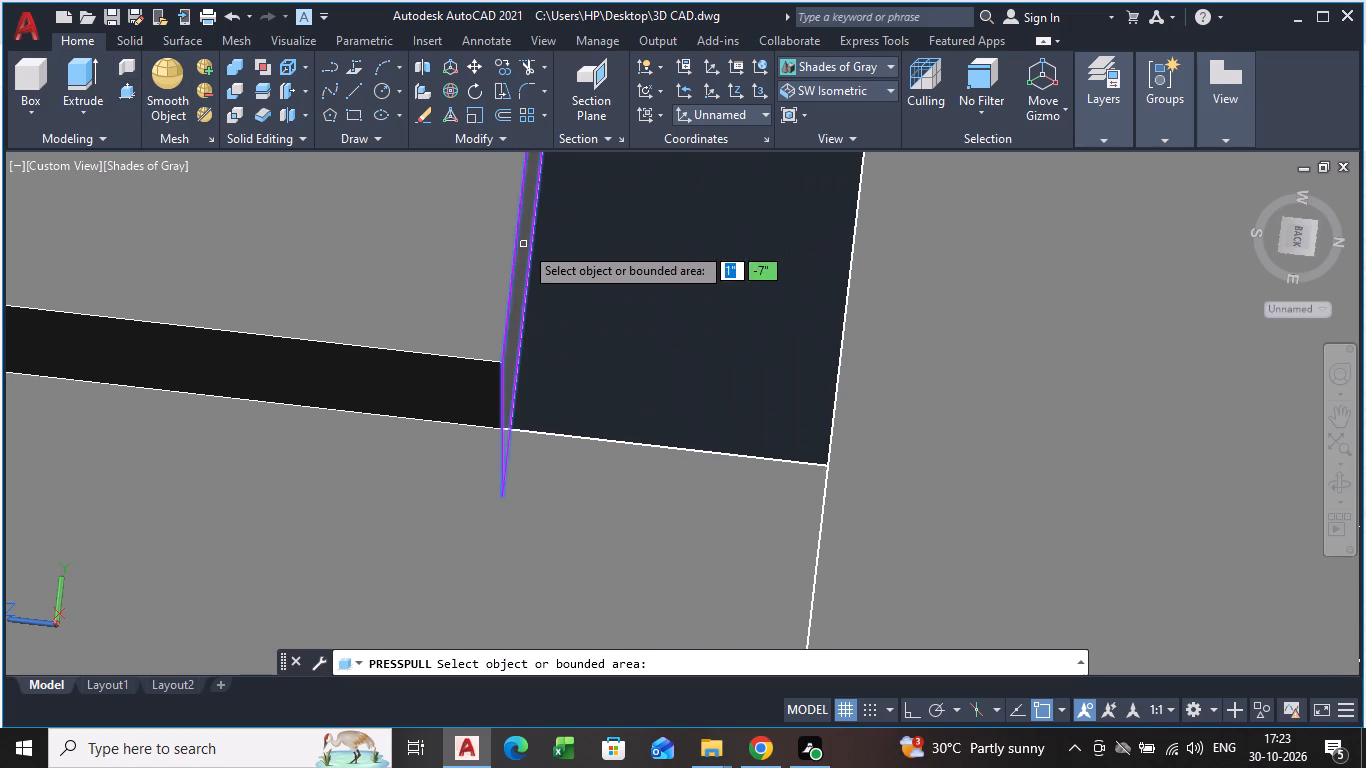
{"action": "left_click", "coordinate": [524, 245]}
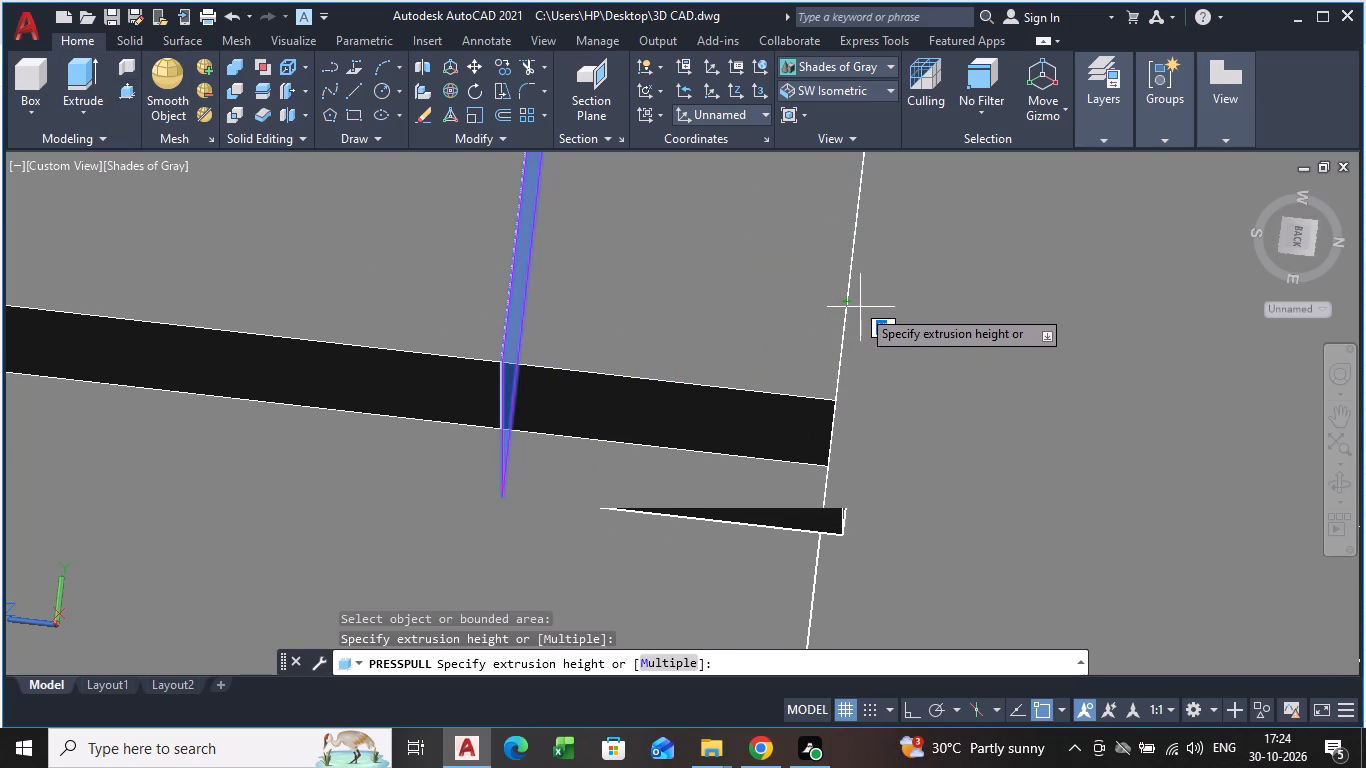
{"action": "left_click", "coordinate": [855, 309]}
Presspull the front face of the upper flight's top step outward to the end corner of the dividing wall.
{"action": "scroll", "coordinate": [822, 315], "scroll_direction": "down", "scroll_amount": 12}
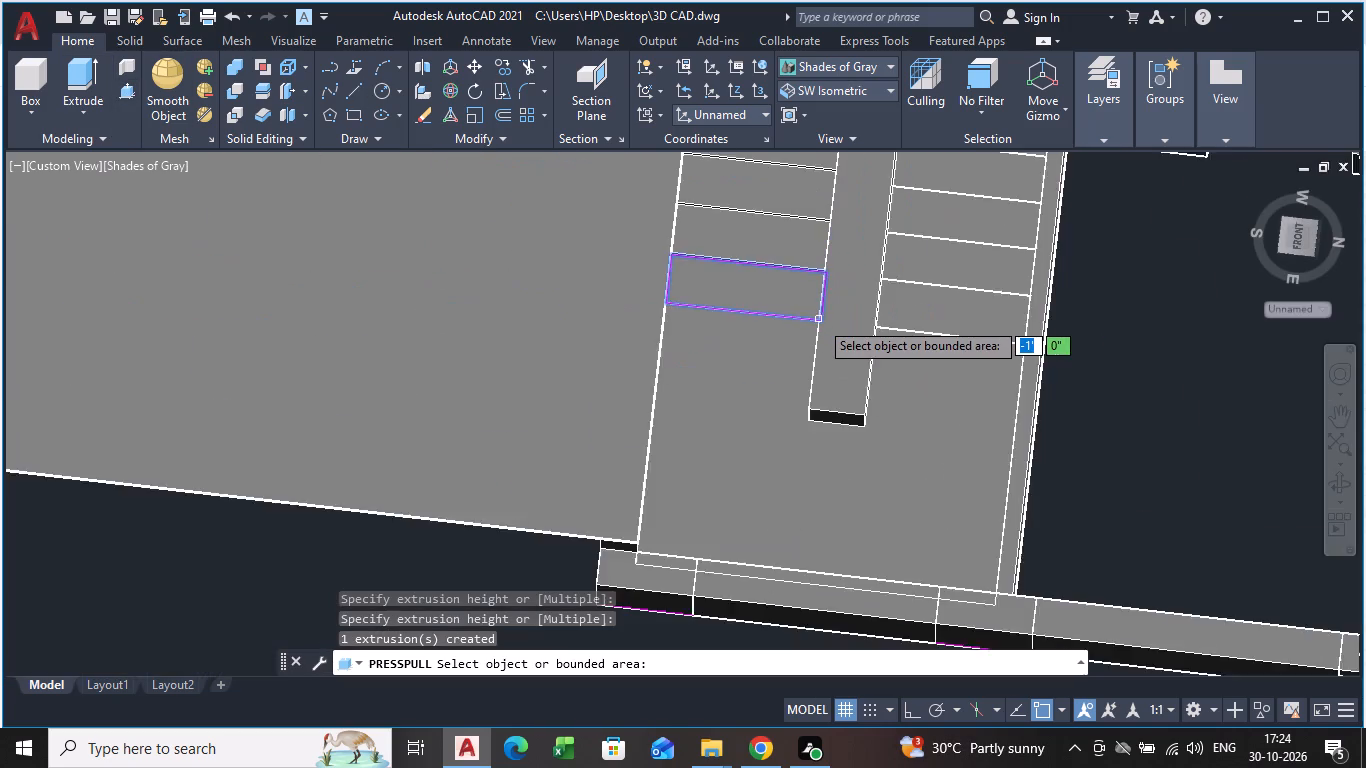
{"action": "middle_click_drag", "start_coordinate": [820, 307], "coordinate": [813, 332], "text": "shift"}
{"action": "scroll", "coordinate": [820, 307], "scroll_direction": "down", "scroll_amount": 1, "text": "shift"}
{"action": "middle_click_drag", "start_coordinate": [819, 395], "coordinate": [827, 364], "text": "shift"}
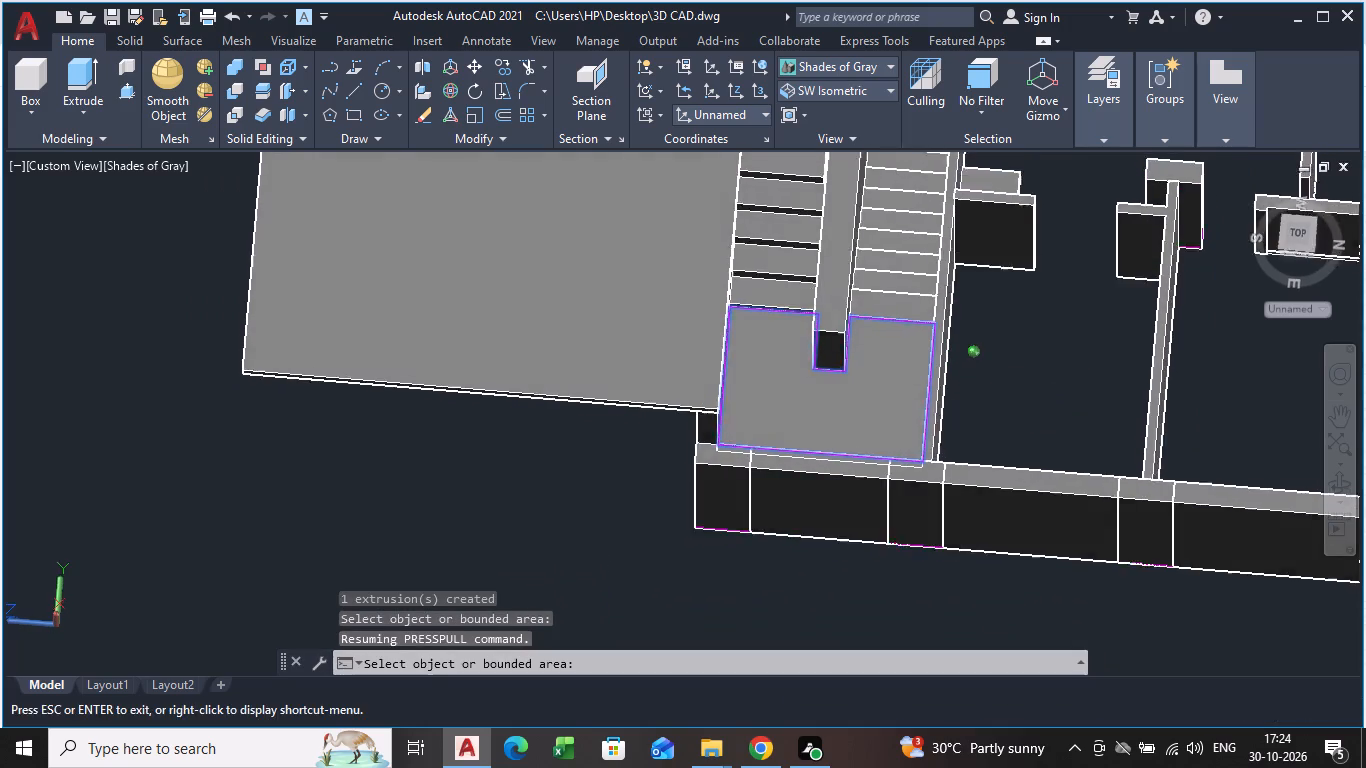
{"action": "middle_click_drag", "start_coordinate": [827, 364], "coordinate": [830, 357], "text": "shift"}
{"action": "scroll", "coordinate": [830, 356], "scroll_direction": "up", "scroll_amount": 3}
{"action": "scroll", "coordinate": [817, 372], "scroll_direction": "down", "scroll_amount": 1}
{"action": "middle_click_drag", "start_coordinate": [816, 373], "coordinate": [814, 384]}
{"action": "middle_click_drag", "start_coordinate": [814, 378], "coordinate": [814, 383], "text": "shift"}
{"action": "scroll", "coordinate": [814, 385], "scroll_direction": "down", "scroll_amount": 1, "text": "shift"}
{"action": "middle_click_drag", "start_coordinate": [814, 383], "coordinate": [827, 405], "text": "shift"}
{"action": "scroll", "coordinate": [749, 278], "scroll_direction": "down", "scroll_amount": 2}
{"action": "middle_click_drag", "start_coordinate": [749, 275], "coordinate": [744, 295], "text": "shift"}
{"action": "scroll", "coordinate": [748, 276], "scroll_direction": "down", "scroll_amount": 1, "text": "shift"}
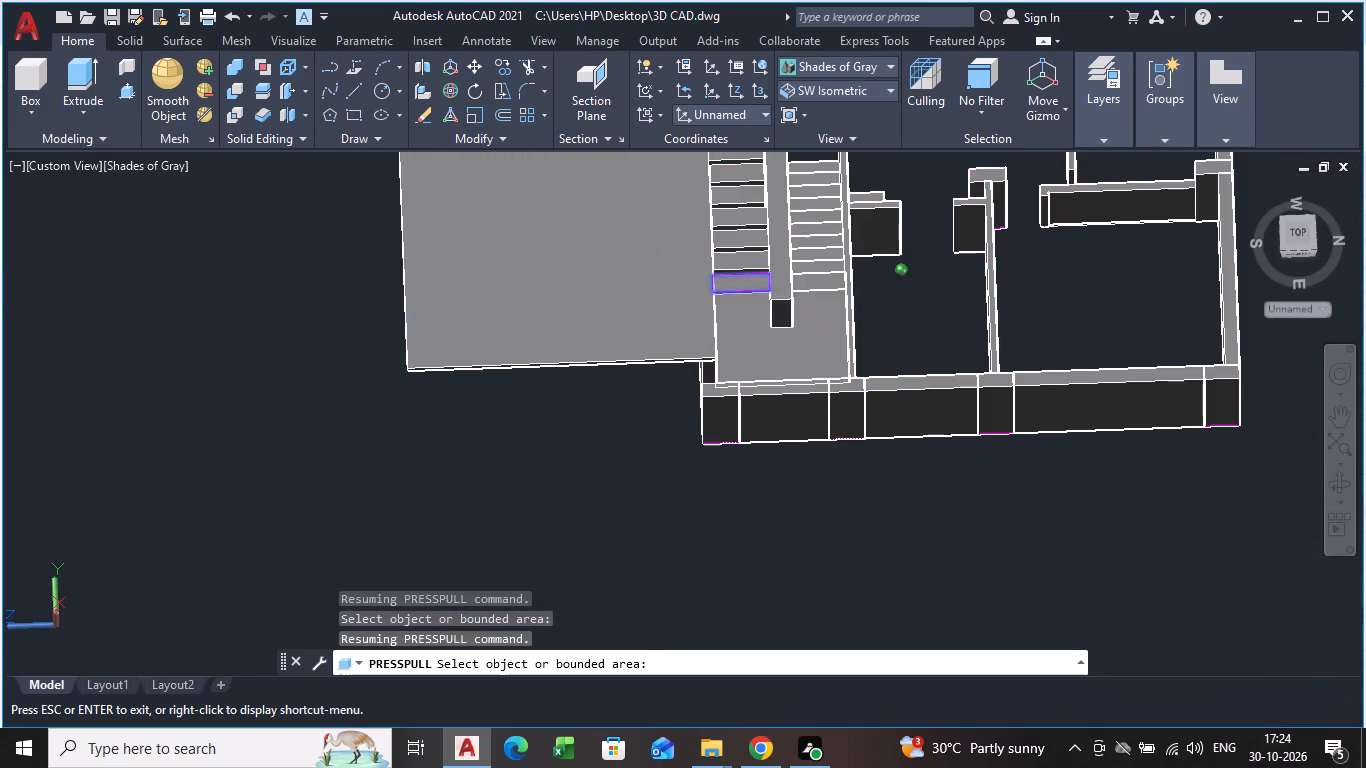
{"action": "middle_click_drag", "start_coordinate": [744, 295], "coordinate": [1035, 356], "text": "shift"}
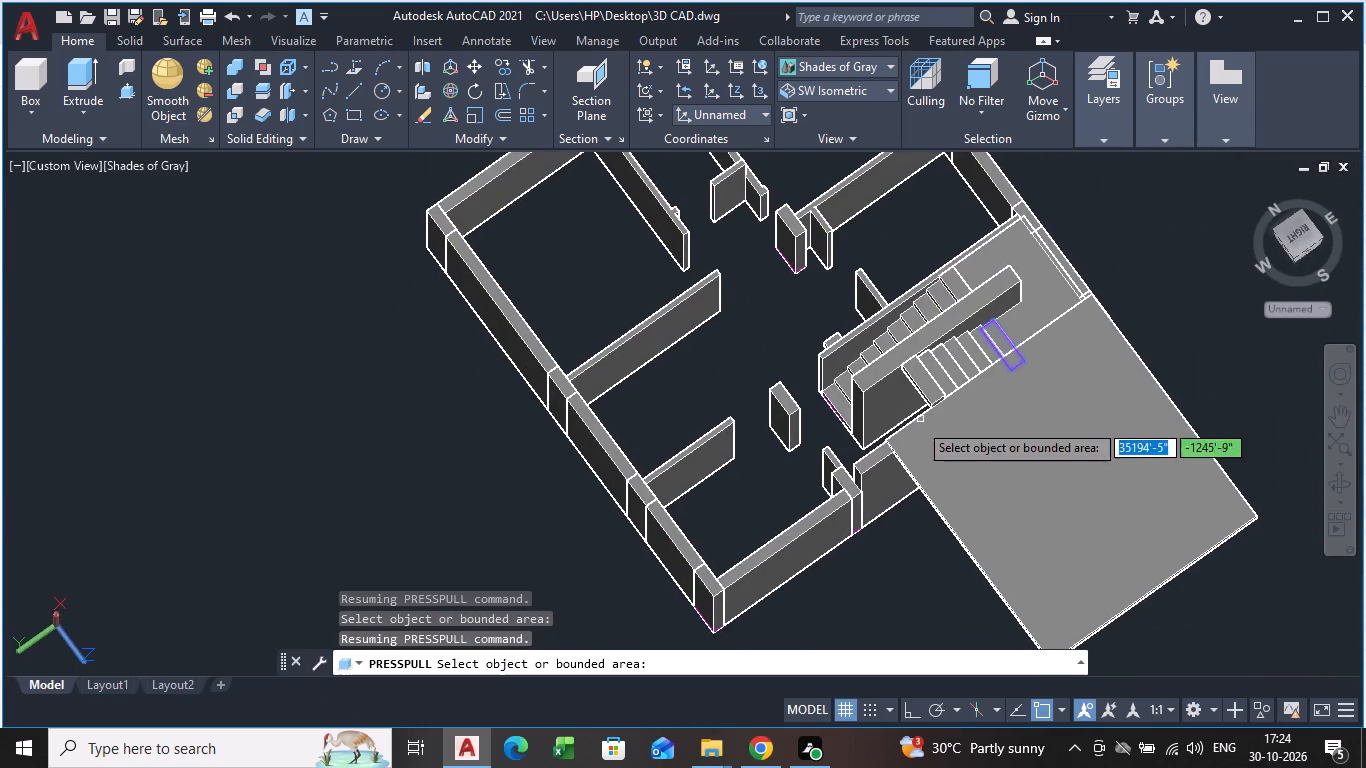
{"action": "scroll", "coordinate": [915, 425], "scroll_direction": "up", "scroll_amount": 6}
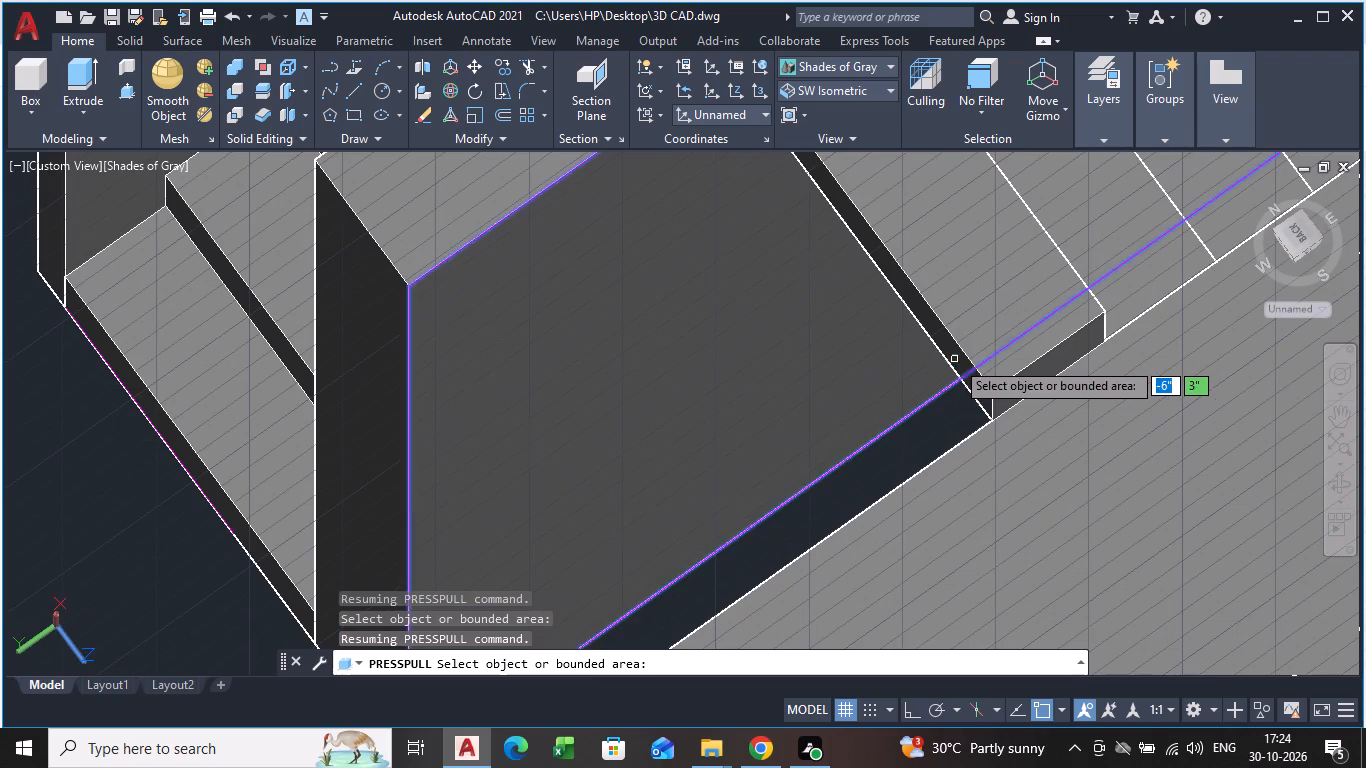
{"action": "left_click", "coordinate": [955, 360]}
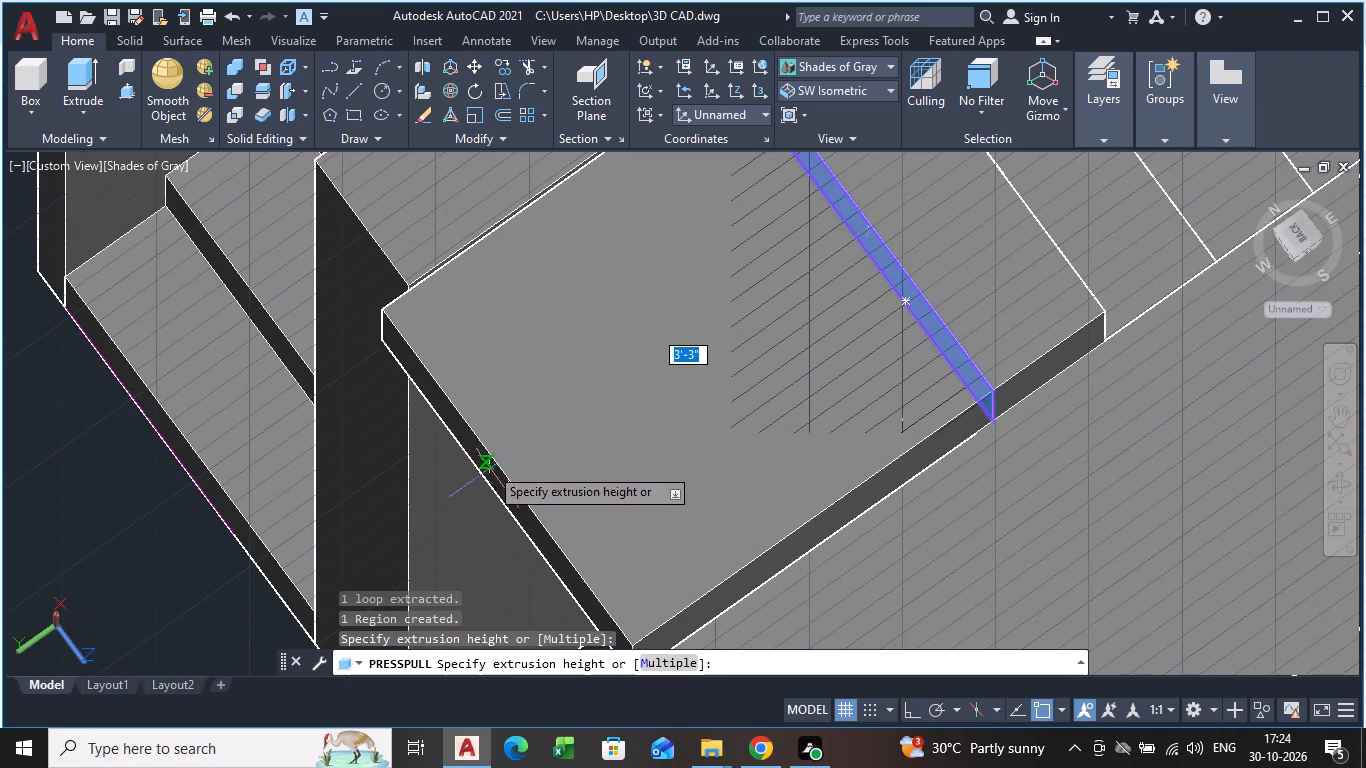
{"action": "left_click", "coordinate": [401, 280]}
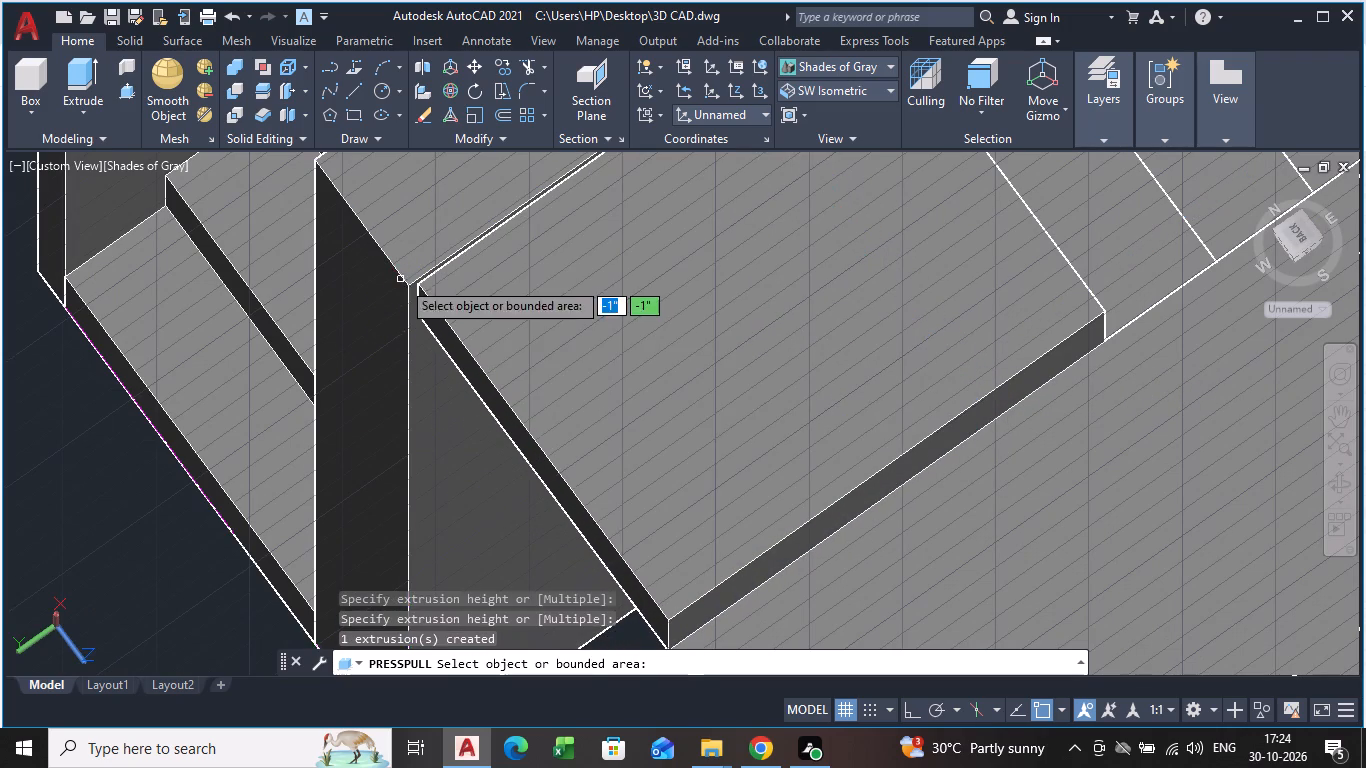
{"action": "key", "text": "space"}
Examine the extended top step, the slab and the room walls across the whole building from several angles.
{"action": "scroll", "coordinate": [500, 384], "scroll_direction": "down", "scroll_amount": 3}
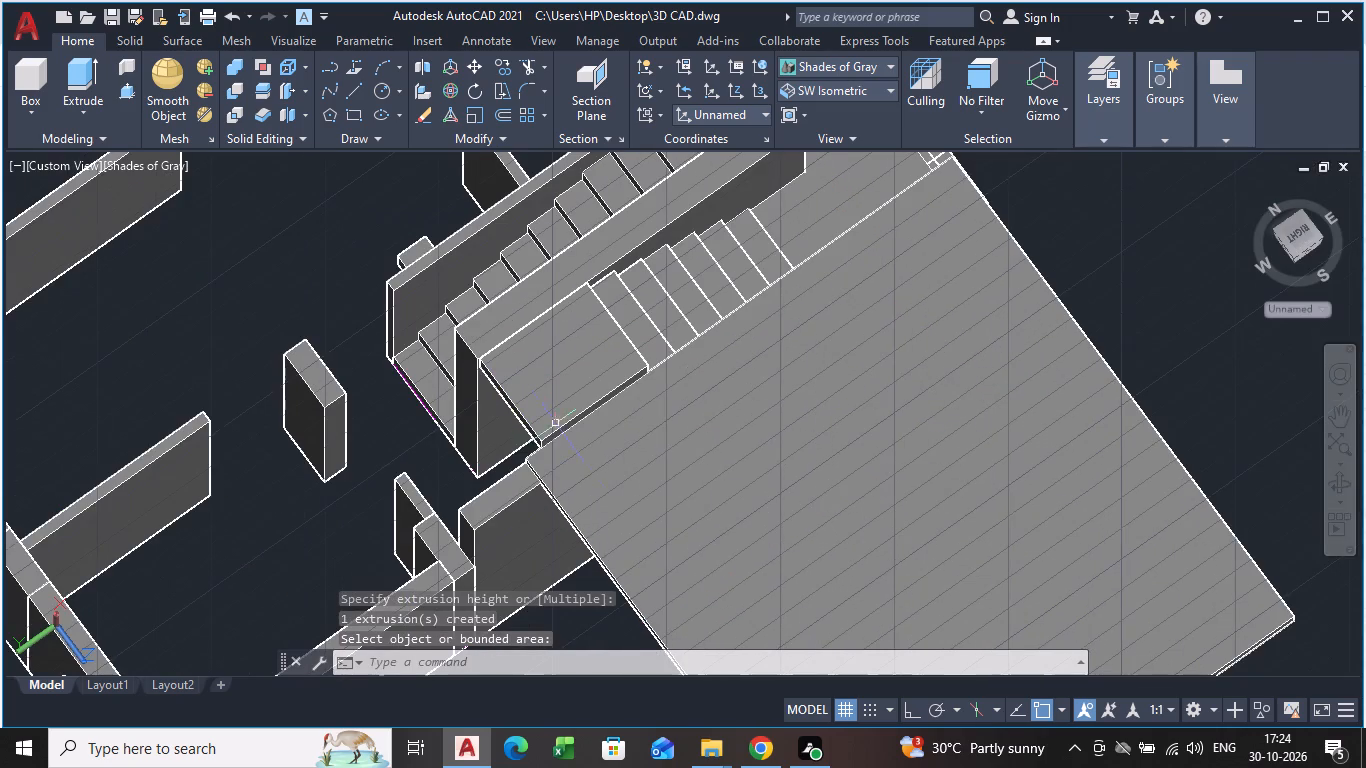
{"action": "middle_click_drag", "start_coordinate": [583, 455], "coordinate": [618, 466]}
{"action": "scroll", "coordinate": [647, 517], "scroll_direction": "down", "scroll_amount": 1, "text": "shift"}
{"action": "middle_click_drag", "start_coordinate": [647, 517], "coordinate": [747, 563], "text": "shift"}
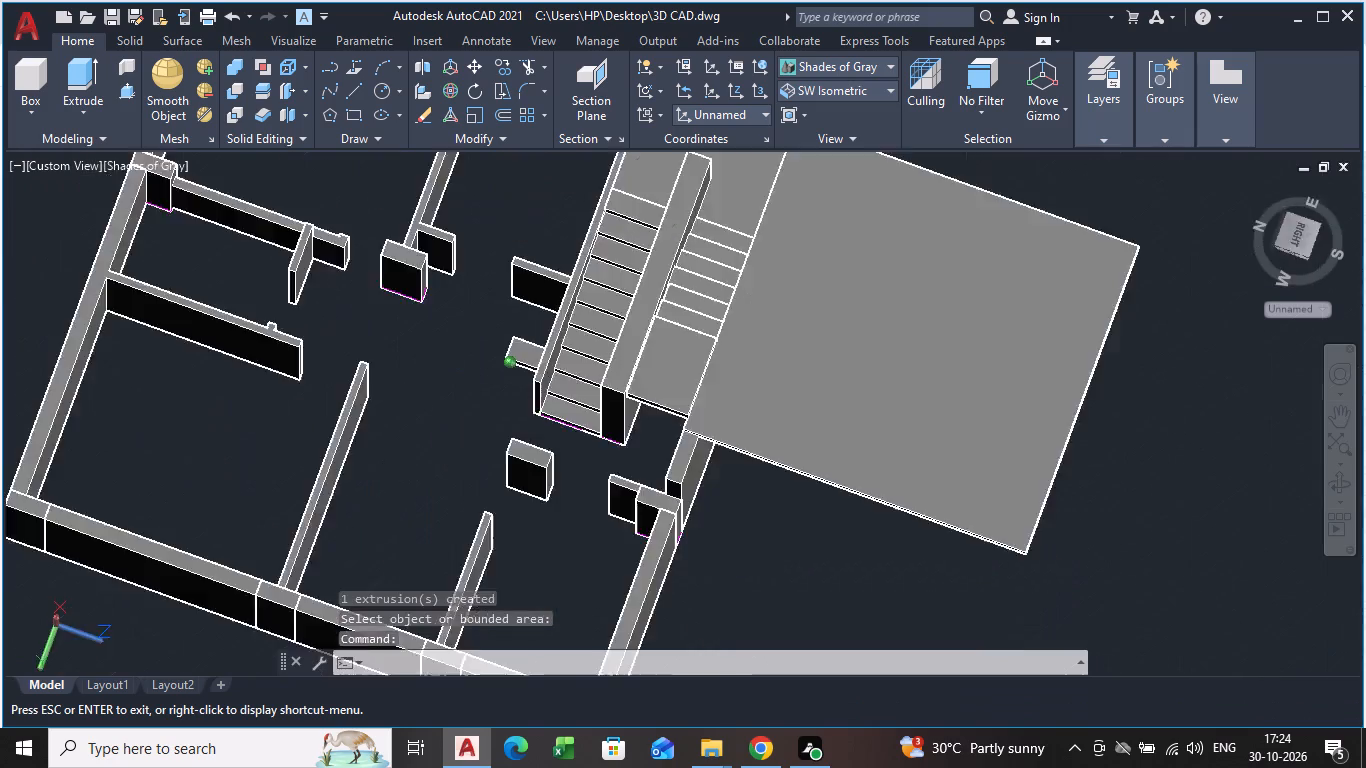
{"action": "middle_click_drag", "start_coordinate": [747, 563], "coordinate": [773, 578], "text": "shift"}
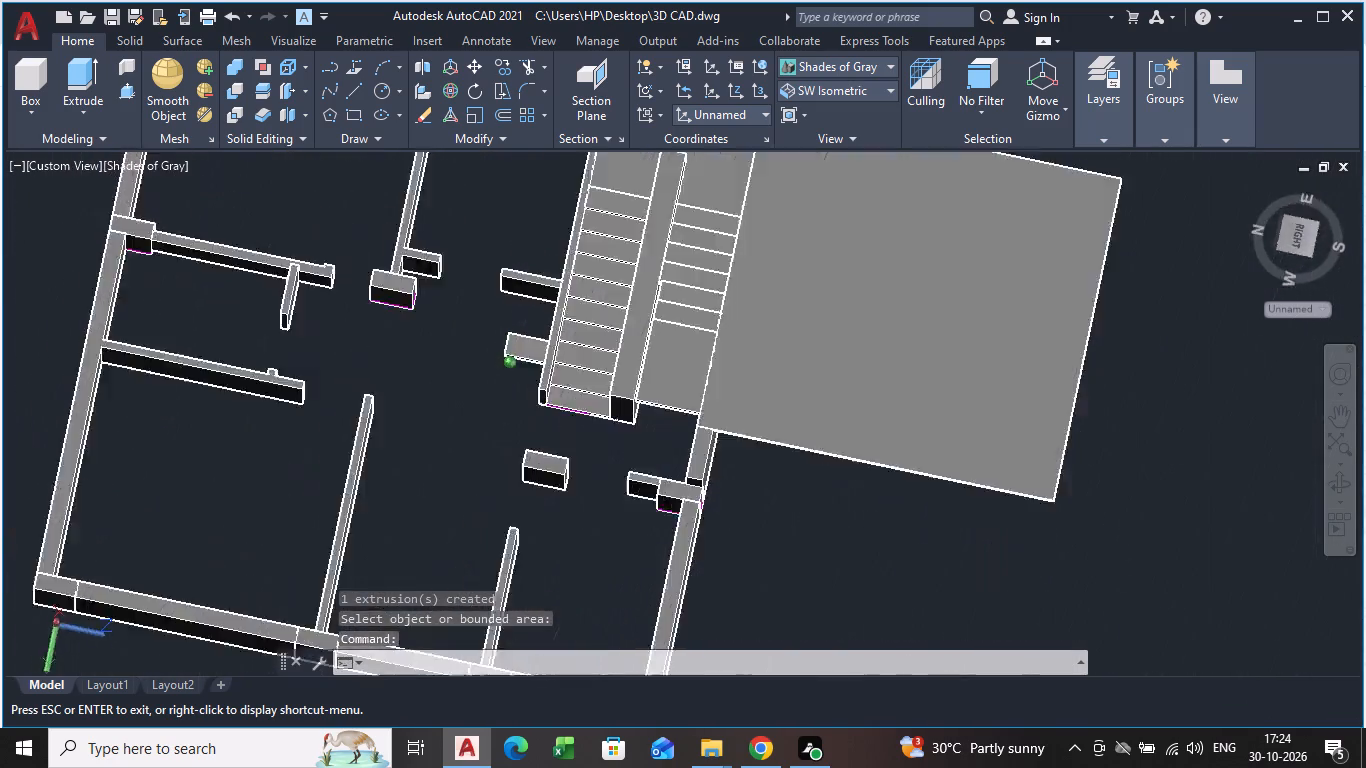
{"action": "middle_click_drag", "start_coordinate": [773, 578], "coordinate": [982, 461], "text": "shift"}
{"action": "scroll", "coordinate": [405, 319], "scroll_direction": "down", "scroll_amount": 1}
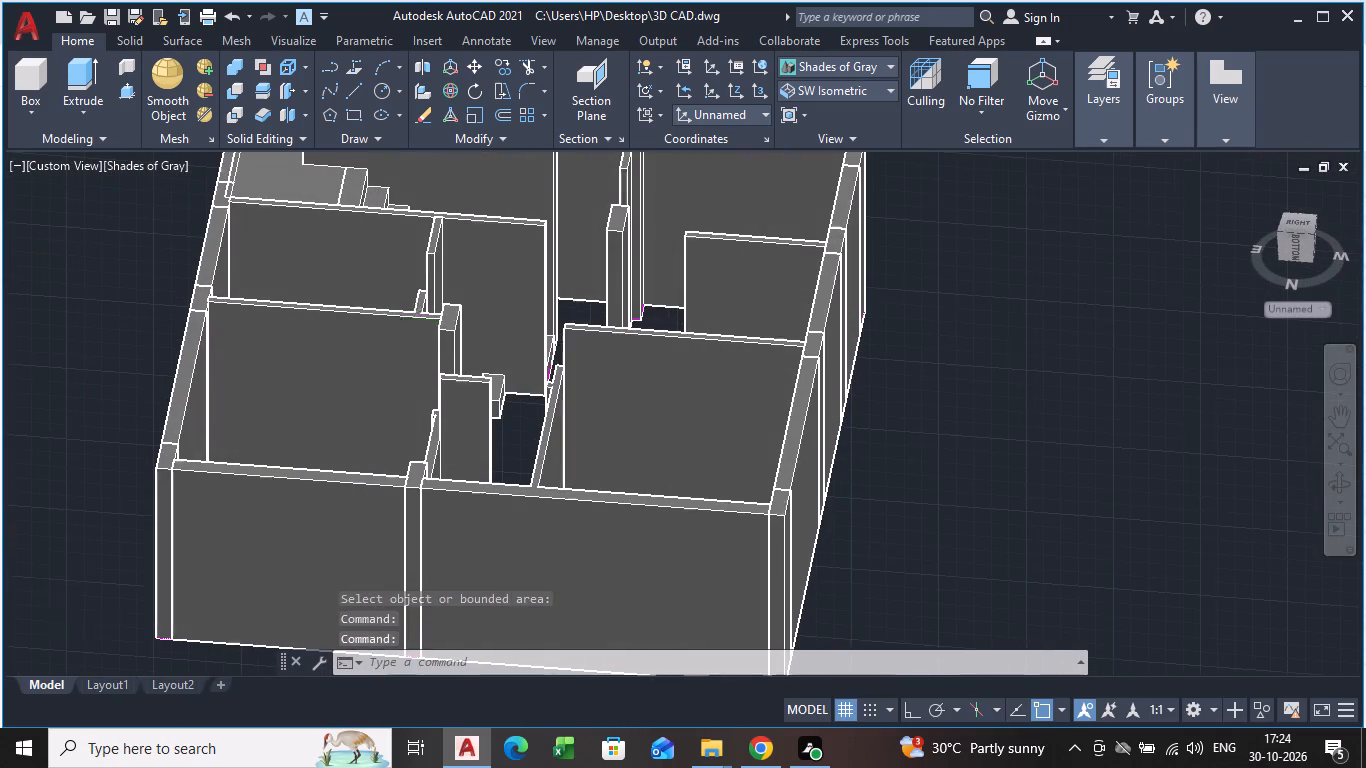
{"action": "scroll", "coordinate": [405, 319], "scroll_direction": "down", "scroll_amount": 1}
{"action": "scroll", "coordinate": [404, 393], "scroll_direction": "up", "scroll_amount": 3}
{"action": "middle_click_drag", "start_coordinate": [404, 404], "coordinate": [529, 529], "text": "shift"}
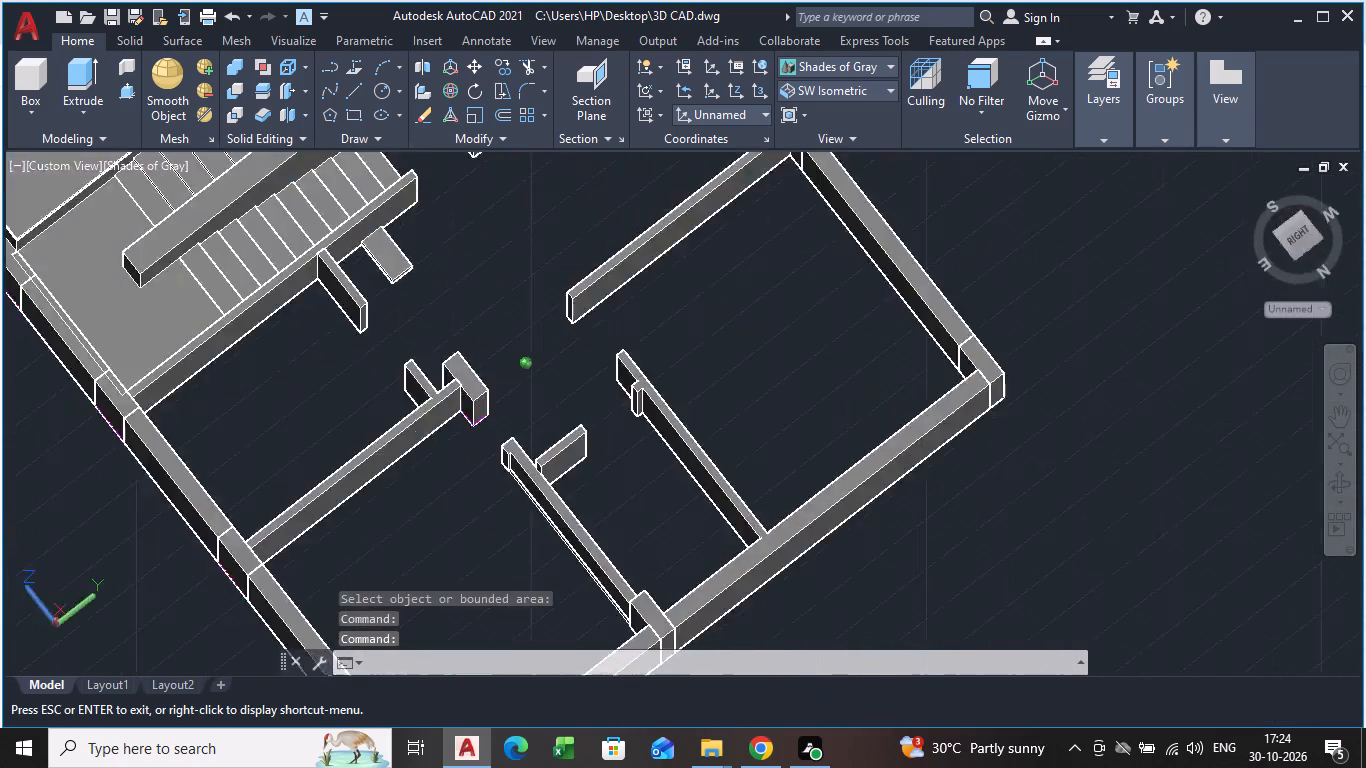
{"action": "middle_click_drag", "start_coordinate": [529, 529], "coordinate": [586, 469], "text": "shift"}
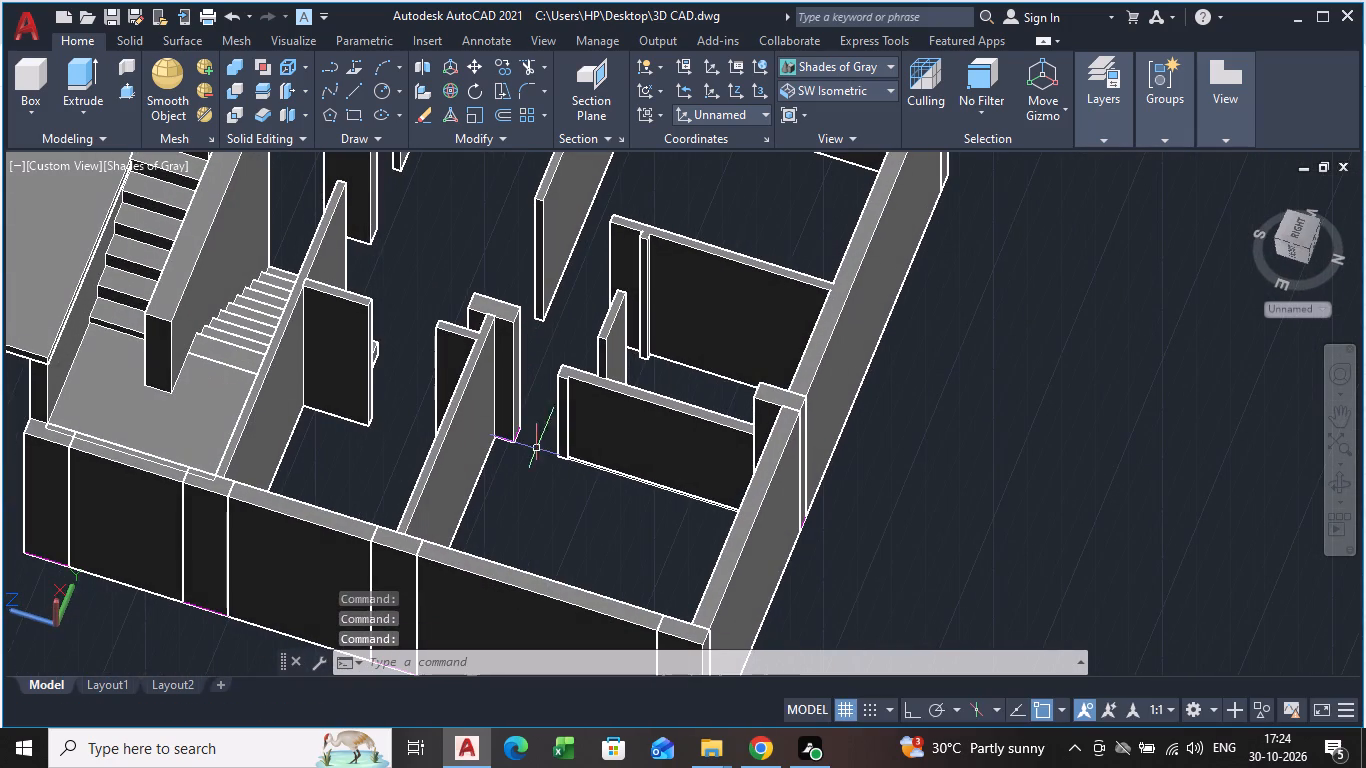
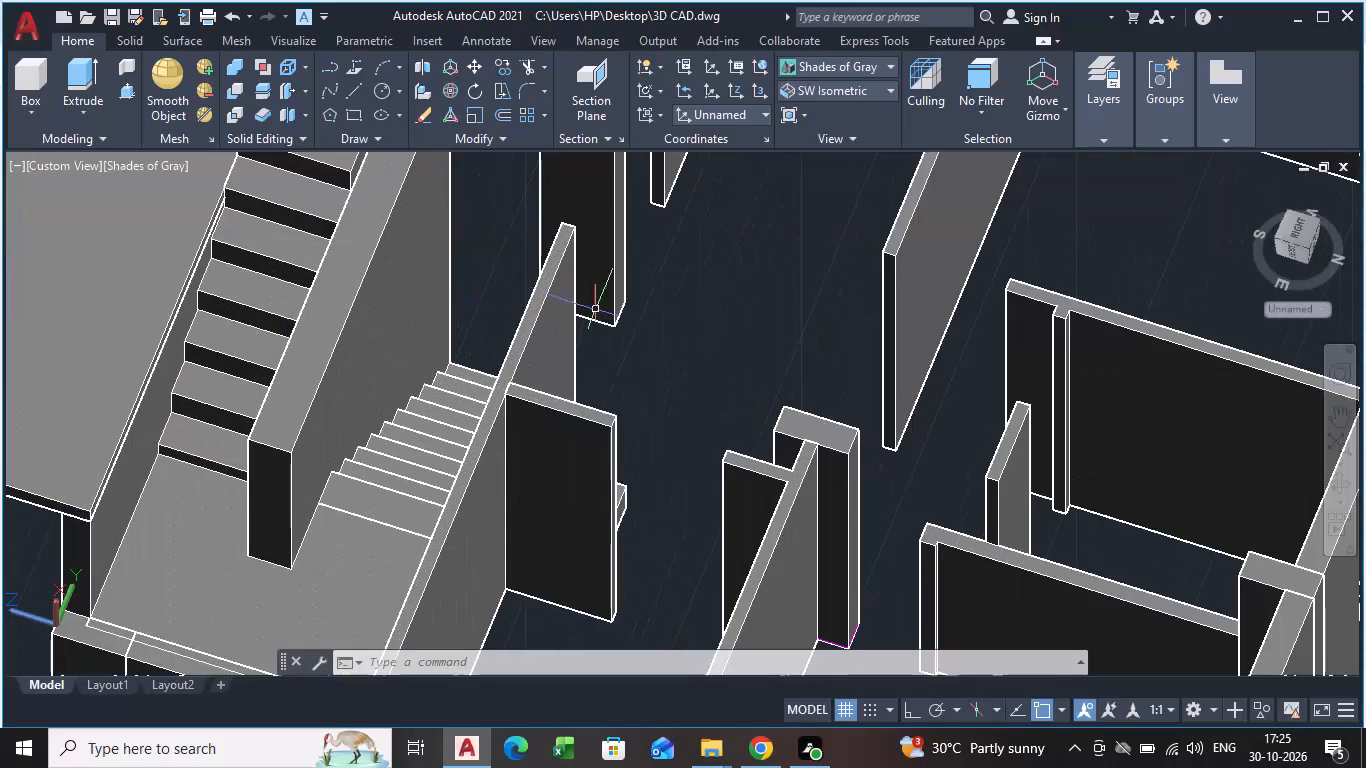
Examine the room walls, staircase and slab of the building from several angles.
{"action": "scroll", "coordinate": [743, 409], "scroll_direction": "down", "scroll_amount": 1}
{"action": "middle_click_drag", "start_coordinate": [697, 384], "coordinate": [776, 373]}
{"action": "scroll", "coordinate": [690, 389], "scroll_direction": "down", "scroll_amount": 1}
{"action": "middle_click_drag", "start_coordinate": [799, 354], "coordinate": [797, 355], "text": "shift"}
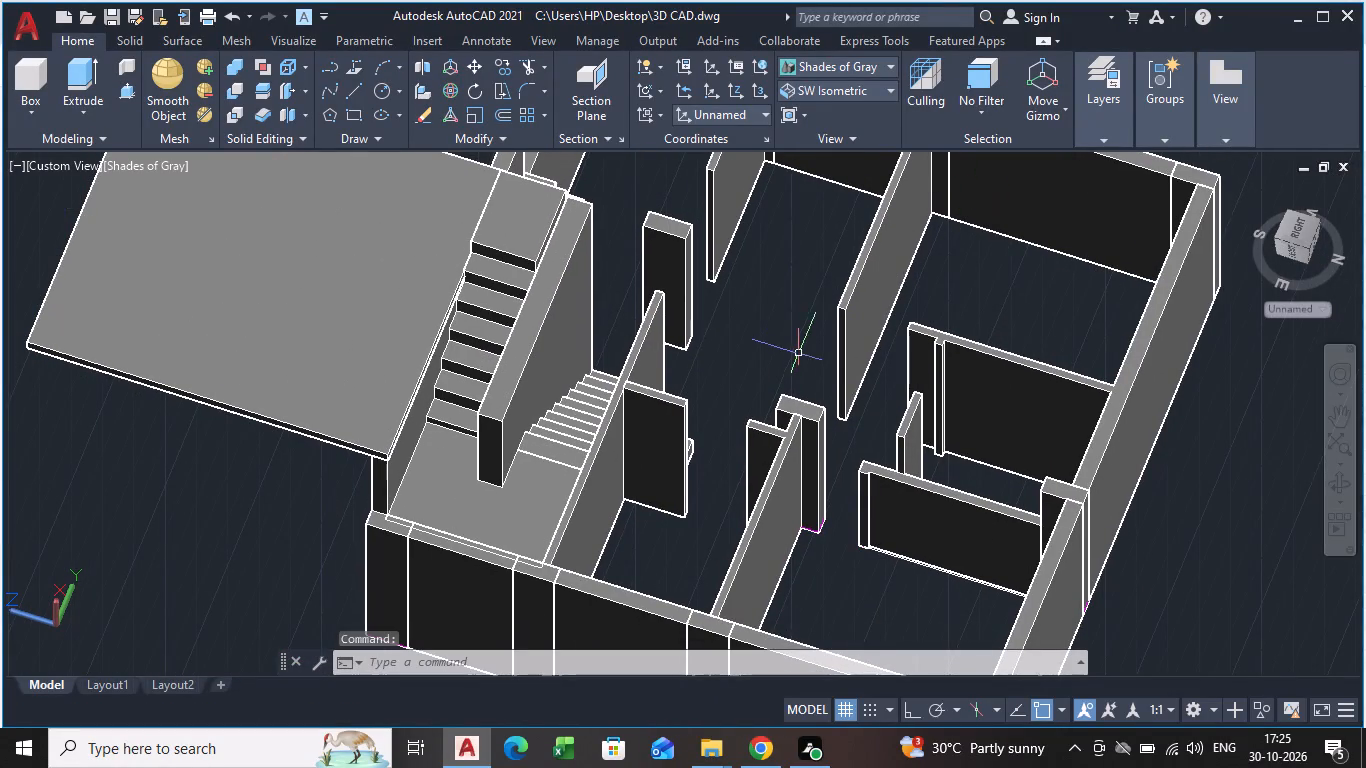
{"action": "middle_click_drag", "start_coordinate": [797, 355], "coordinate": [707, 365], "text": "shift"}
{"action": "scroll", "coordinate": [626, 339], "scroll_direction": "down", "scroll_amount": 1, "text": "shift"}
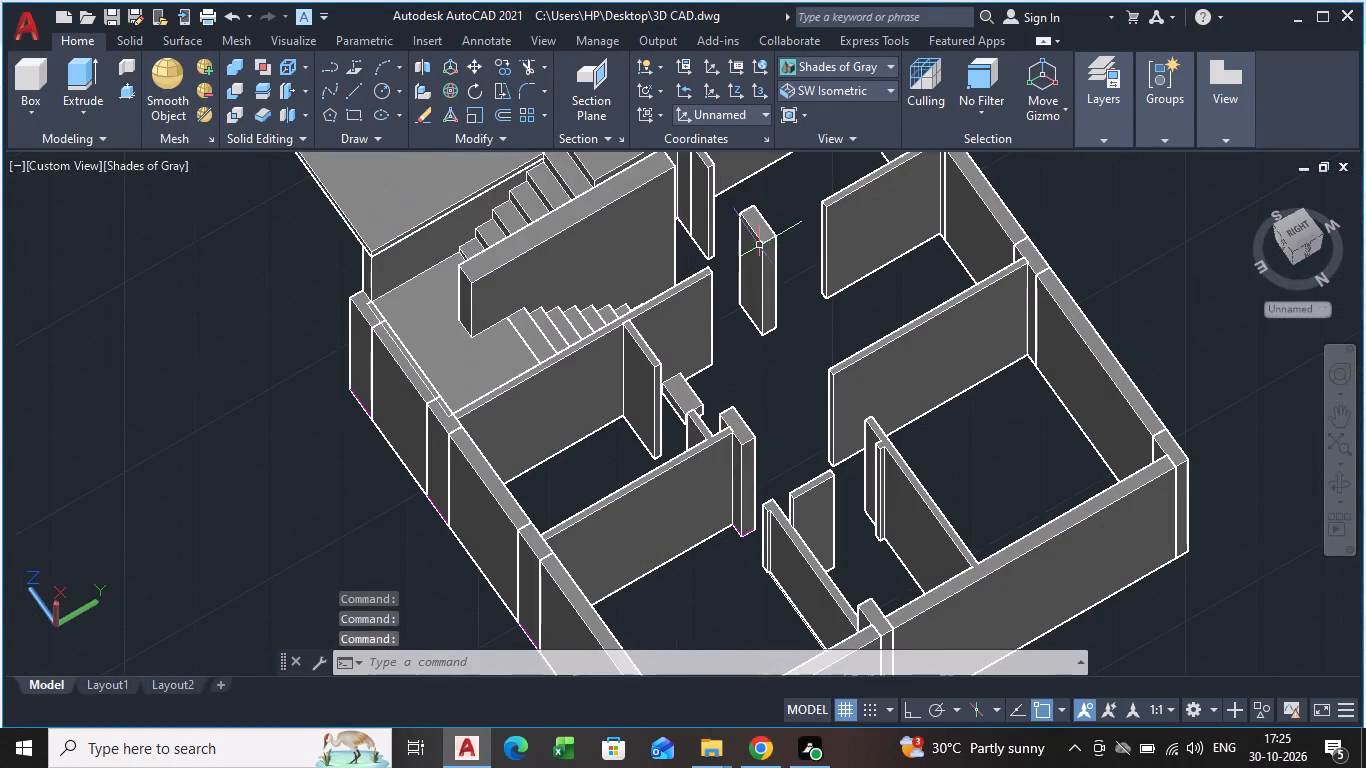
{"action": "scroll", "coordinate": [763, 242], "scroll_direction": "up", "scroll_amount": 3}
{"action": "middle_click_drag", "start_coordinate": [904, 466], "coordinate": [827, 461]}
{"action": "scroll", "coordinate": [903, 468], "scroll_direction": "down", "scroll_amount": 1}
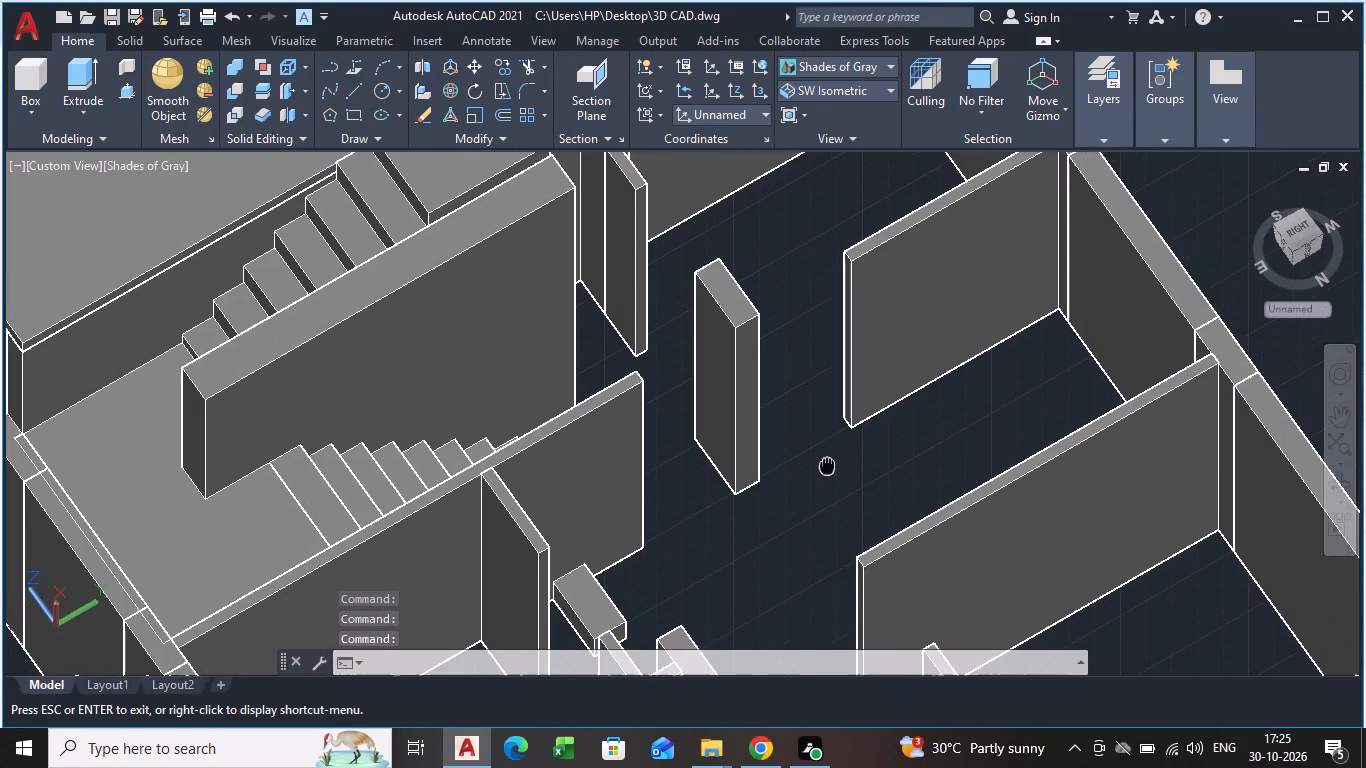
{"action": "middle_click_drag", "start_coordinate": [827, 461], "coordinate": [826, 444]}
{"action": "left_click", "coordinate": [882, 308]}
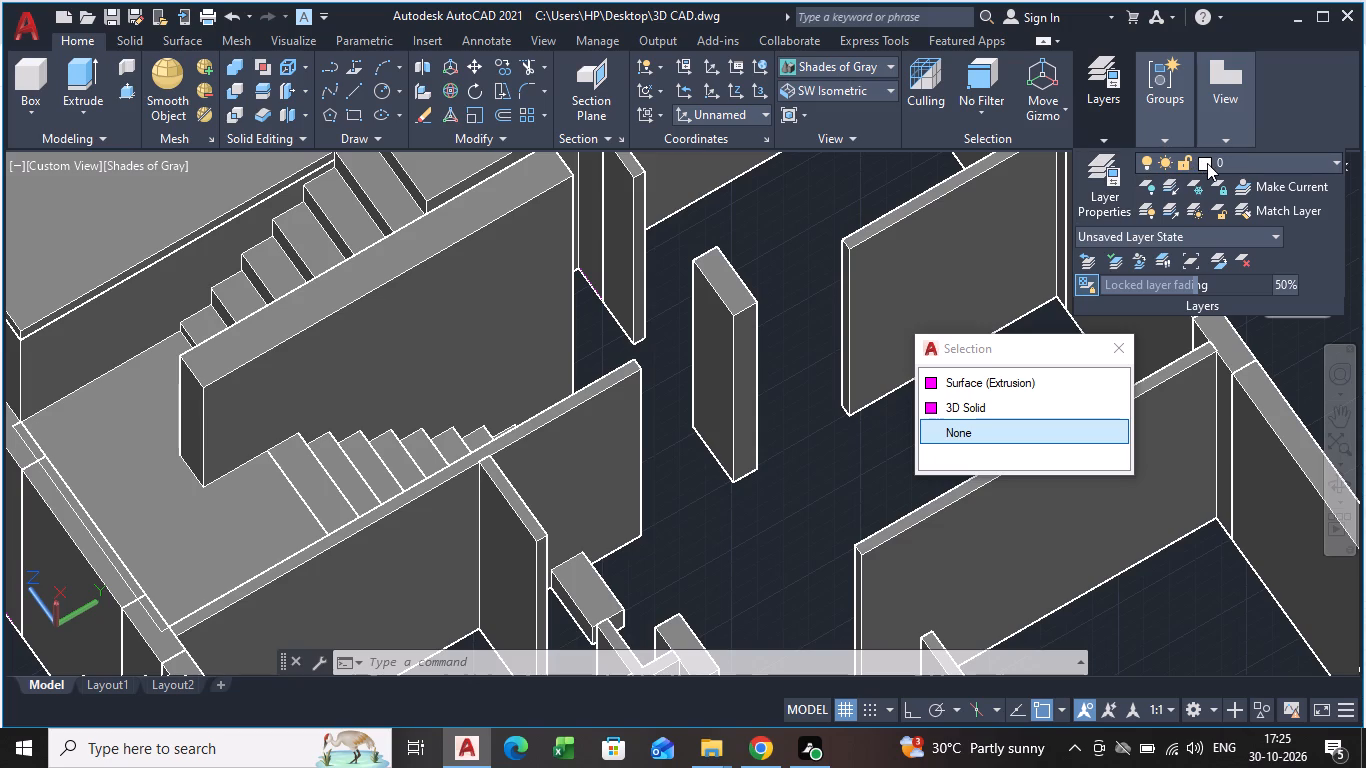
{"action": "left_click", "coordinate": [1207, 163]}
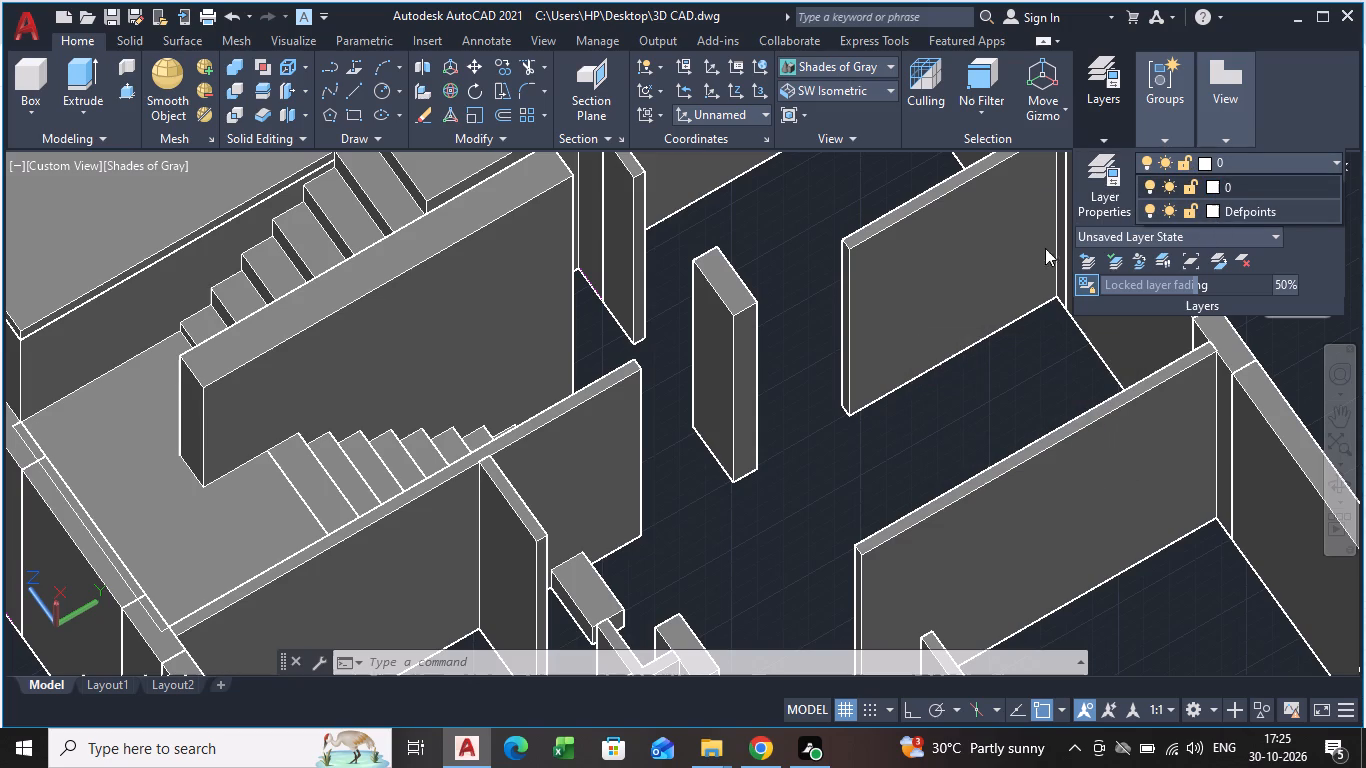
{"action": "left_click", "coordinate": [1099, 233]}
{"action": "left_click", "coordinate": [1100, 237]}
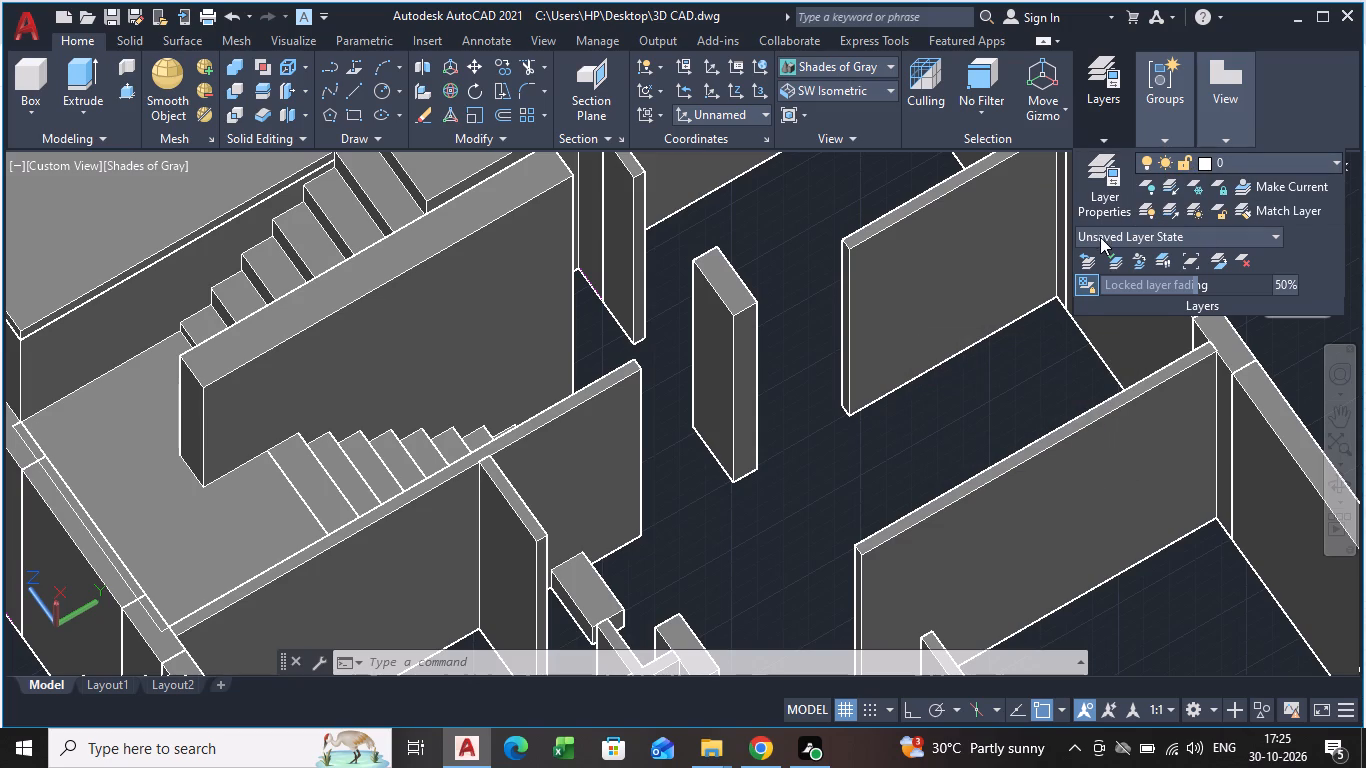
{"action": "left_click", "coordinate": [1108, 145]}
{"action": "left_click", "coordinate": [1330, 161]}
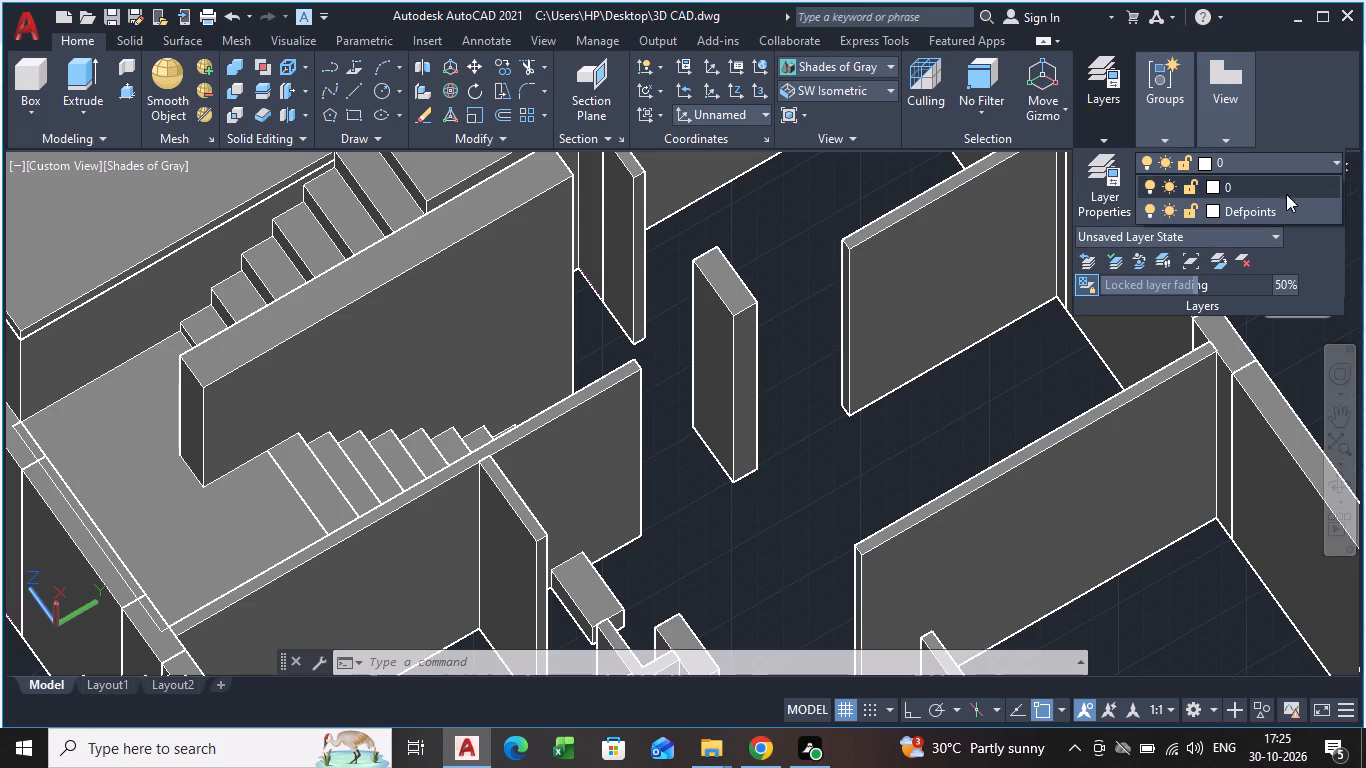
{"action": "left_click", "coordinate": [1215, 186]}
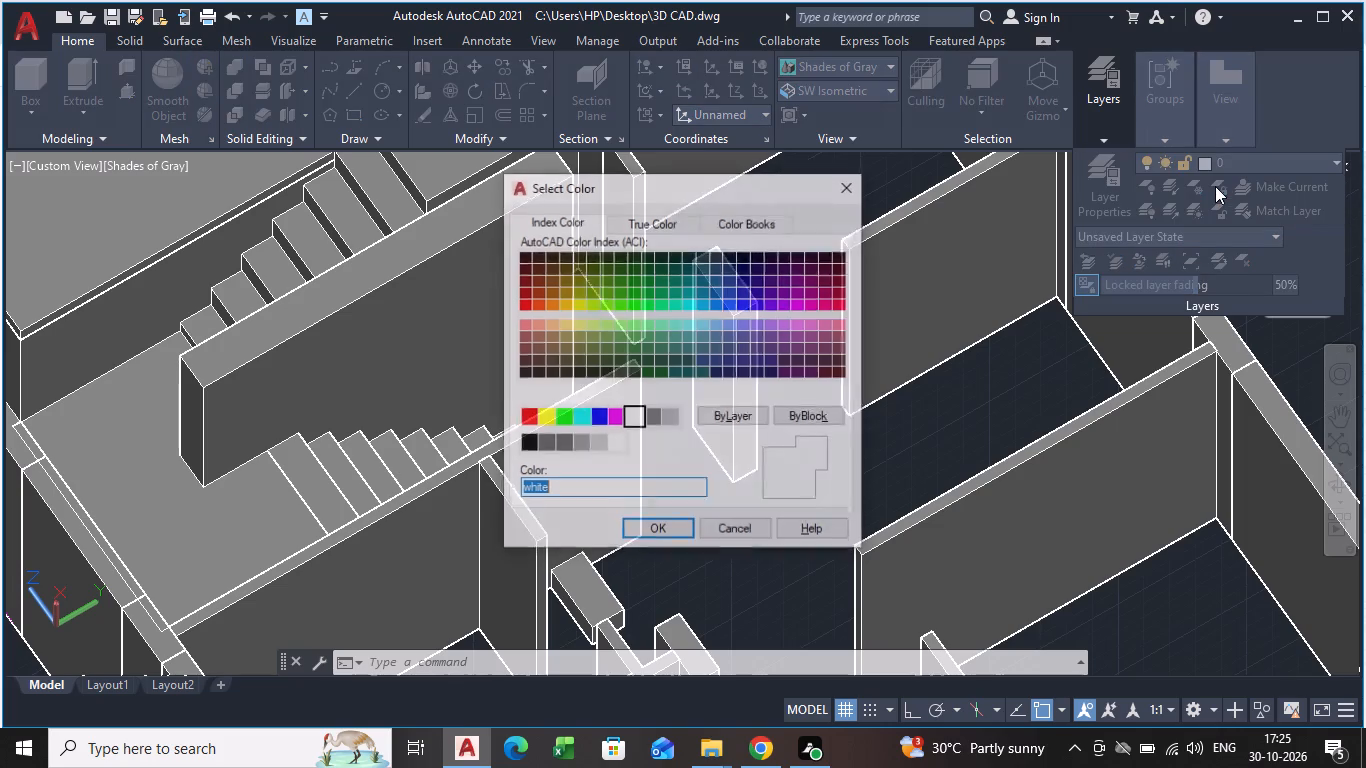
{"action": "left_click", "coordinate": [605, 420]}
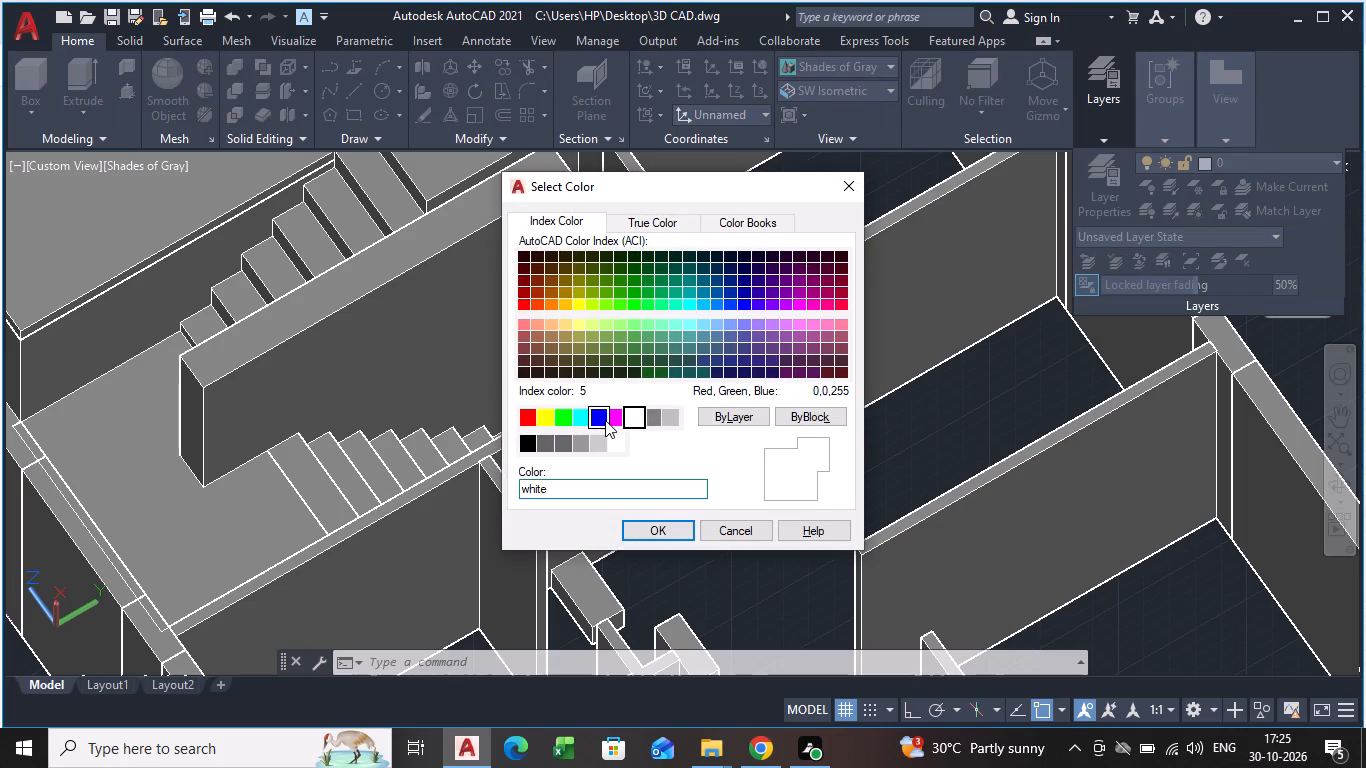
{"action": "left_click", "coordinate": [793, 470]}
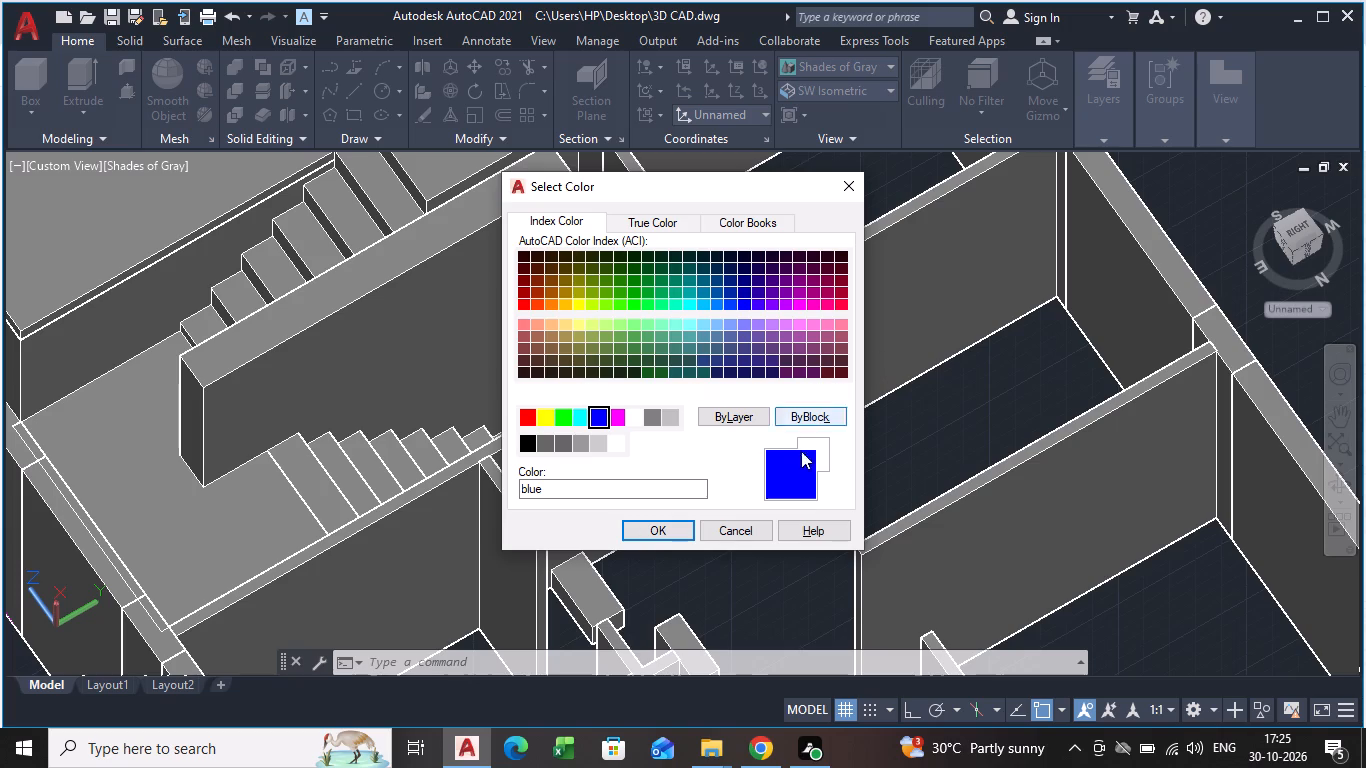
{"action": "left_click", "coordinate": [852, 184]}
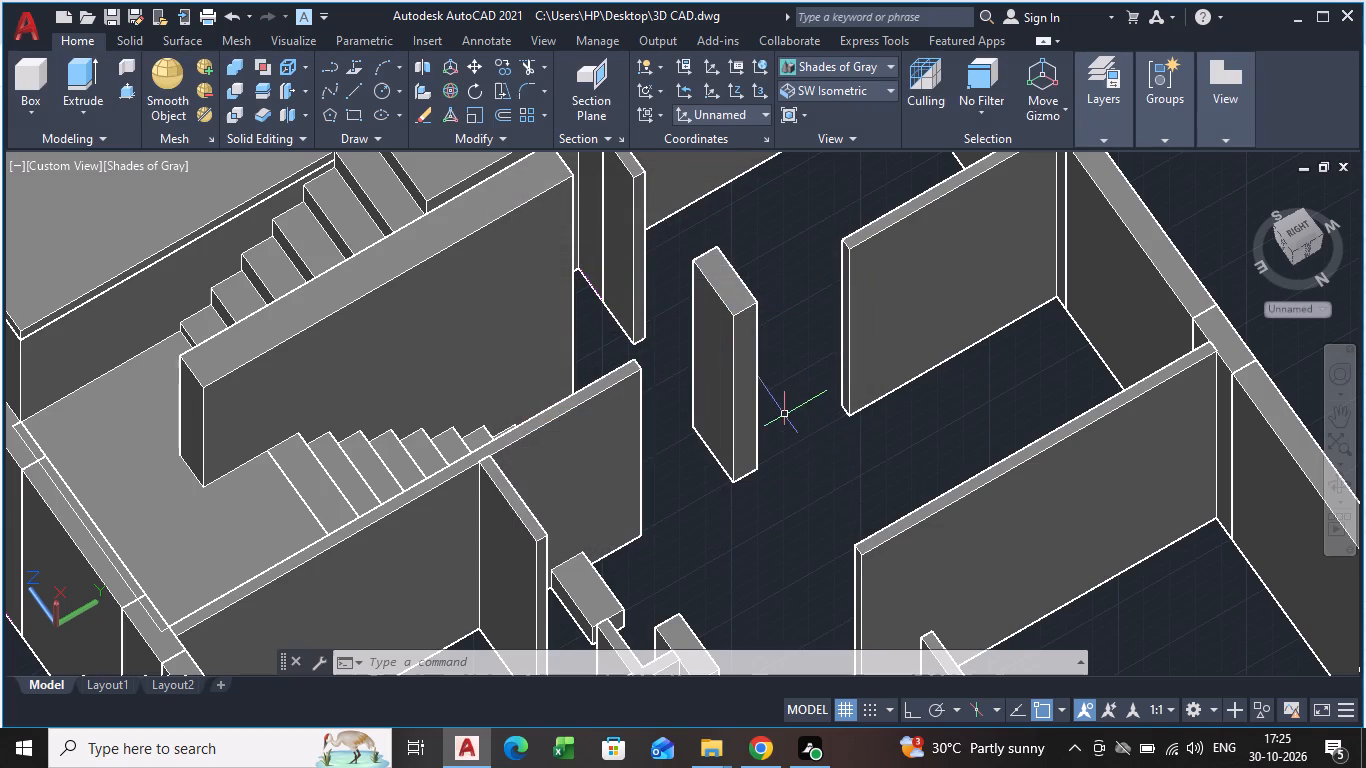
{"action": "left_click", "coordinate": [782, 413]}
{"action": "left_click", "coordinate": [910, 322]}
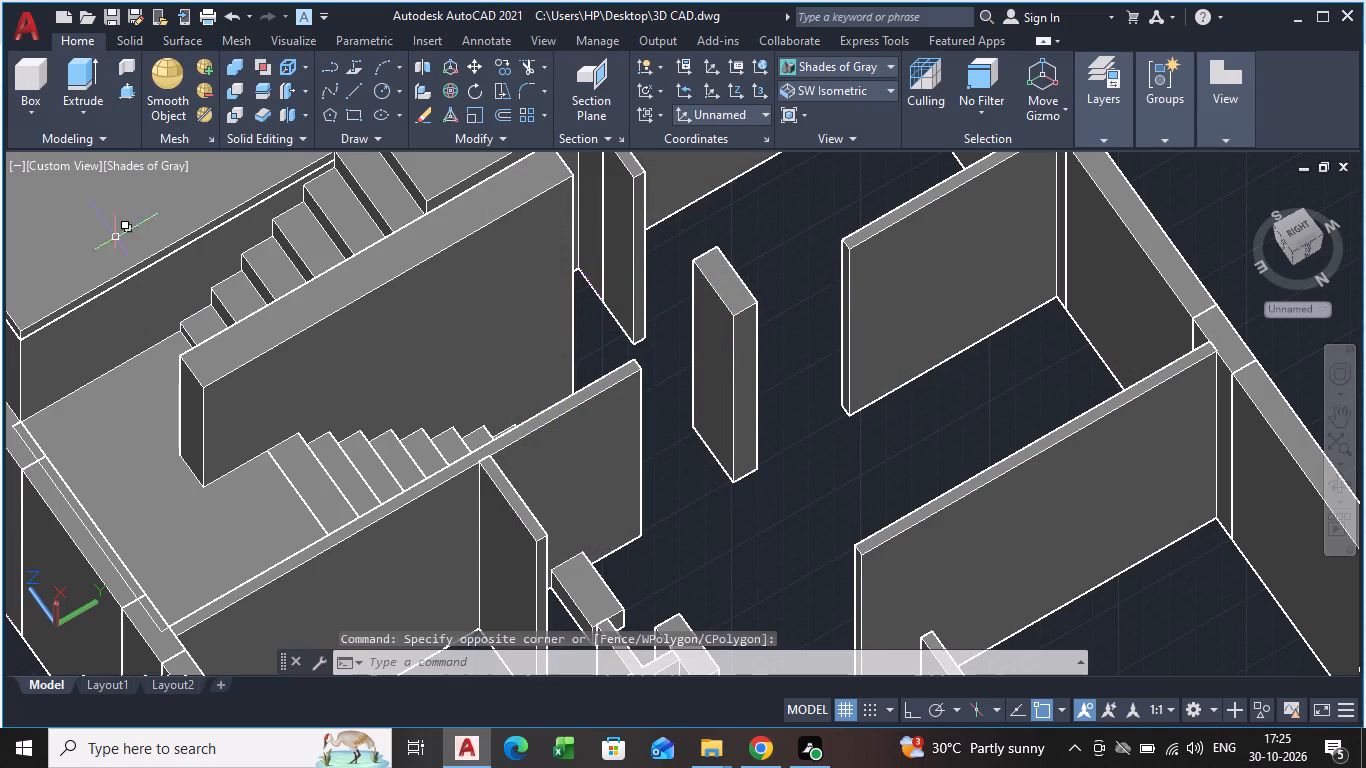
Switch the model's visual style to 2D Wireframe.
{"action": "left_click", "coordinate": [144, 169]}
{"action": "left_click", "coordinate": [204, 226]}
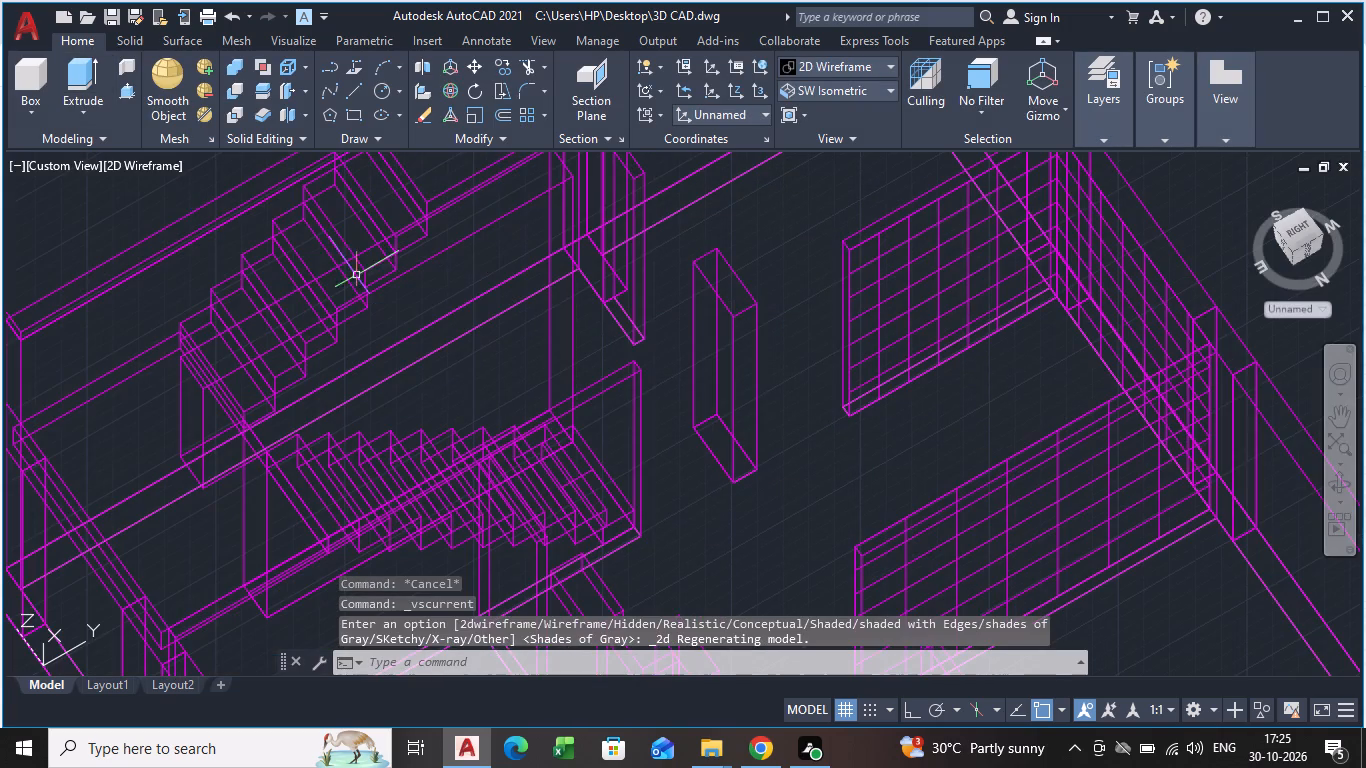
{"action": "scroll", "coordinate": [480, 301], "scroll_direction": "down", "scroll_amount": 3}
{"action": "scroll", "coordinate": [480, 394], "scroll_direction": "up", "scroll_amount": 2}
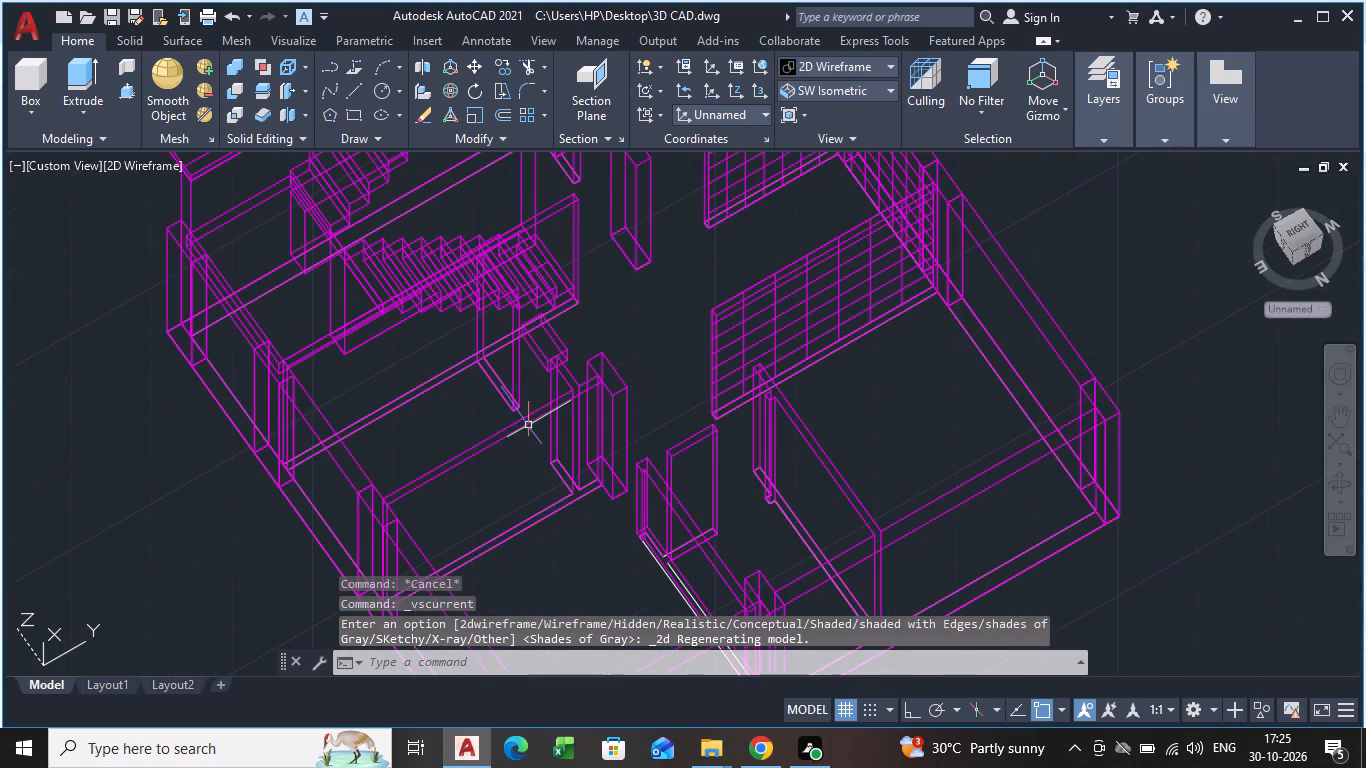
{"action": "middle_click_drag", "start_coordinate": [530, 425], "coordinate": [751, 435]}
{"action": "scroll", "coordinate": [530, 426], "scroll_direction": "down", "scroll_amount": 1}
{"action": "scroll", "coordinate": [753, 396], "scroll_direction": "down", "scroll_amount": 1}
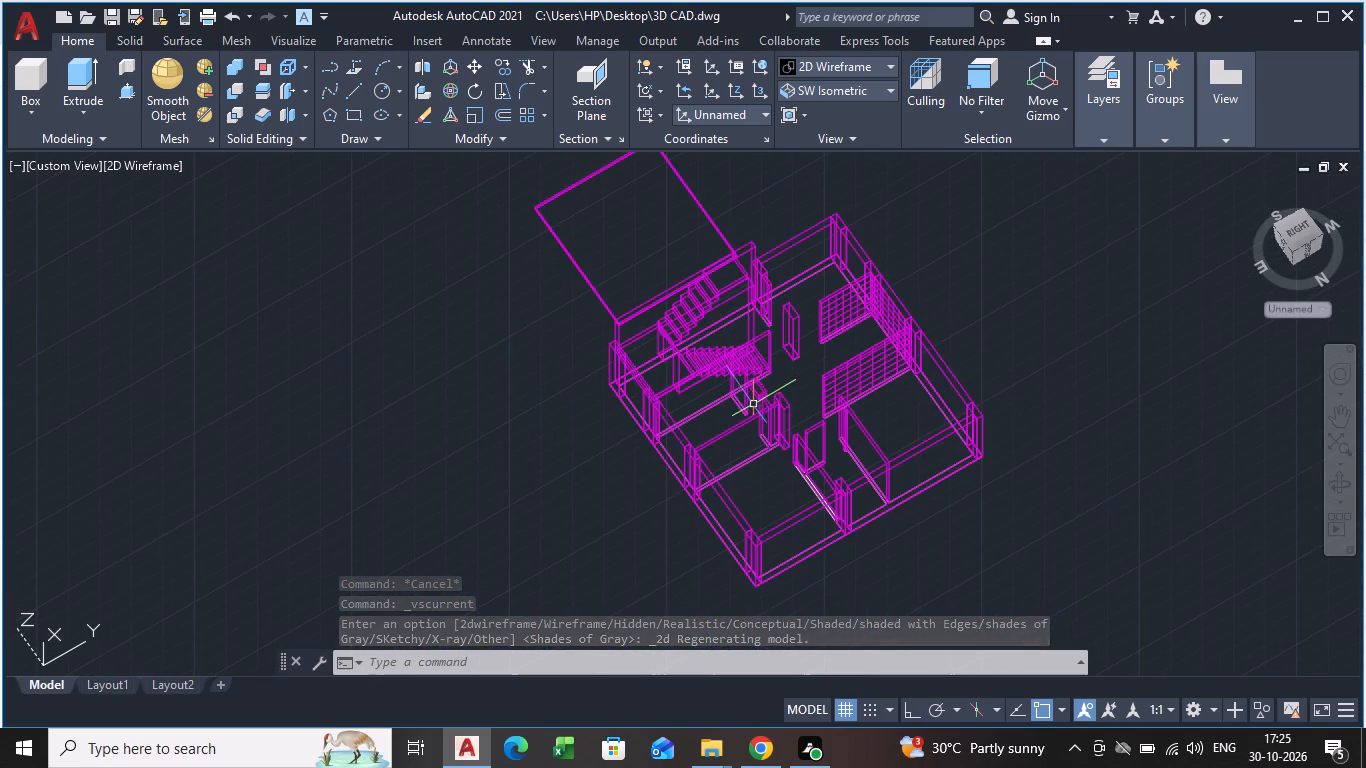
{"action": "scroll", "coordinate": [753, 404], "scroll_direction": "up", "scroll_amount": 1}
Switch the model's visual style to Conceptual.
{"action": "left_click", "coordinate": [159, 163]}
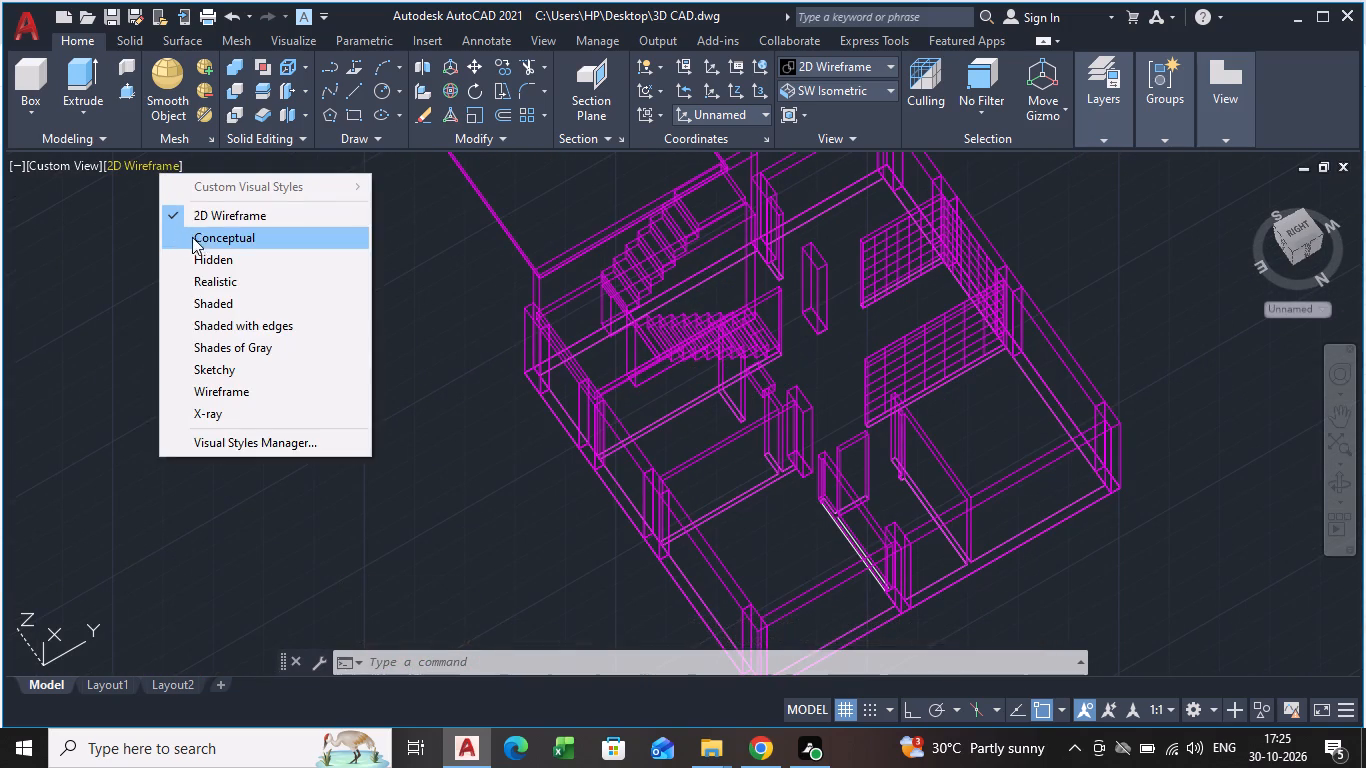
{"action": "left_click", "coordinate": [195, 242]}
Examine the whole building from several sides, including the slab beside the staircase and the room walls.
{"action": "scroll", "coordinate": [837, 296], "scroll_direction": "down", "scroll_amount": 2}
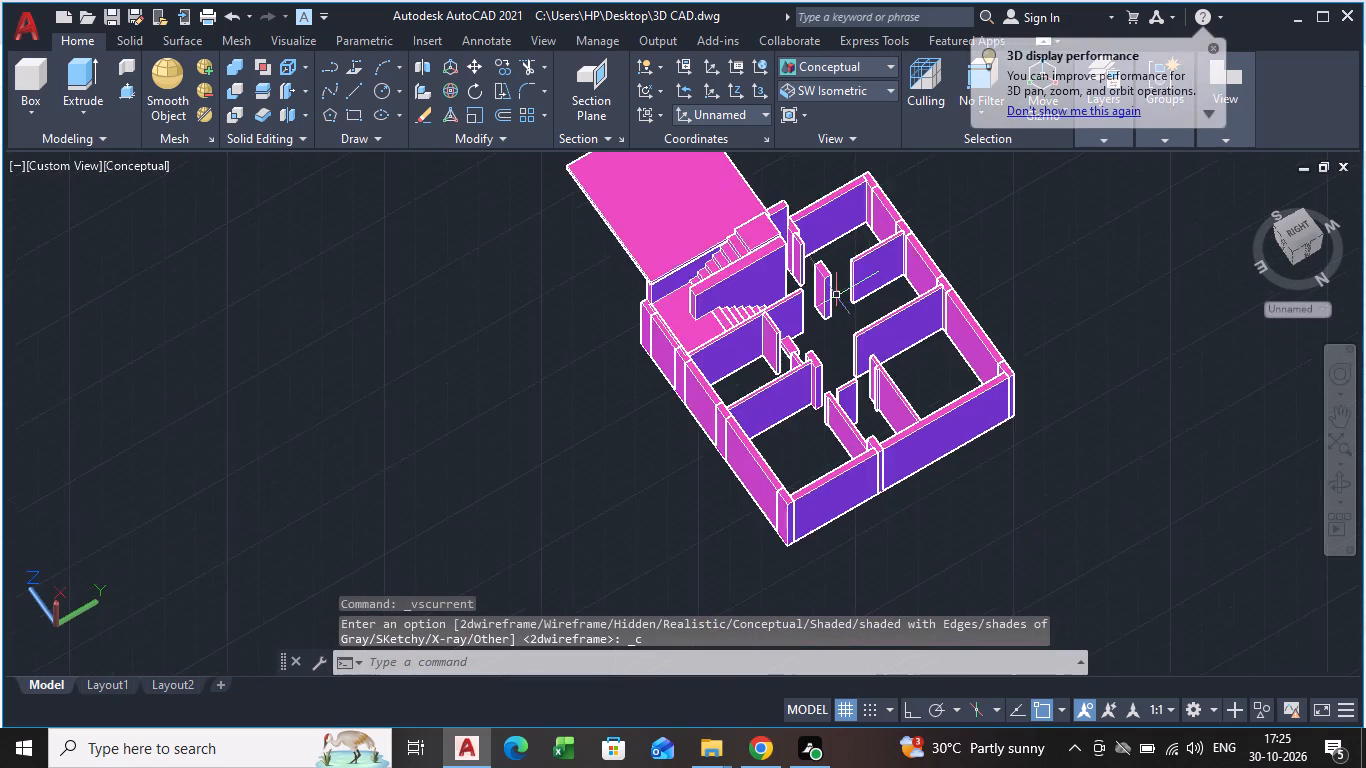
{"action": "scroll", "coordinate": [811, 329], "scroll_direction": "up", "scroll_amount": 2}
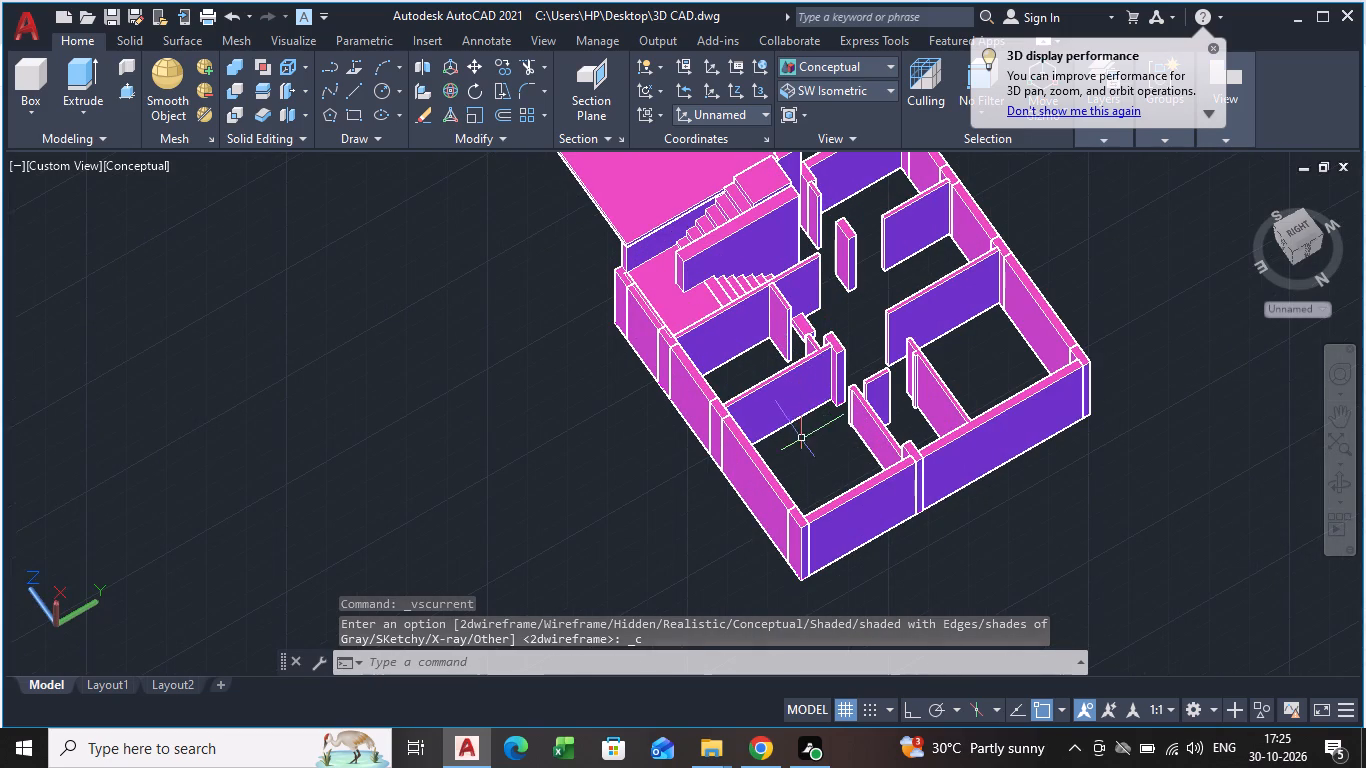
{"action": "middle_click_drag", "start_coordinate": [802, 442], "coordinate": [870, 422]}
{"action": "middle_click_drag", "start_coordinate": [870, 420], "coordinate": [996, 381], "text": "shift"}
{"action": "scroll", "coordinate": [870, 420], "scroll_direction": "down", "scroll_amount": 1, "text": "shift"}
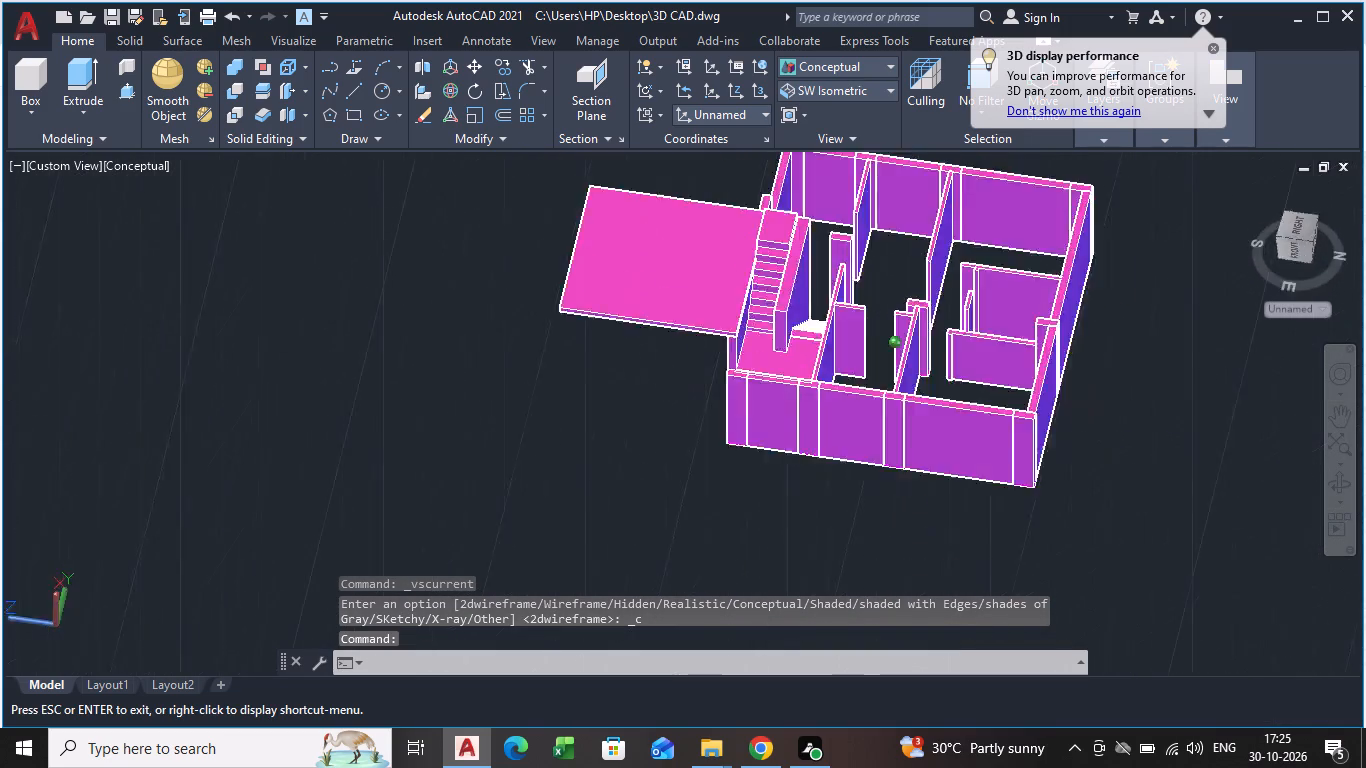
{"action": "middle_click_drag", "start_coordinate": [996, 381], "coordinate": [960, 402], "text": "shift"}
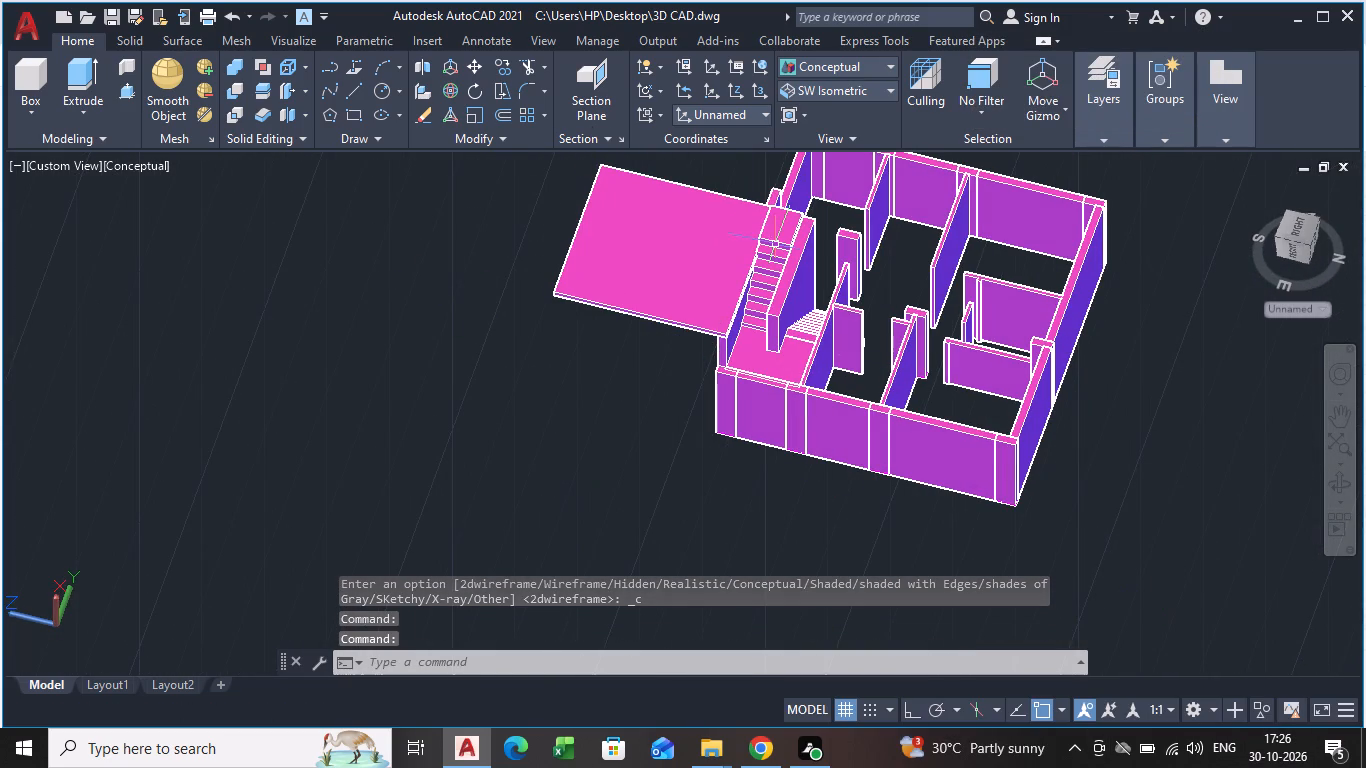
{"action": "middle_click_drag", "start_coordinate": [821, 302], "coordinate": [790, 371]}
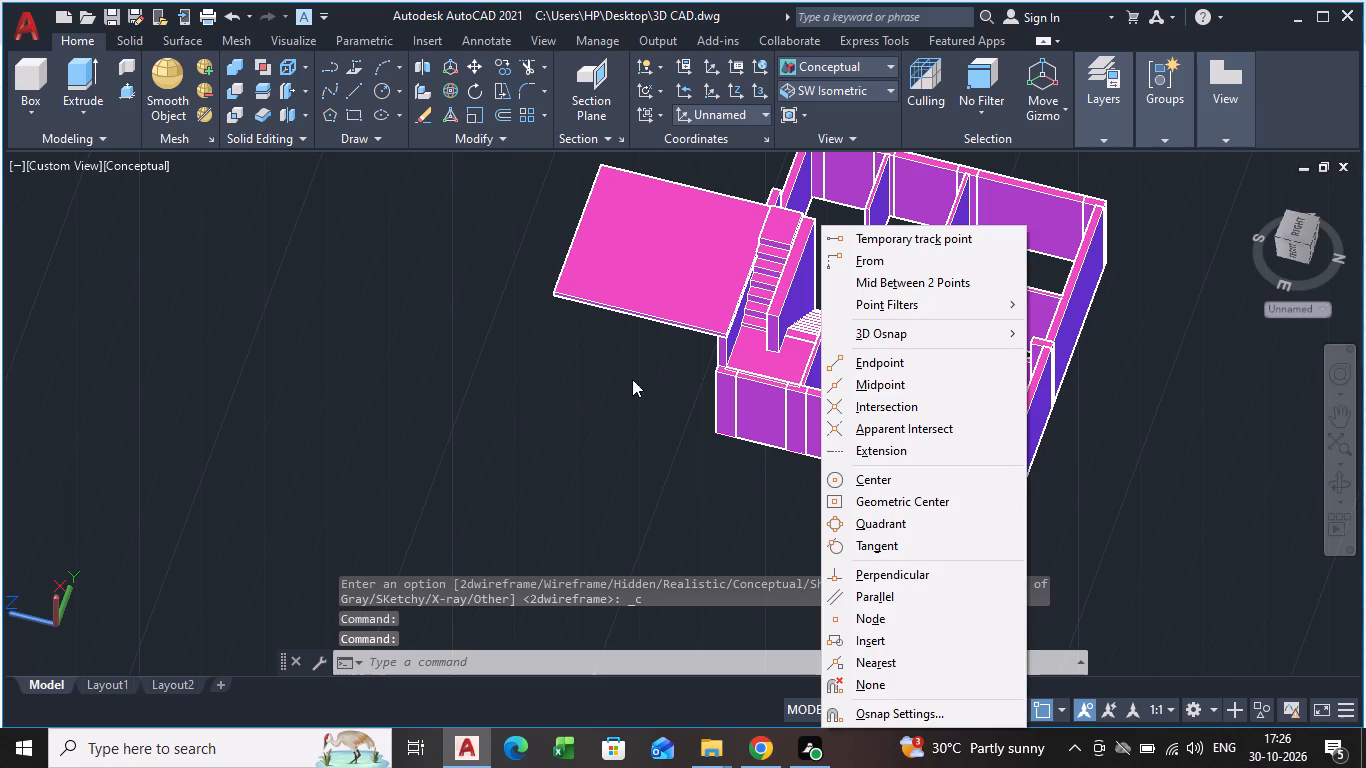
{"action": "key", "text": "Escape"}
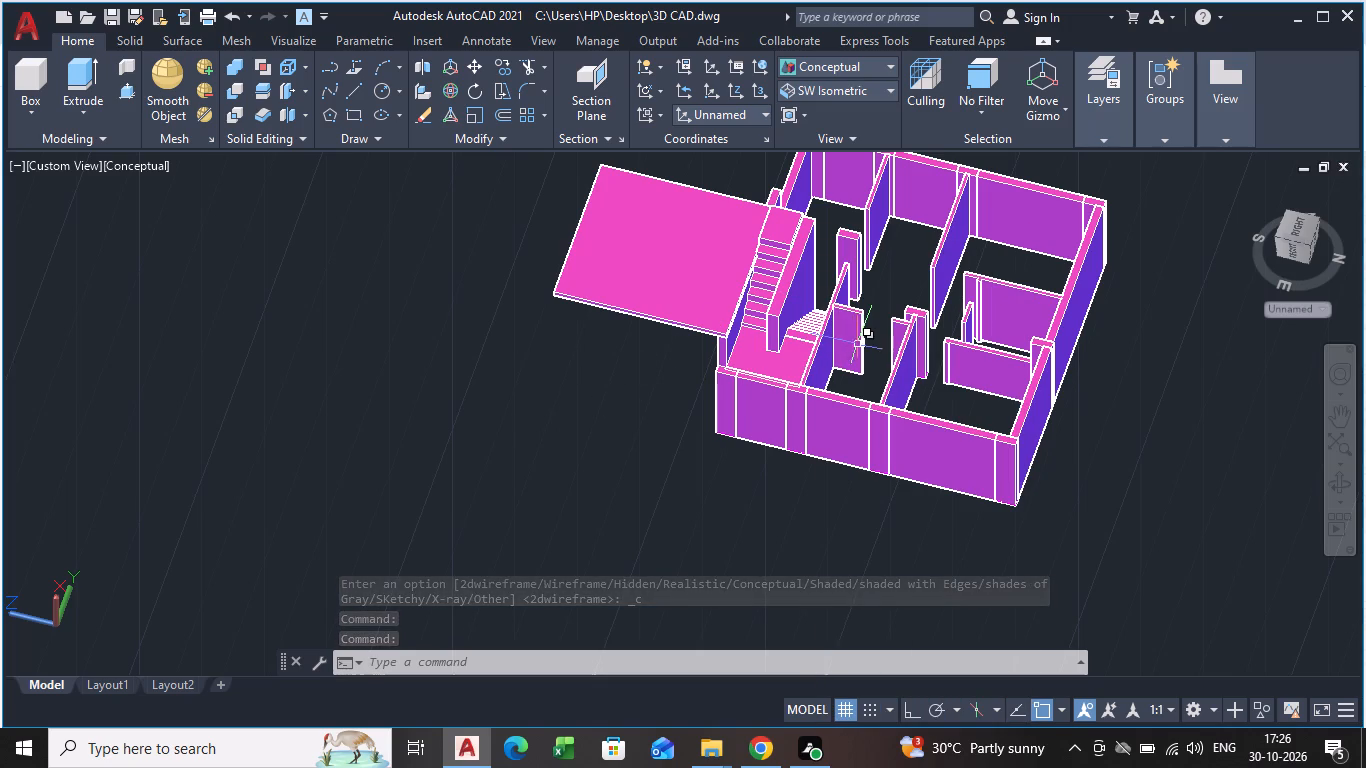
{"action": "scroll", "coordinate": [865, 311], "scroll_direction": "down", "scroll_amount": 1, "text": "shift"}
{"action": "middle_click_drag", "start_coordinate": [864, 311], "coordinate": [1015, 407], "text": "shift"}
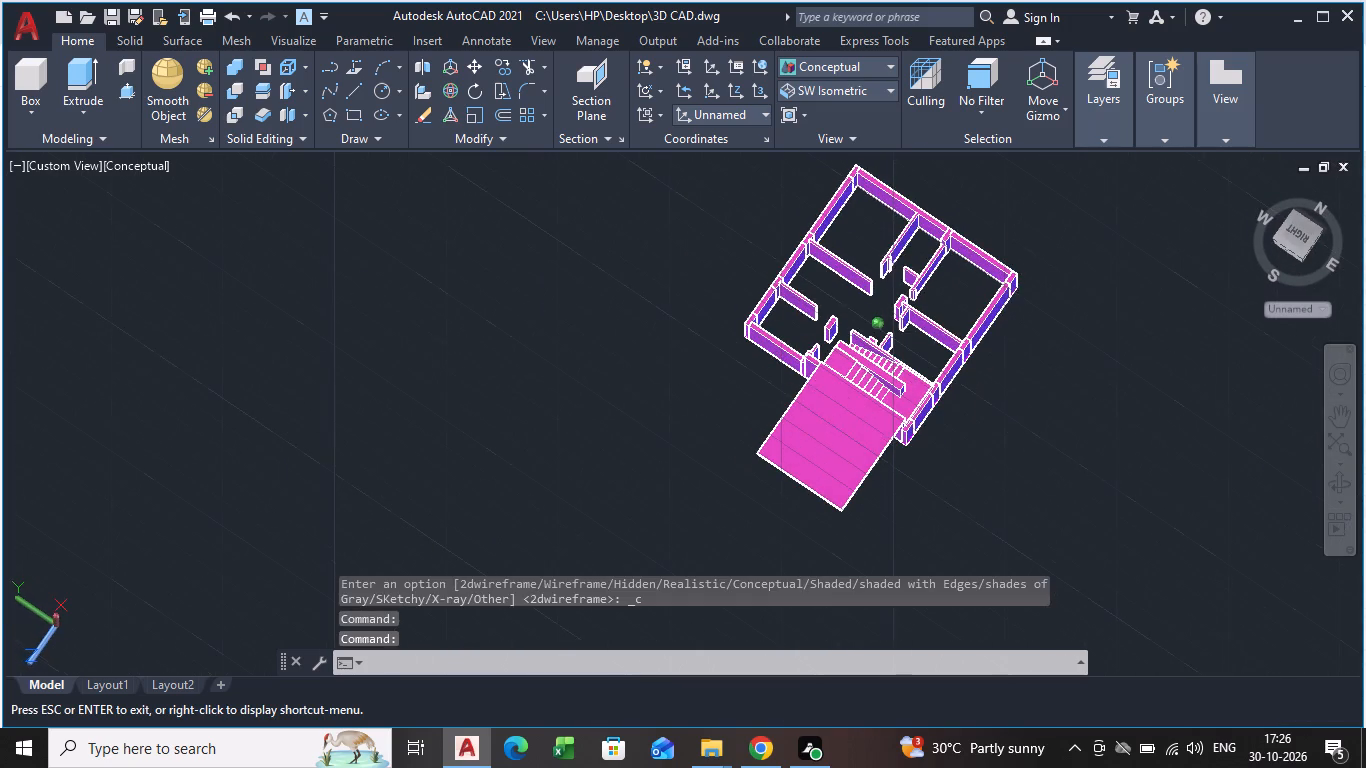
{"action": "scroll", "coordinate": [840, 439], "scroll_direction": "up", "scroll_amount": 2}
{"action": "middle_click_drag", "start_coordinate": [793, 488], "coordinate": [793, 460]}
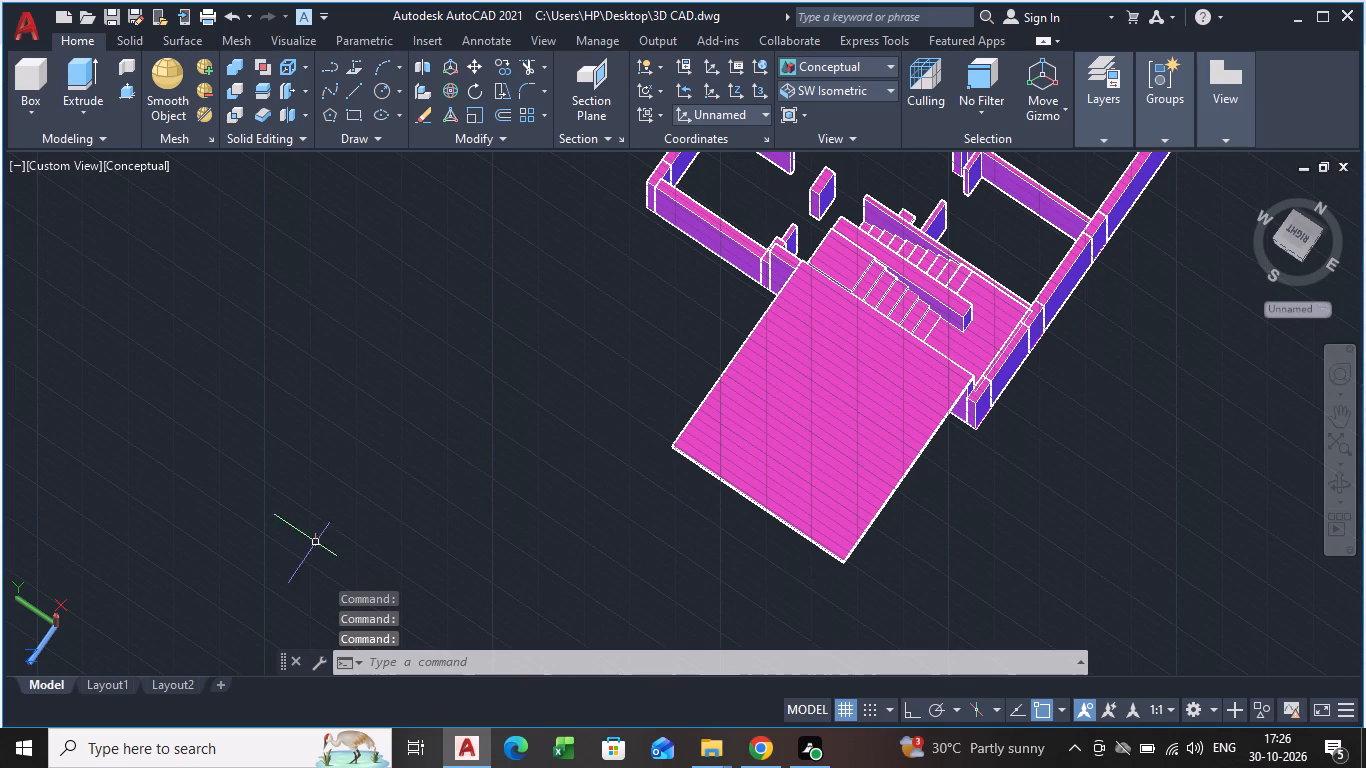
{"action": "middle_click_drag", "start_coordinate": [364, 545], "coordinate": [645, 553], "text": "shift"}
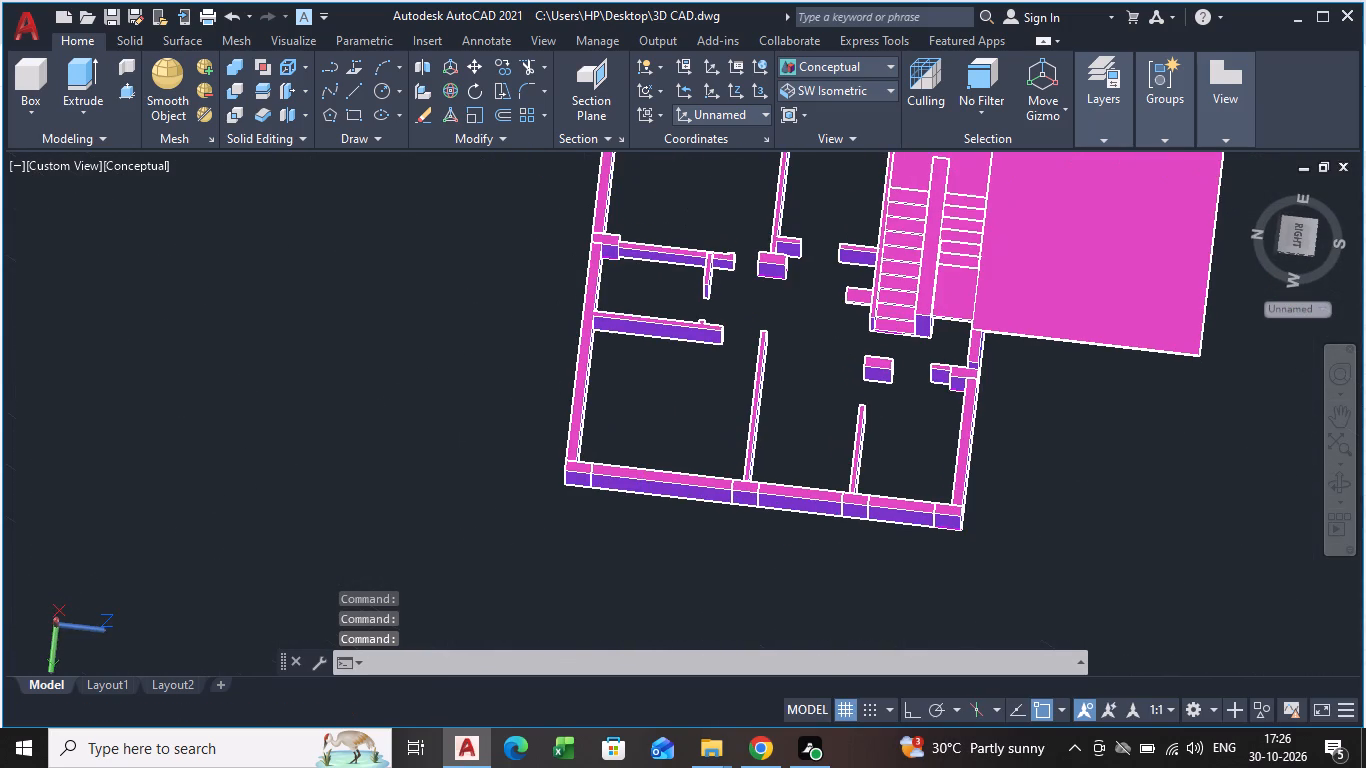
{"action": "scroll", "coordinate": [1093, 342], "scroll_direction": "up", "scroll_amount": 2}
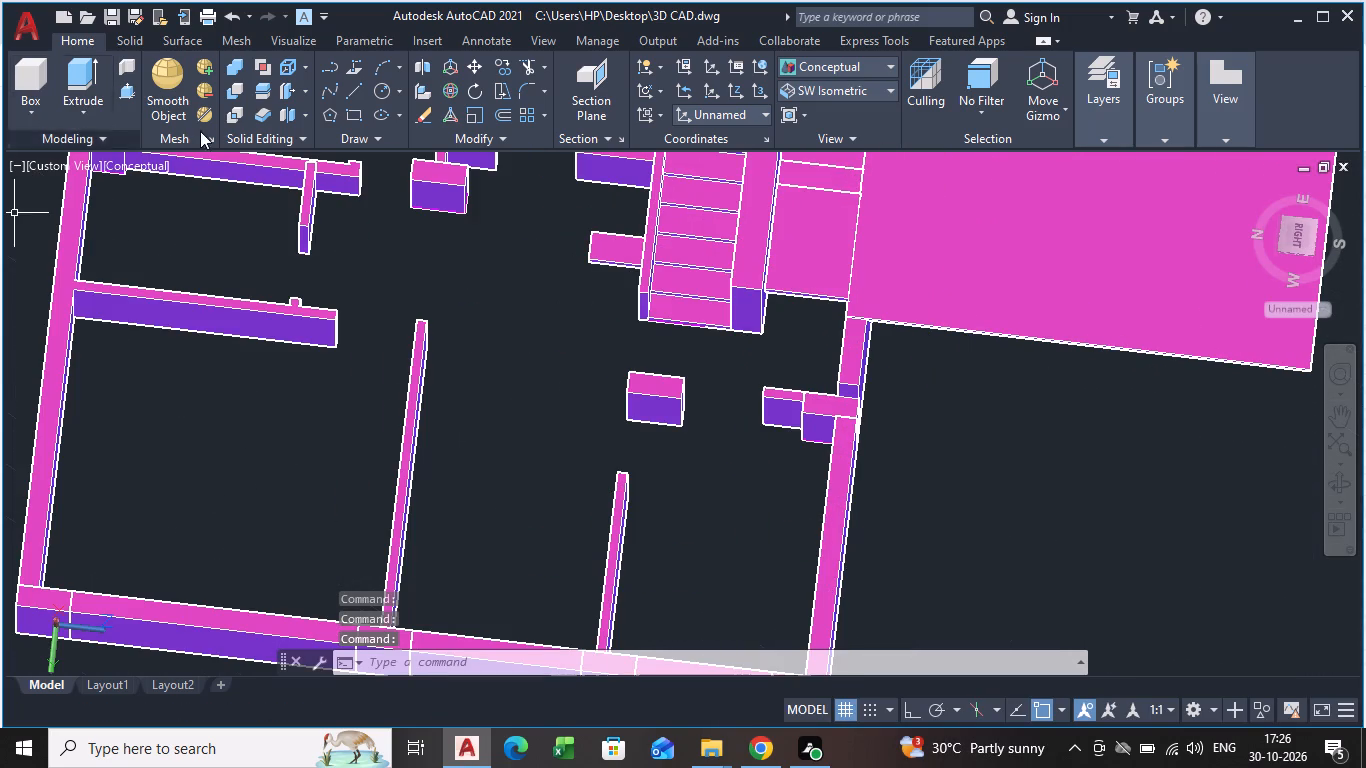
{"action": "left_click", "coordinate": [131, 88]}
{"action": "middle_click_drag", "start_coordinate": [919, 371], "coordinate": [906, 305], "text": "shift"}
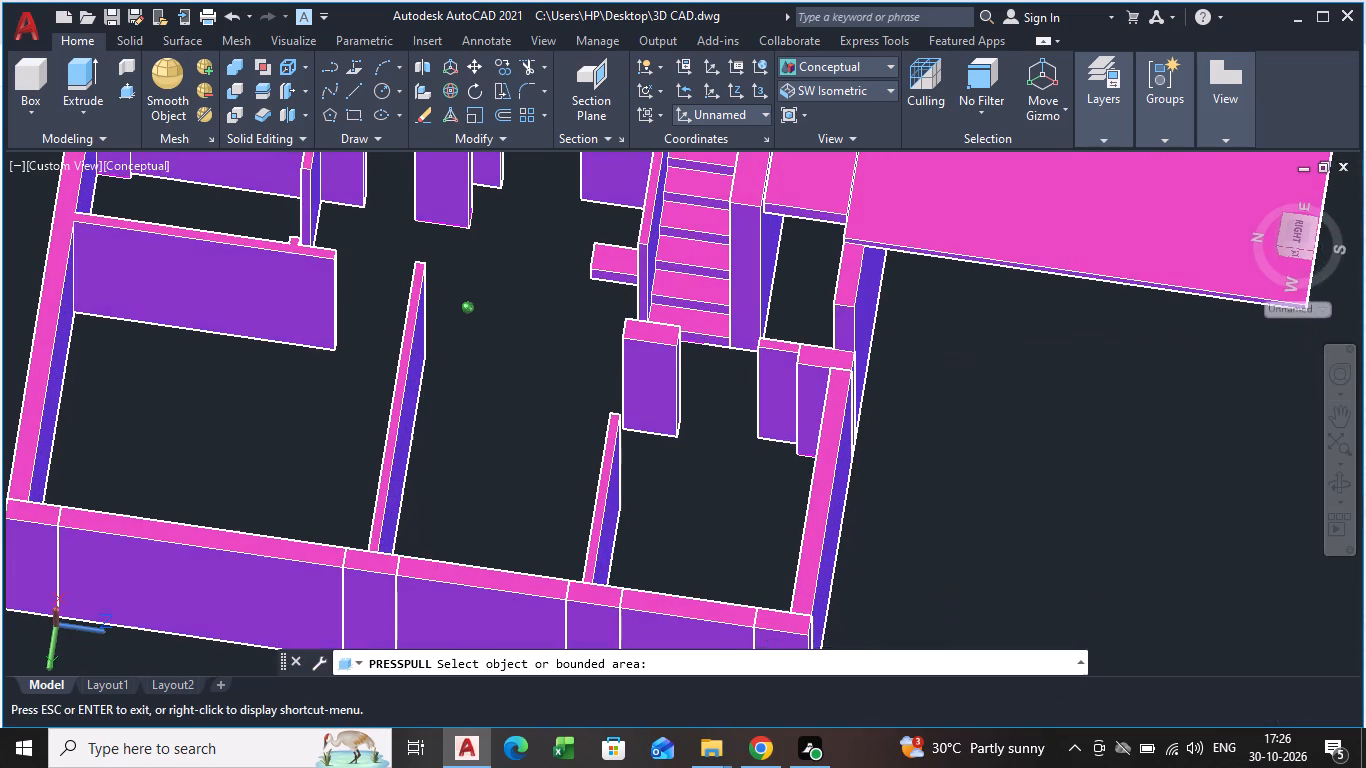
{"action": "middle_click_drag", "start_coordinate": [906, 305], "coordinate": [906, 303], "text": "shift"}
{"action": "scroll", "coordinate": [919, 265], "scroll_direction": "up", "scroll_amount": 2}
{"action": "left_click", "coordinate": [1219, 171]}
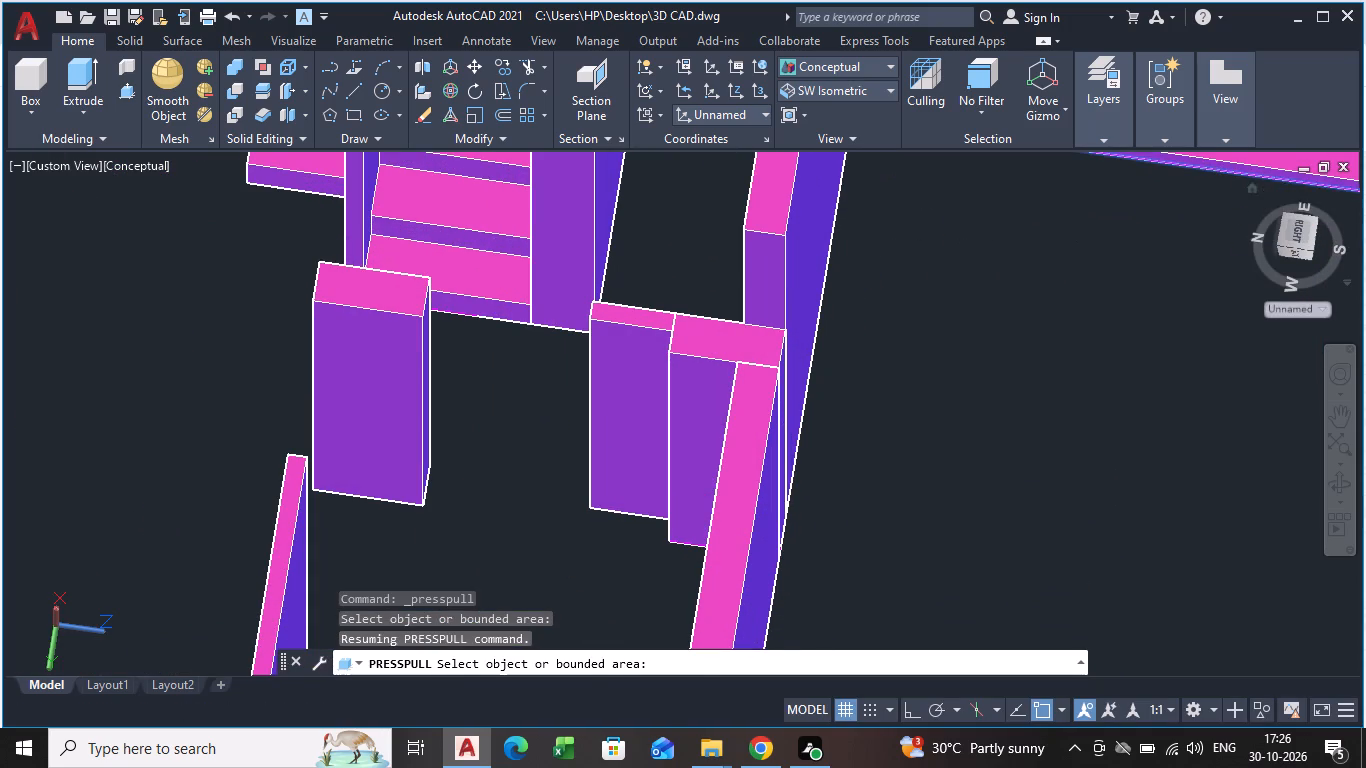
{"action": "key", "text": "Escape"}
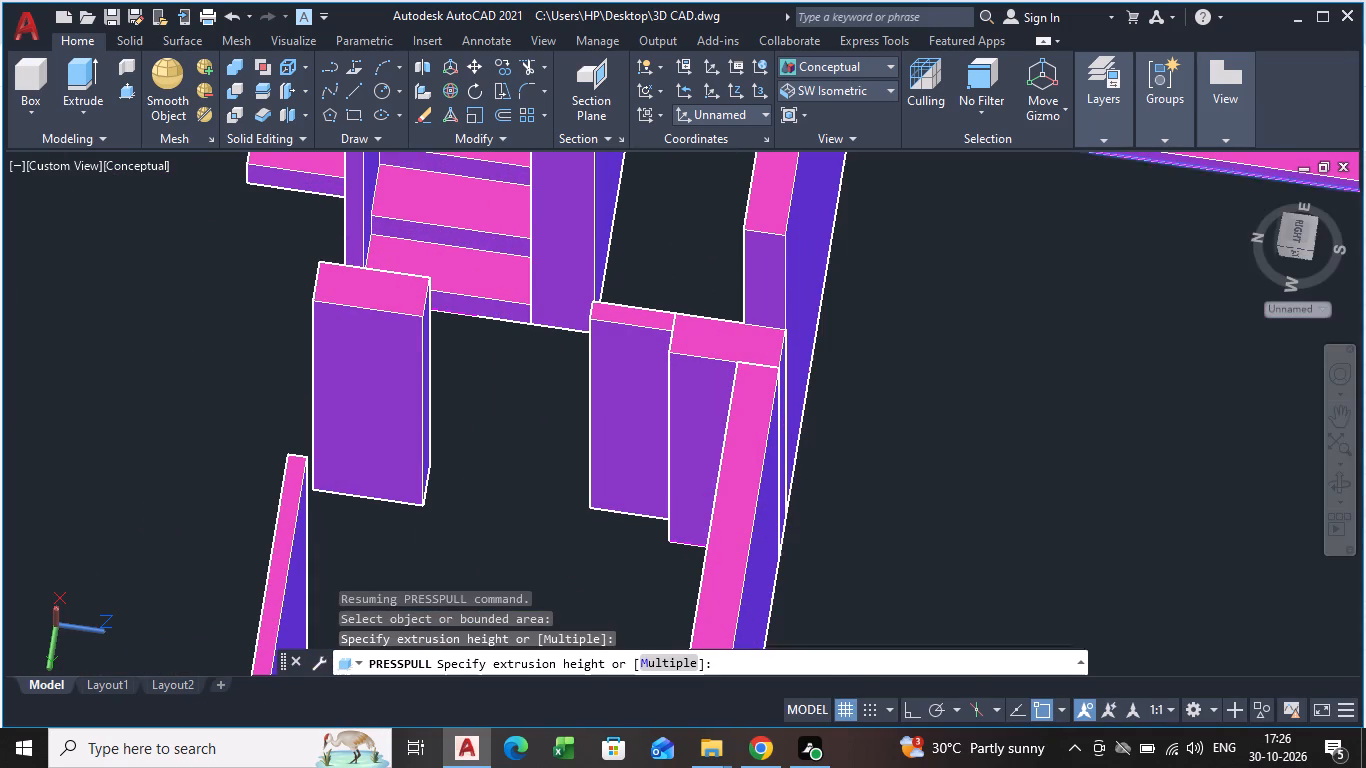
Presspull the slab's side face beside the staircase outward to extend the slab to the building's outer wall.
{"action": "scroll", "coordinate": [1045, 365], "scroll_direction": "down", "scroll_amount": 2}
{"action": "middle_click_drag", "start_coordinate": [1037, 345], "coordinate": [979, 328], "text": "shift"}
{"action": "scroll", "coordinate": [970, 351], "scroll_direction": "up", "scroll_amount": 2}
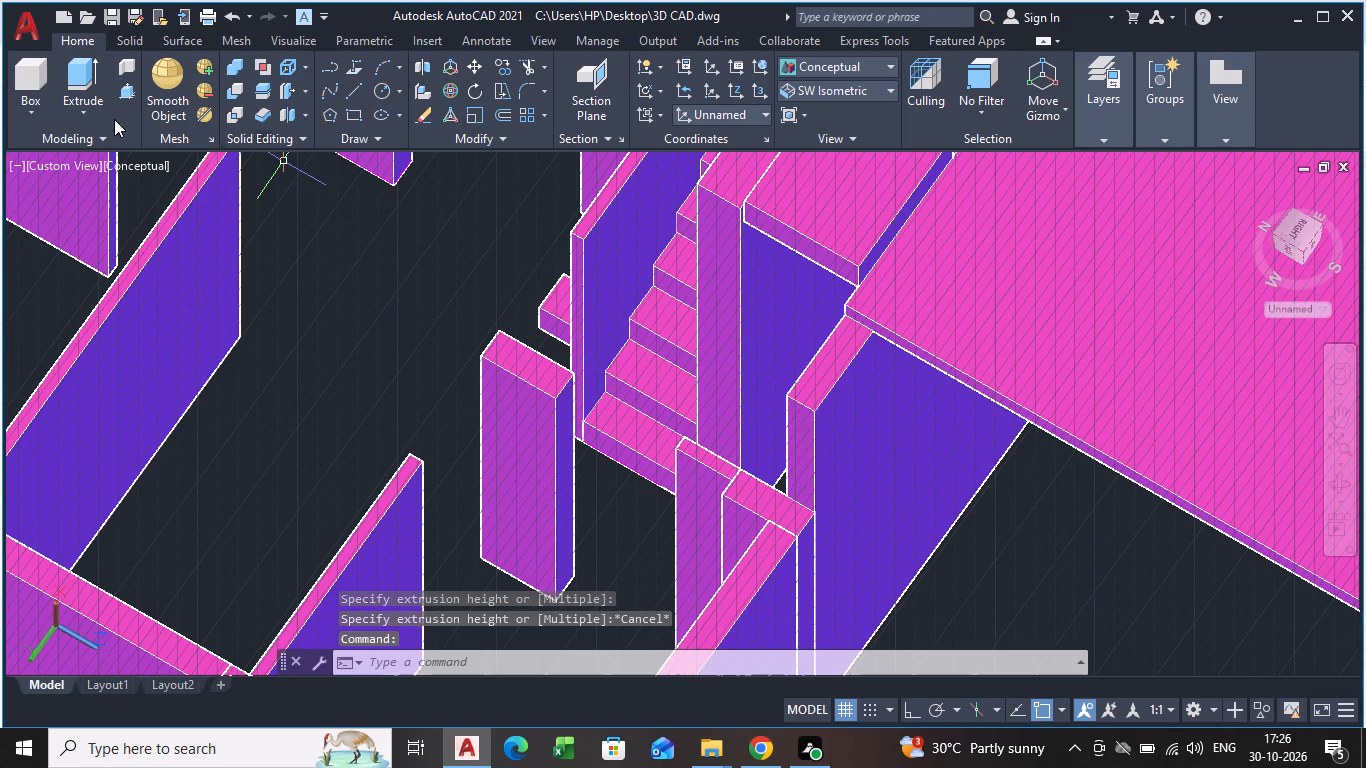
{"action": "left_click", "coordinate": [123, 90]}
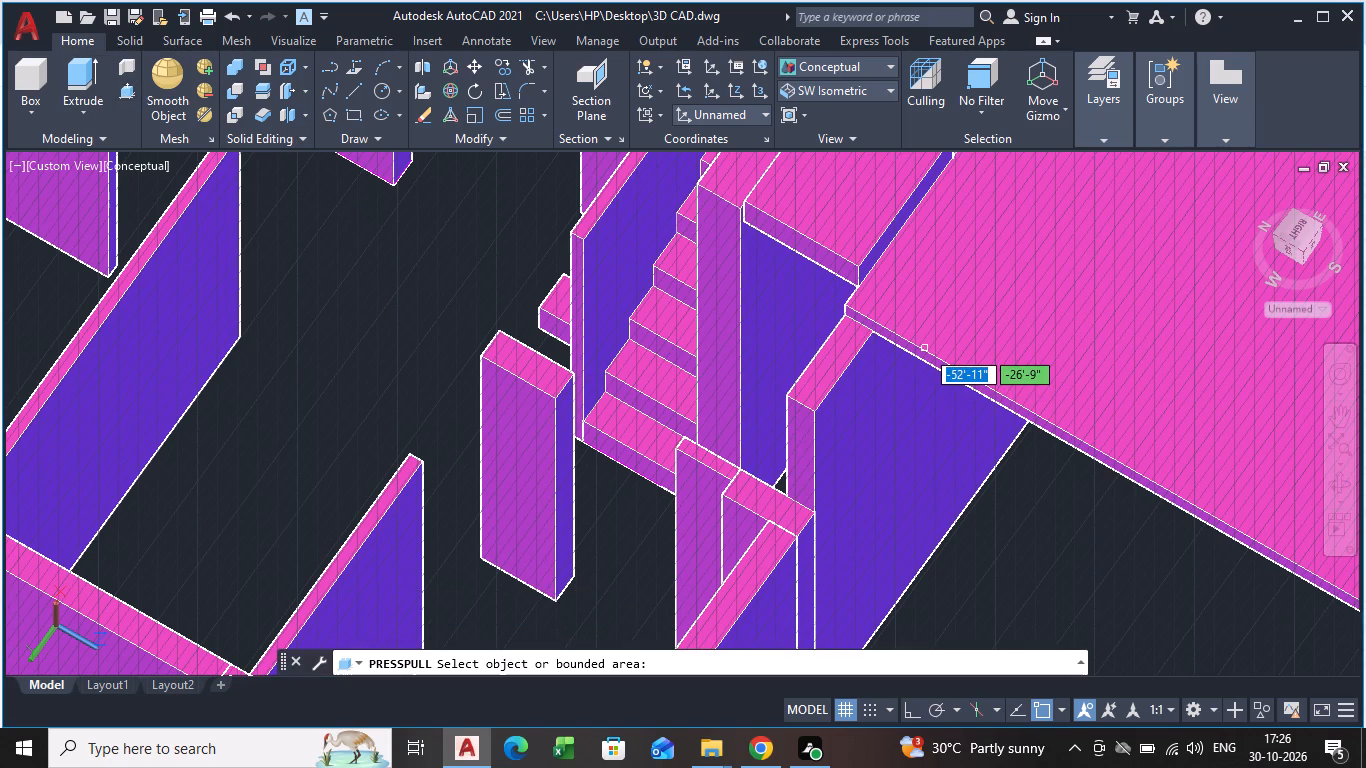
{"action": "scroll", "coordinate": [923, 350], "scroll_direction": "up", "scroll_amount": 4}
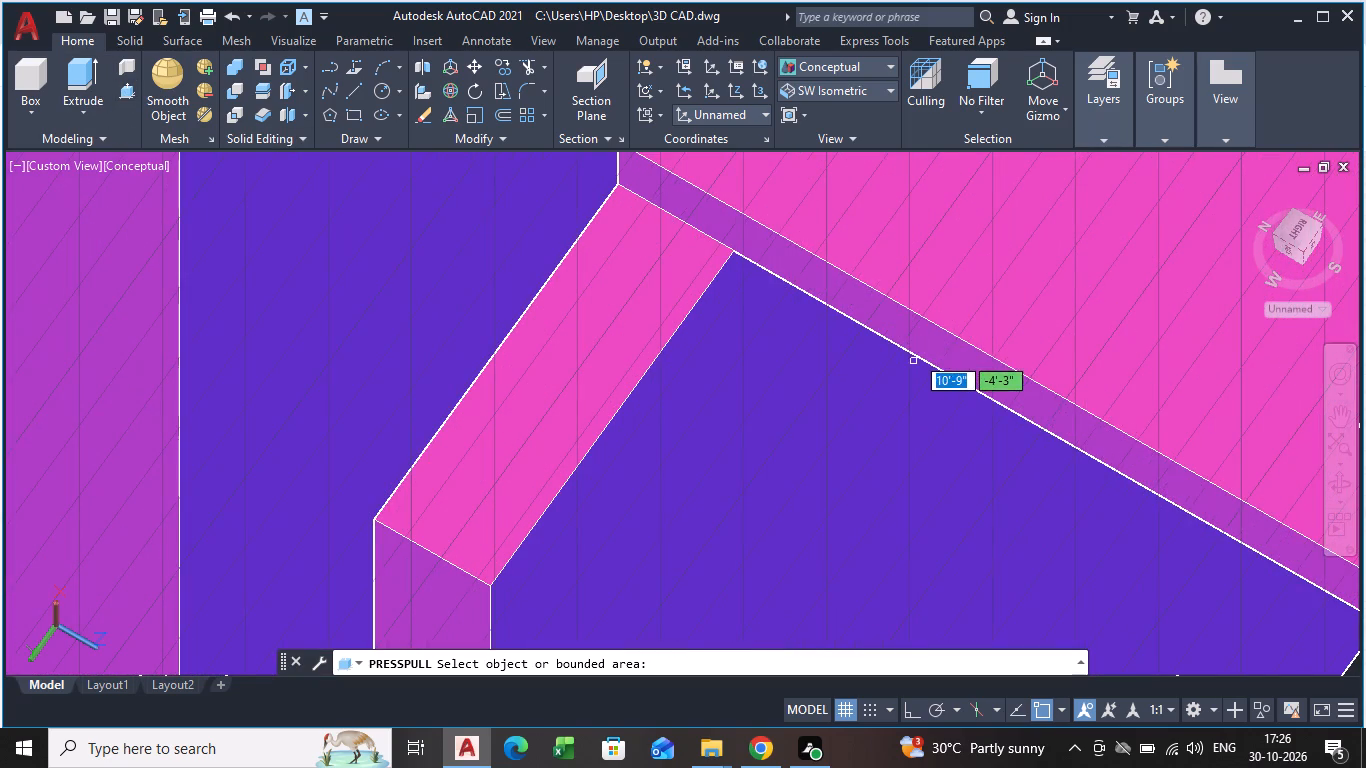
{"action": "left_click", "coordinate": [917, 331]}
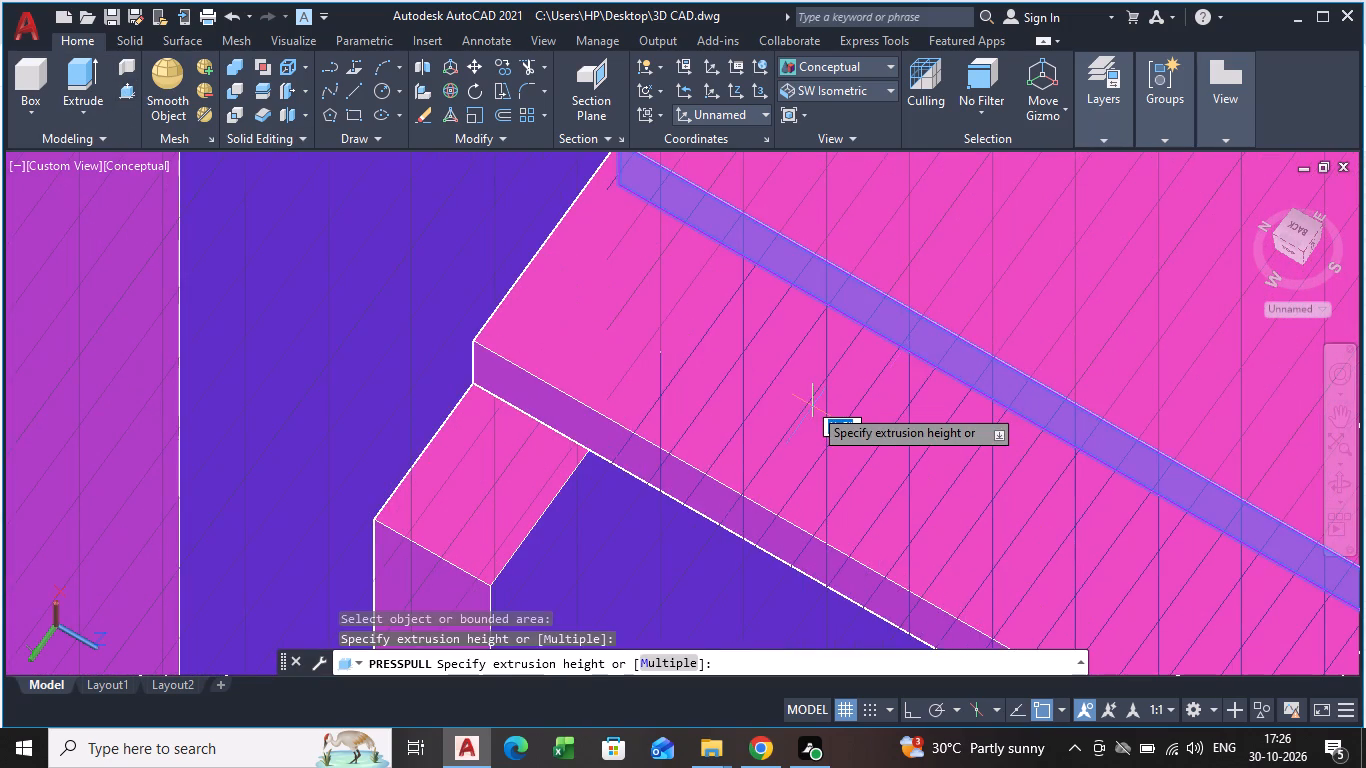
{"action": "scroll", "coordinate": [812, 407], "scroll_direction": "down", "scroll_amount": 7}
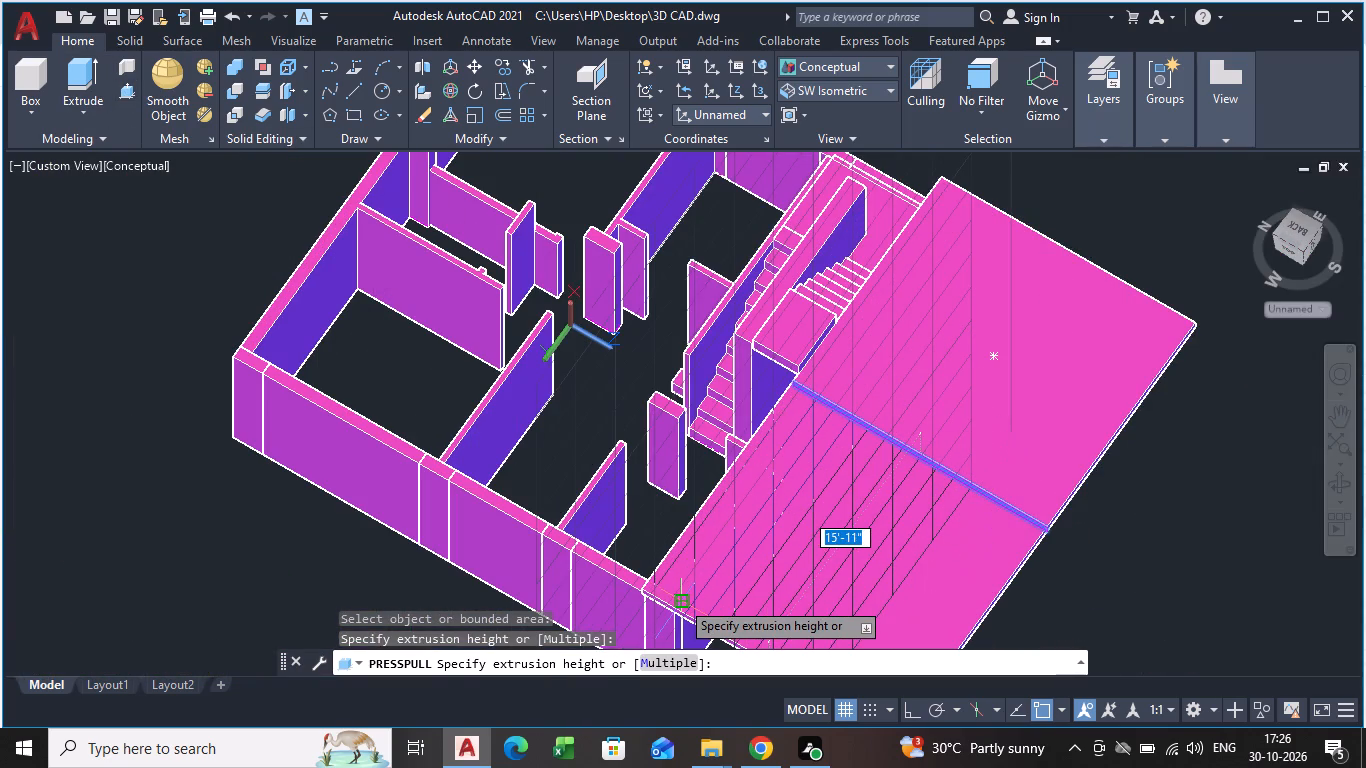
{"action": "left_click", "coordinate": [680, 600]}
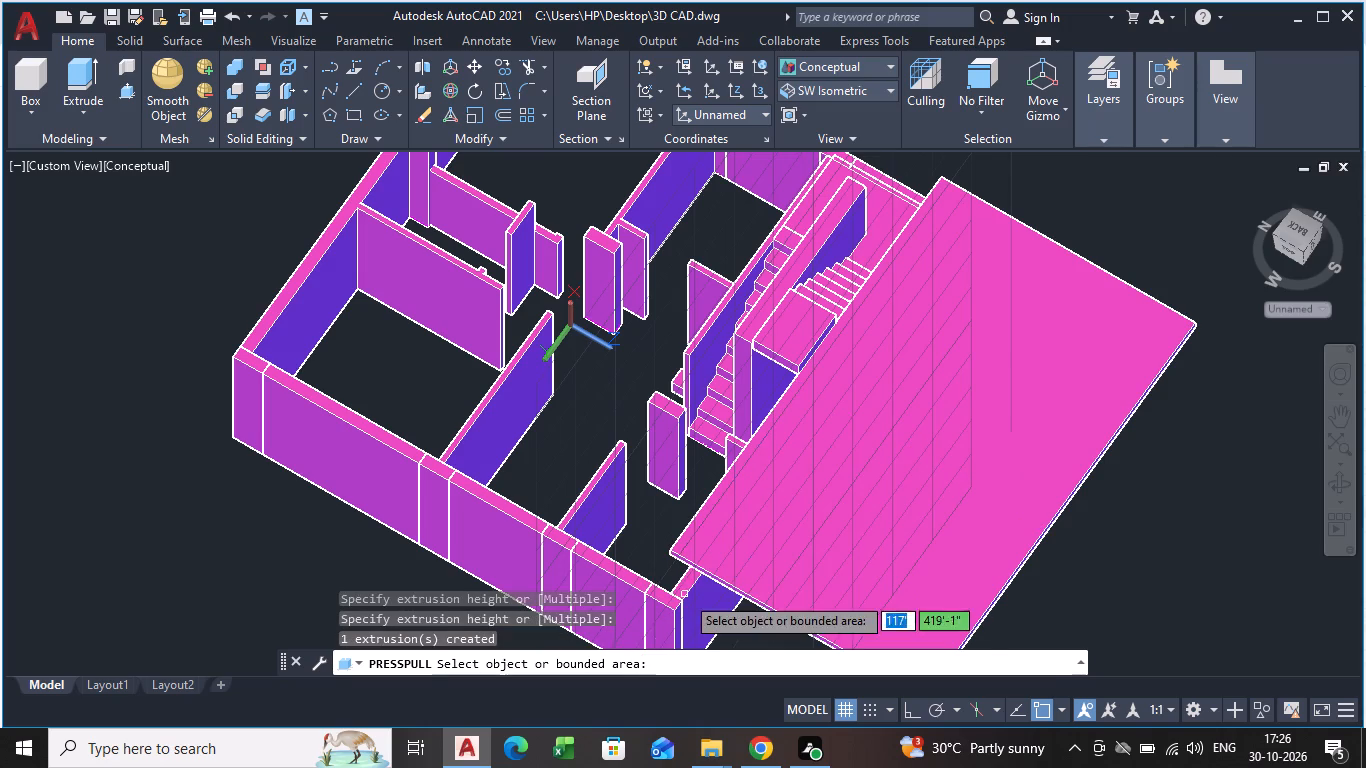
Presspull the slab's long overhanging edge face inward to narrow the slab toward the outer wall.
{"action": "scroll", "coordinate": [885, 571], "scroll_direction": "down", "scroll_amount": 1}
{"action": "middle_click_drag", "start_coordinate": [885, 571], "coordinate": [795, 471], "text": "shift"}
{"action": "scroll", "coordinate": [817, 534], "scroll_direction": "up", "scroll_amount": 5}
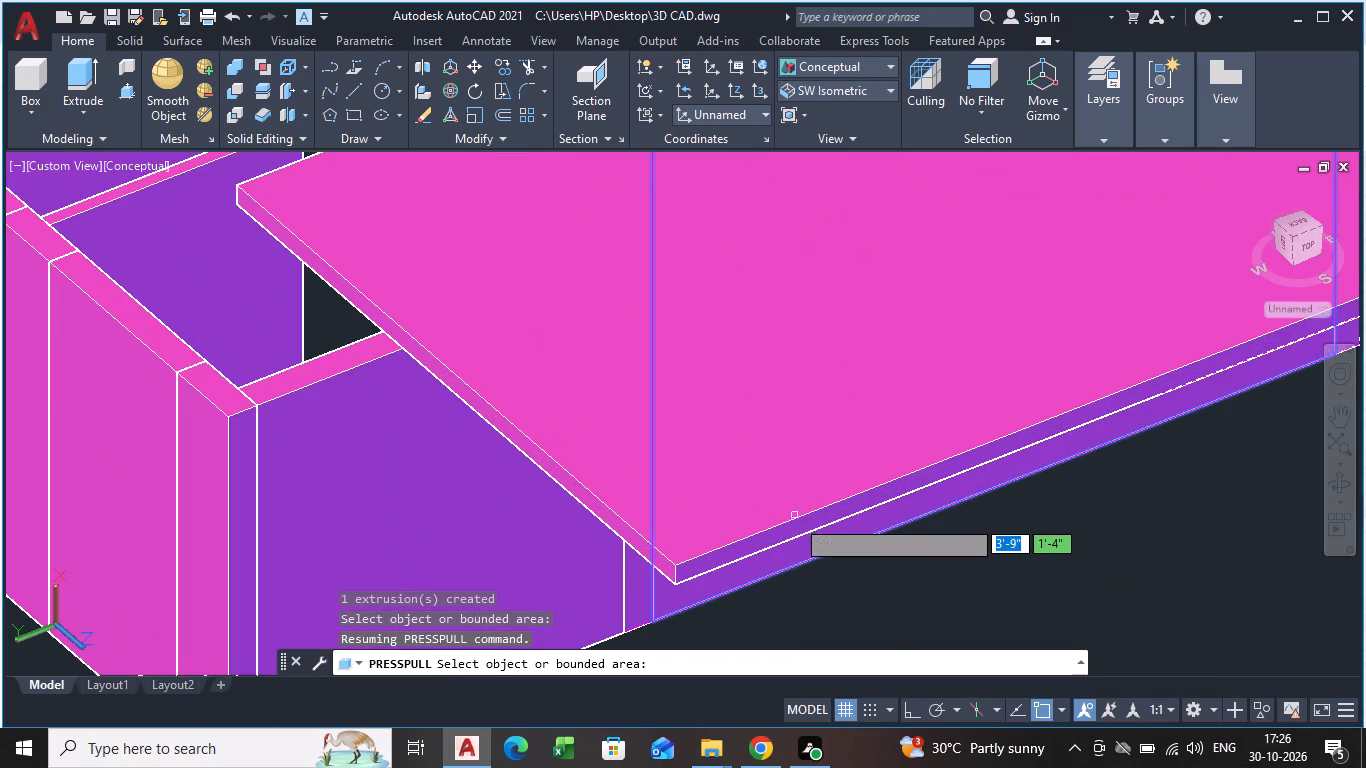
{"action": "left_click", "coordinate": [785, 534]}
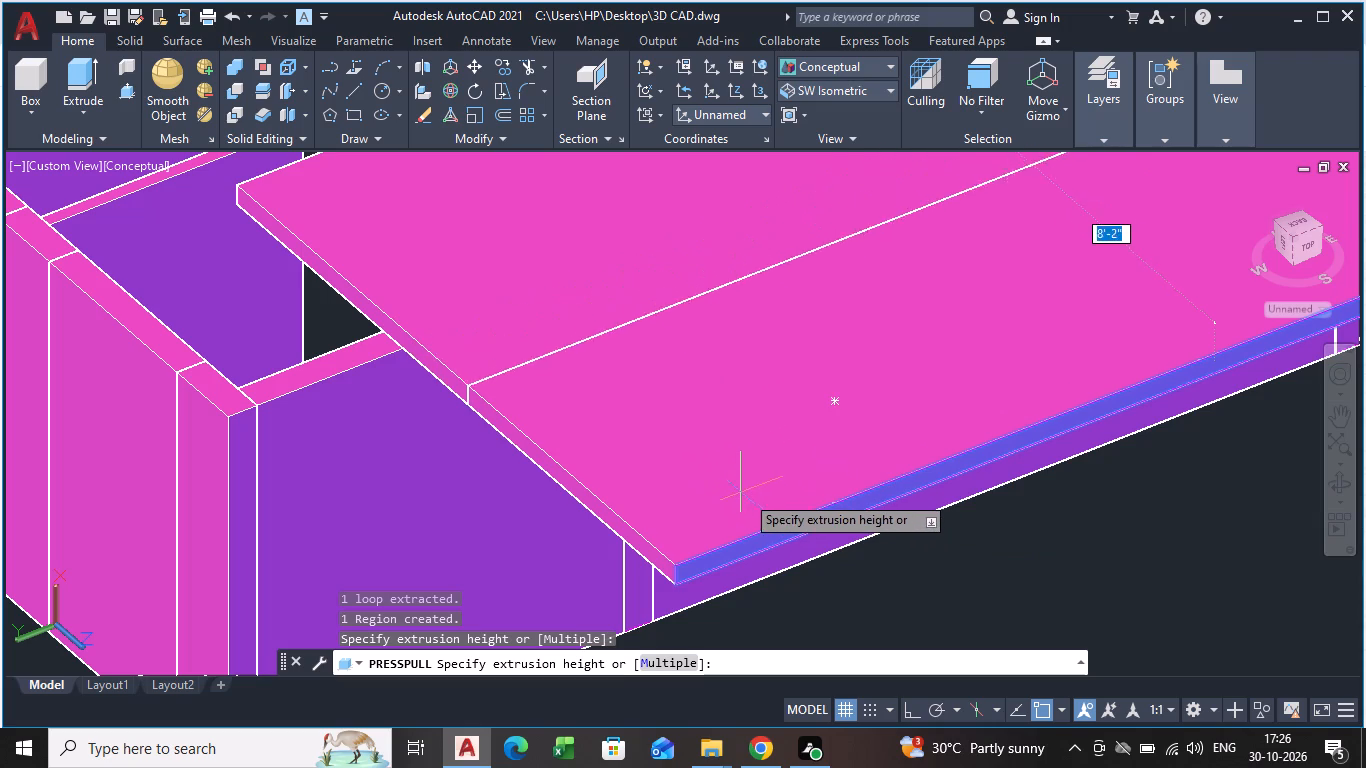
{"action": "left_click", "coordinate": [780, 505]}
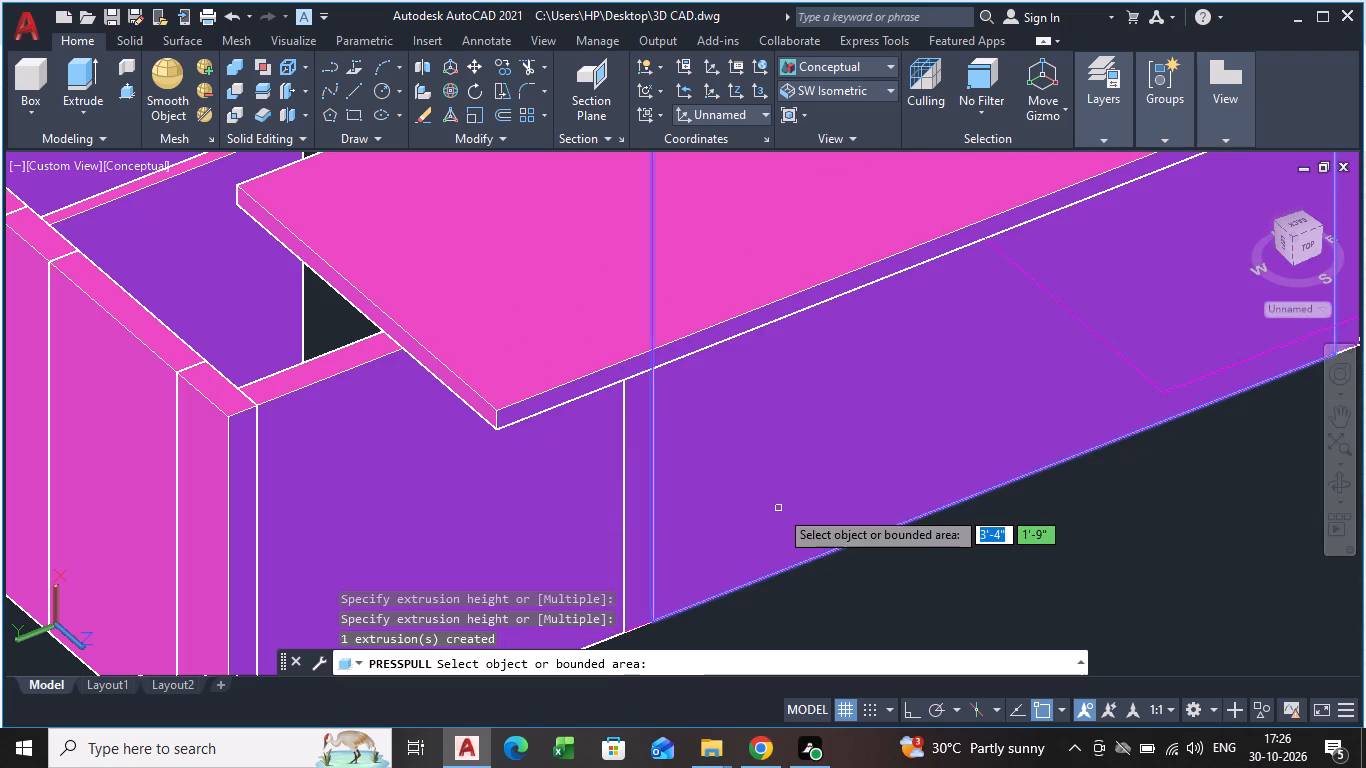
{"action": "key", "text": "space"}
{"action": "scroll", "coordinate": [555, 462], "scroll_direction": "down", "scroll_amount": 2}
{"action": "middle_click_drag", "start_coordinate": [554, 468], "coordinate": [590, 508]}
{"action": "key", "text": "space"}
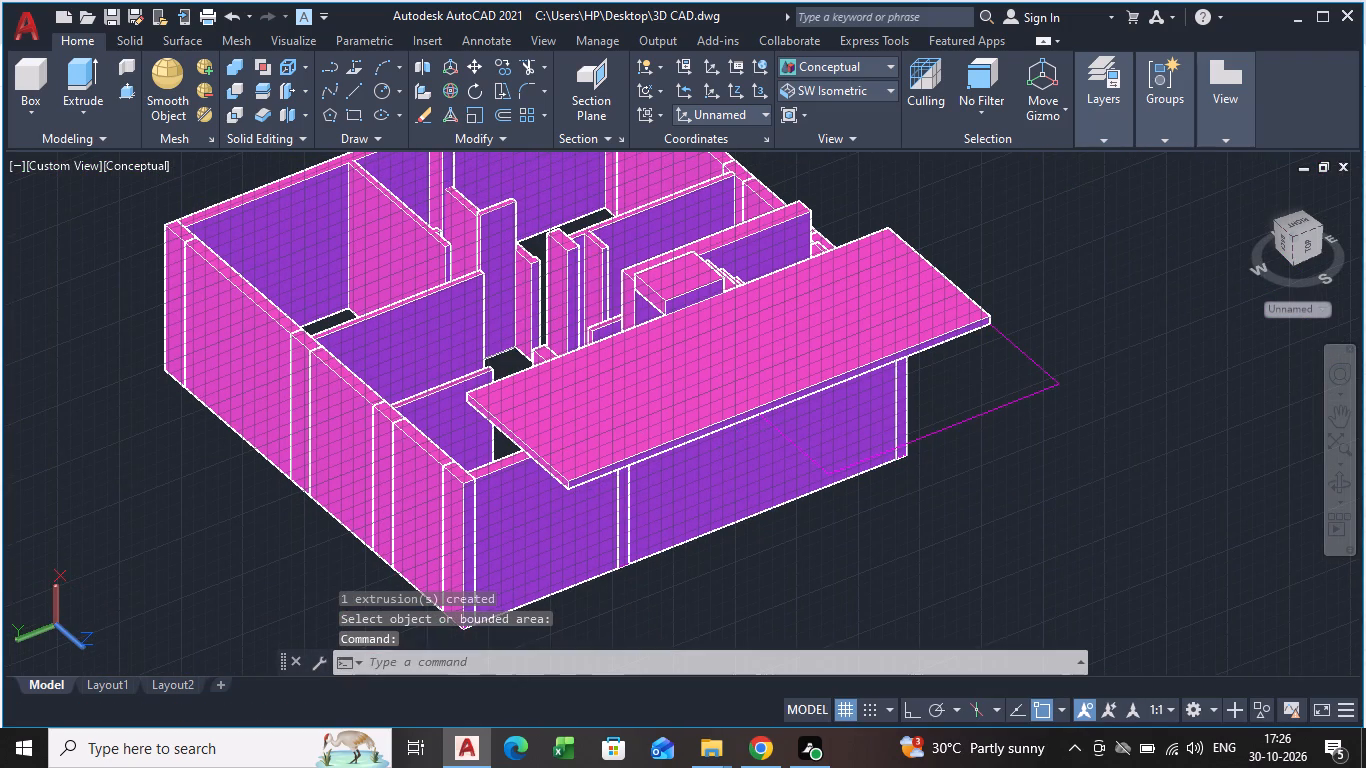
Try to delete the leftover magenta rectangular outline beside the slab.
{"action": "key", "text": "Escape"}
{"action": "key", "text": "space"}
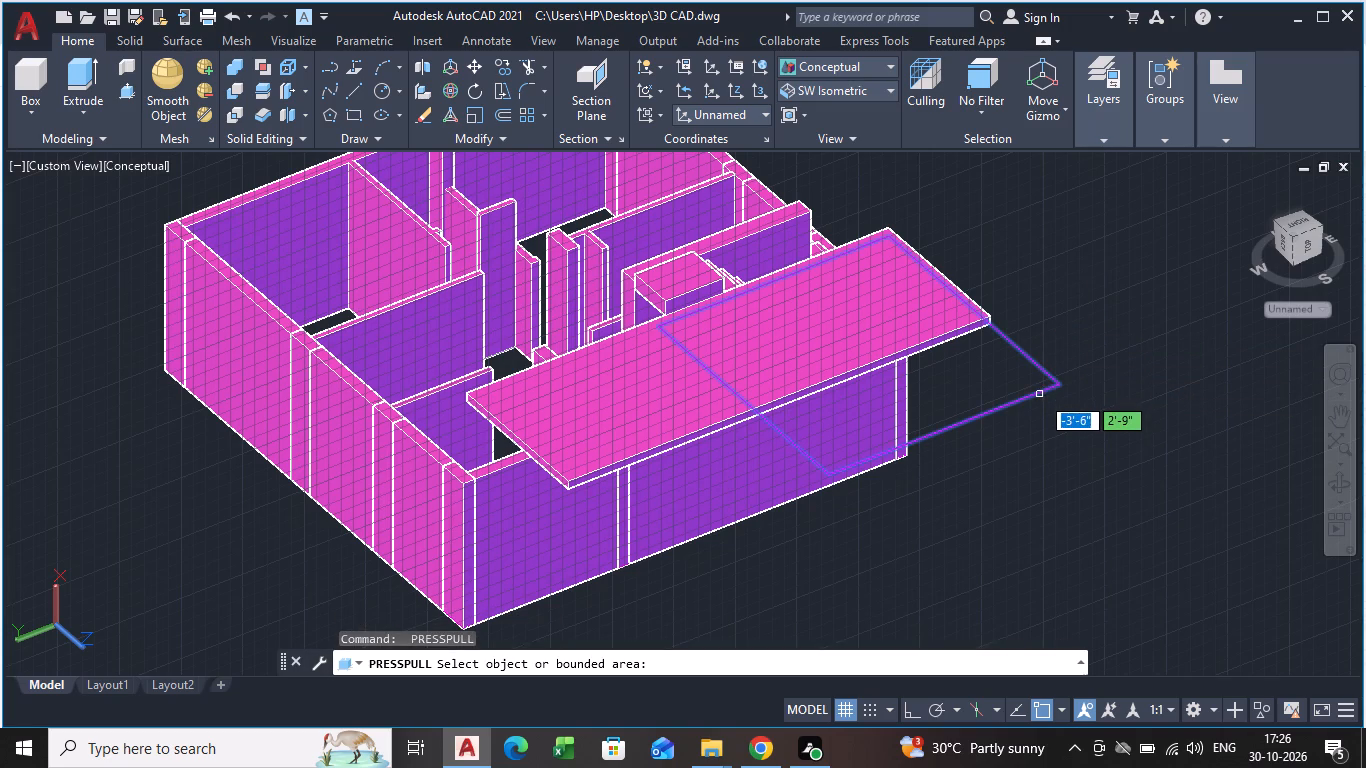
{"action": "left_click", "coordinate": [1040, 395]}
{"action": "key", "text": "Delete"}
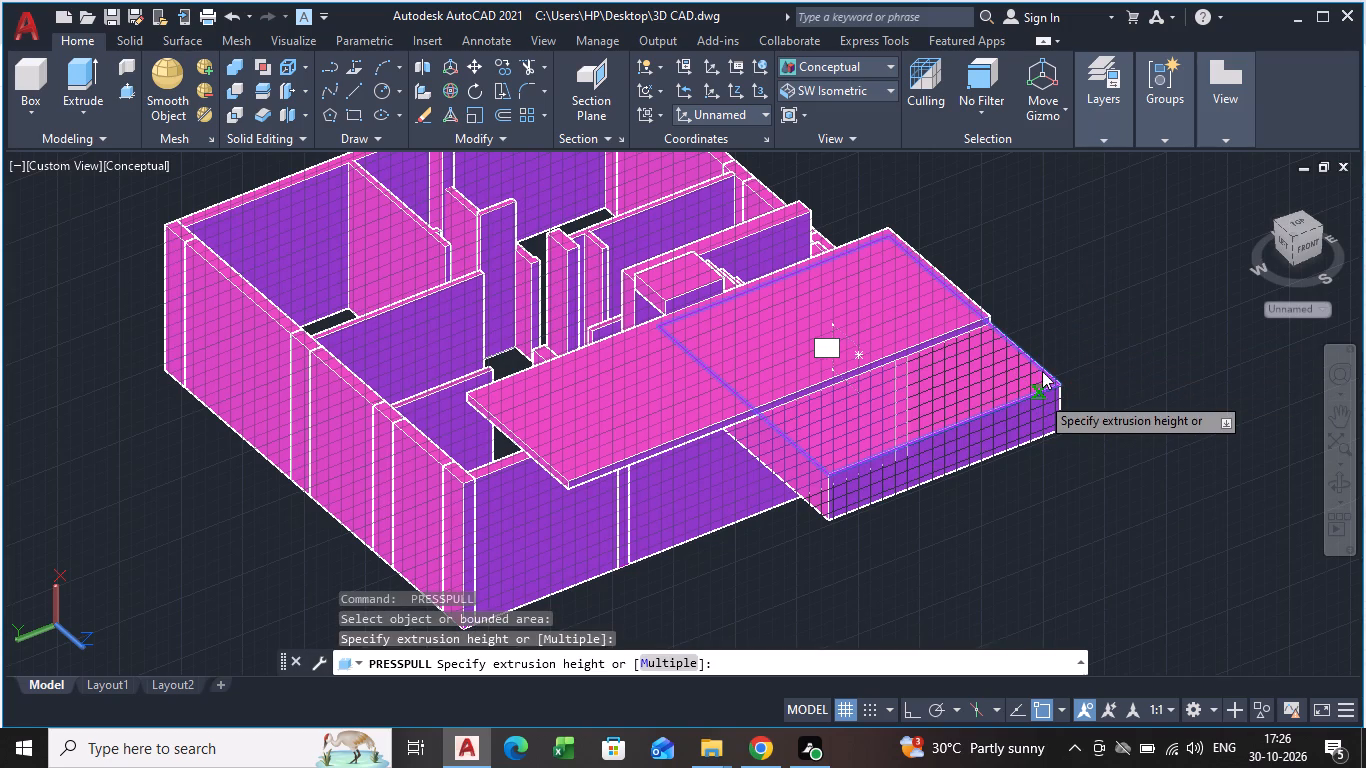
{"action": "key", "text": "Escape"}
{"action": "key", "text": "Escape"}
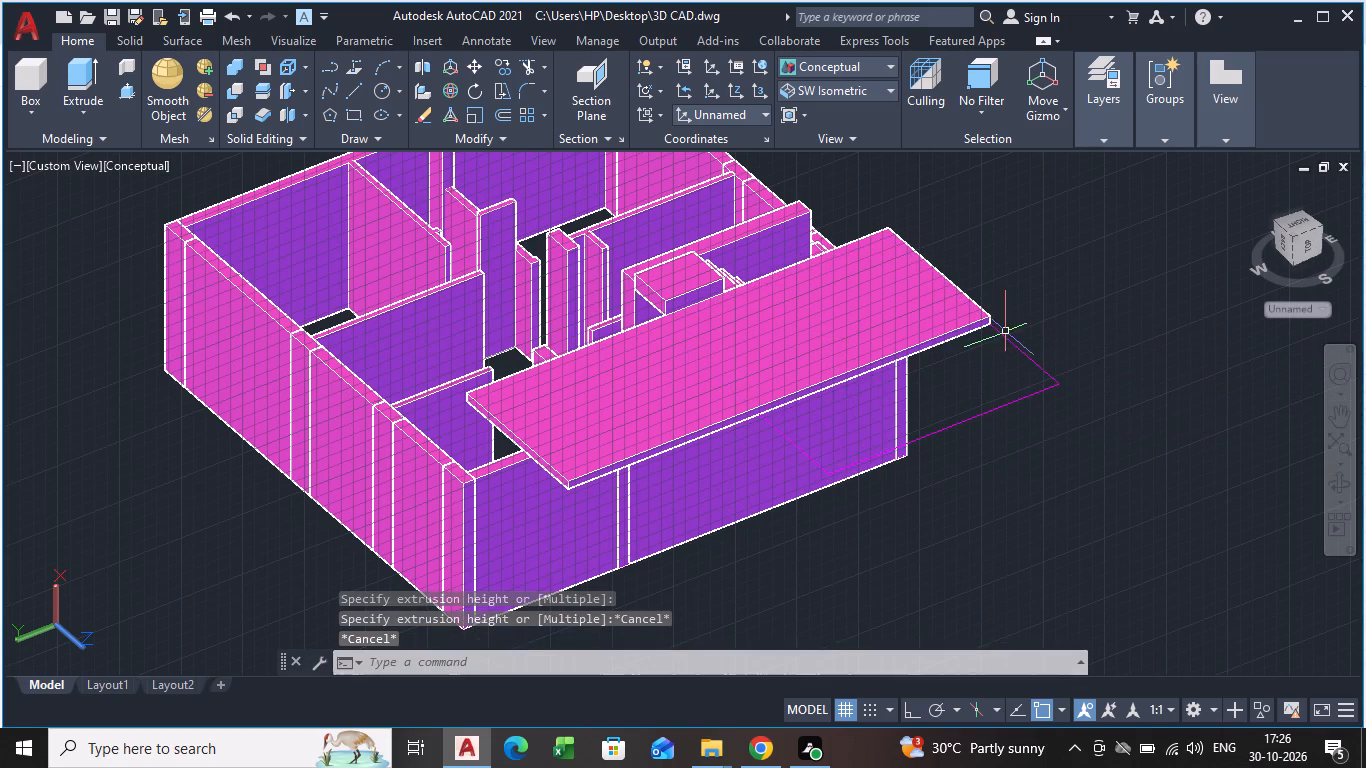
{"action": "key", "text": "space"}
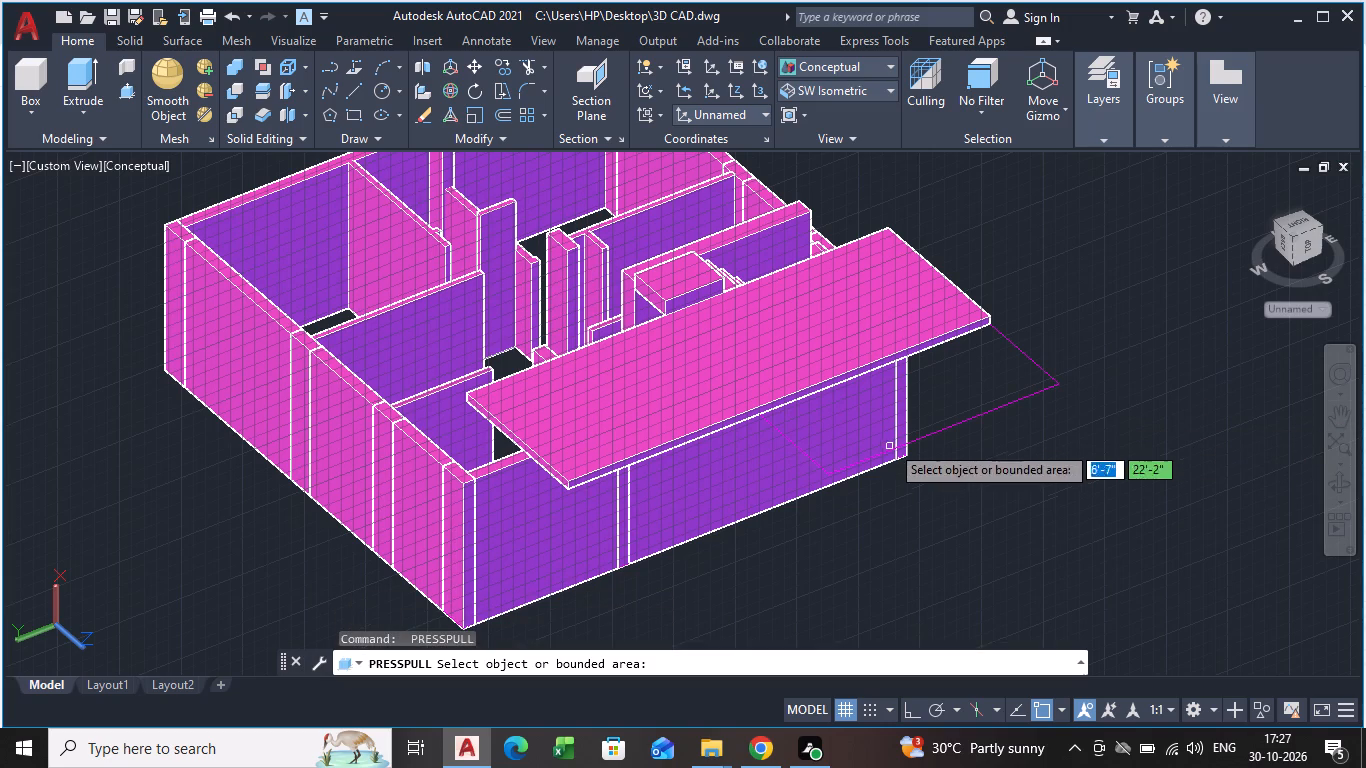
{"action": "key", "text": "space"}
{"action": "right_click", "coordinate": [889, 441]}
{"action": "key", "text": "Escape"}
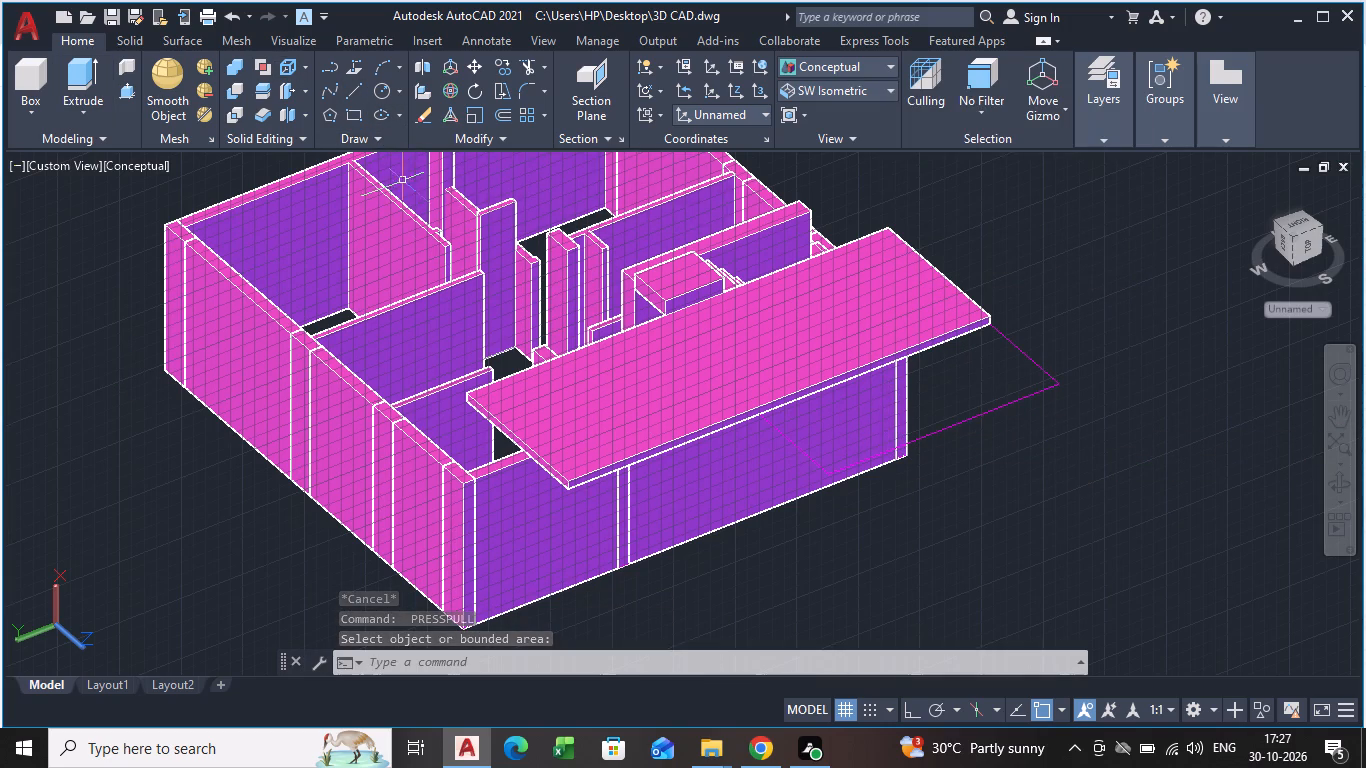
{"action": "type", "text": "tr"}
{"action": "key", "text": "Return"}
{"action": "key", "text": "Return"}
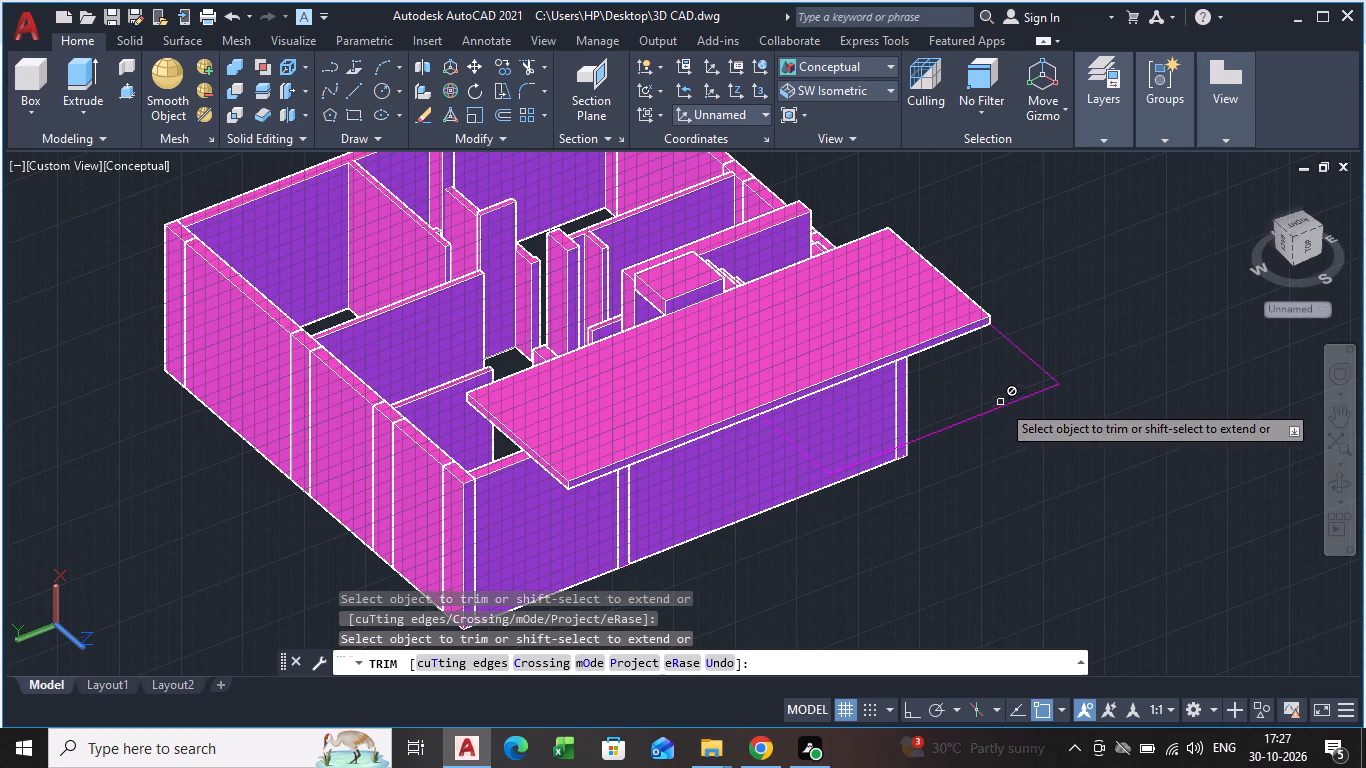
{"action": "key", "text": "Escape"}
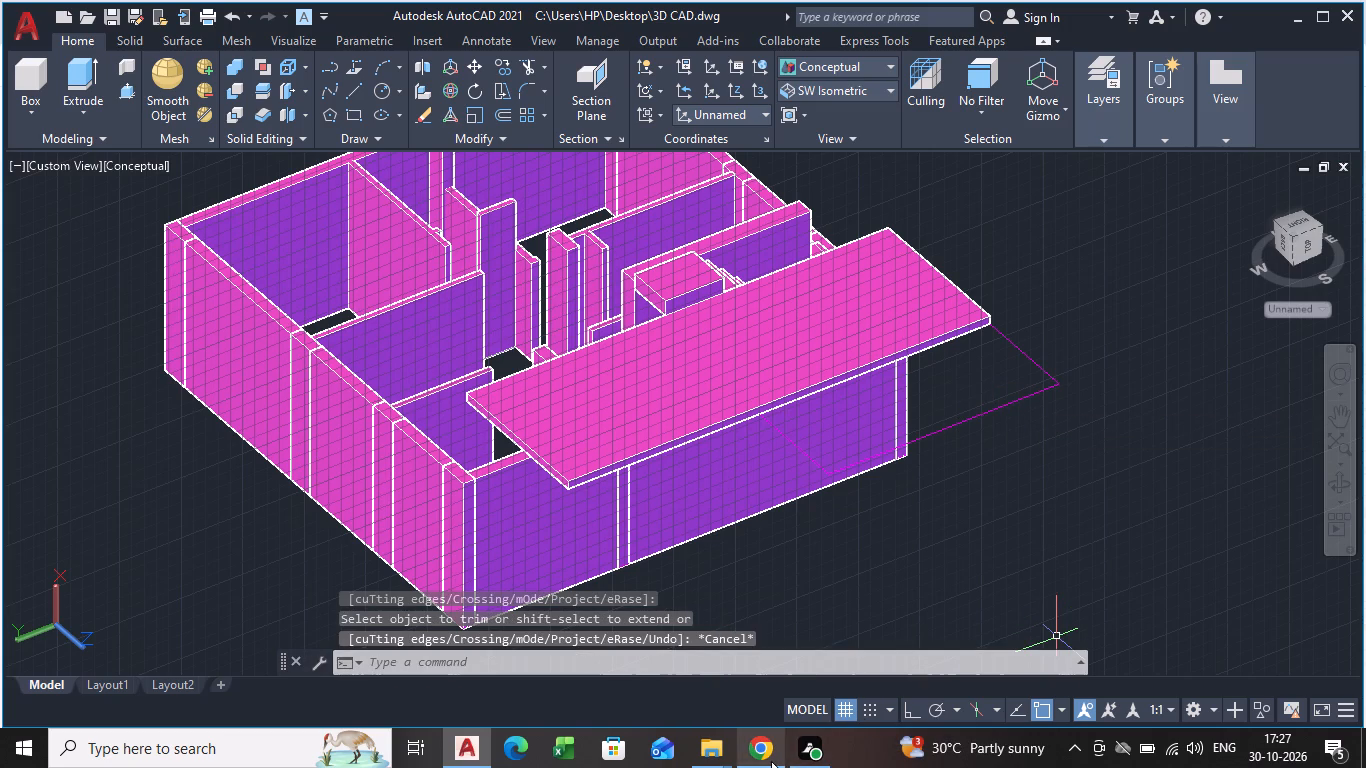
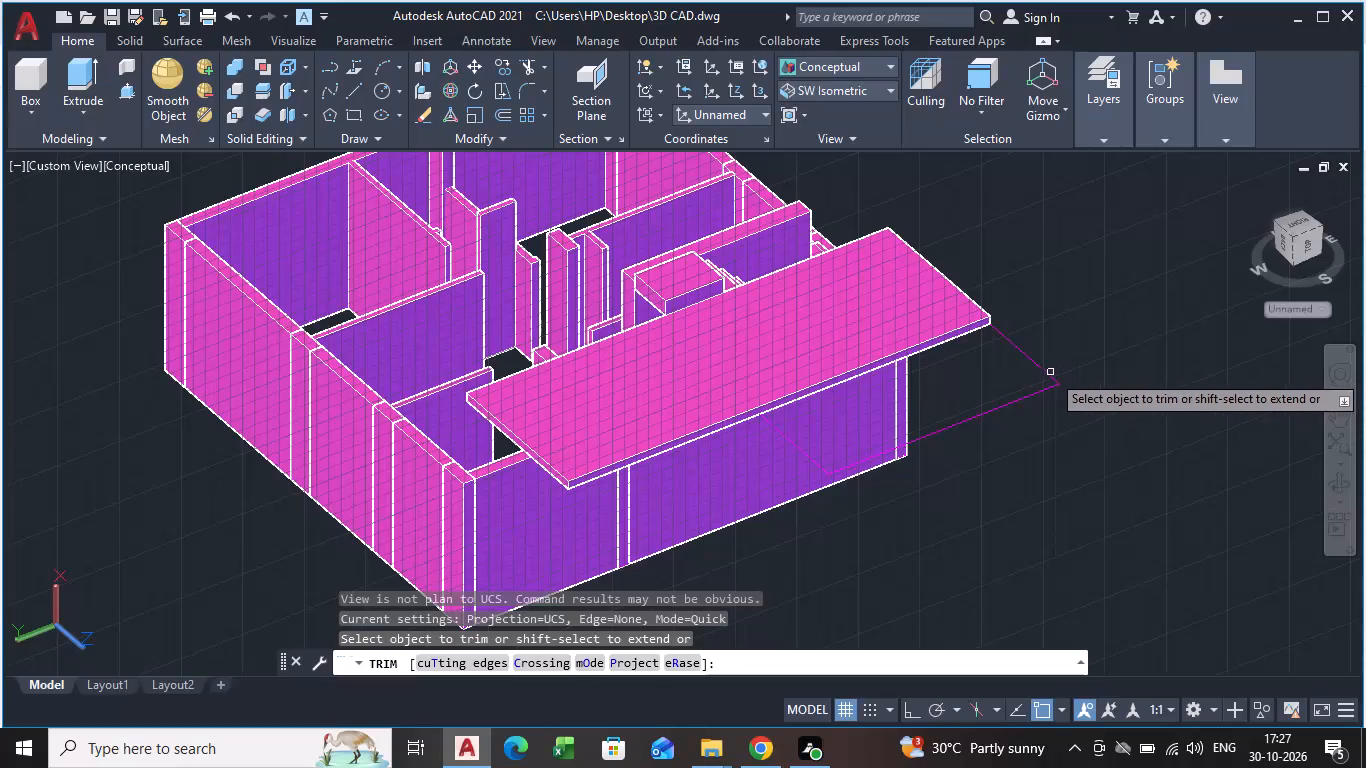
Erase the leftover magenta rectangular outline beside the slab.
{"action": "left_click", "coordinate": [1046, 377]}
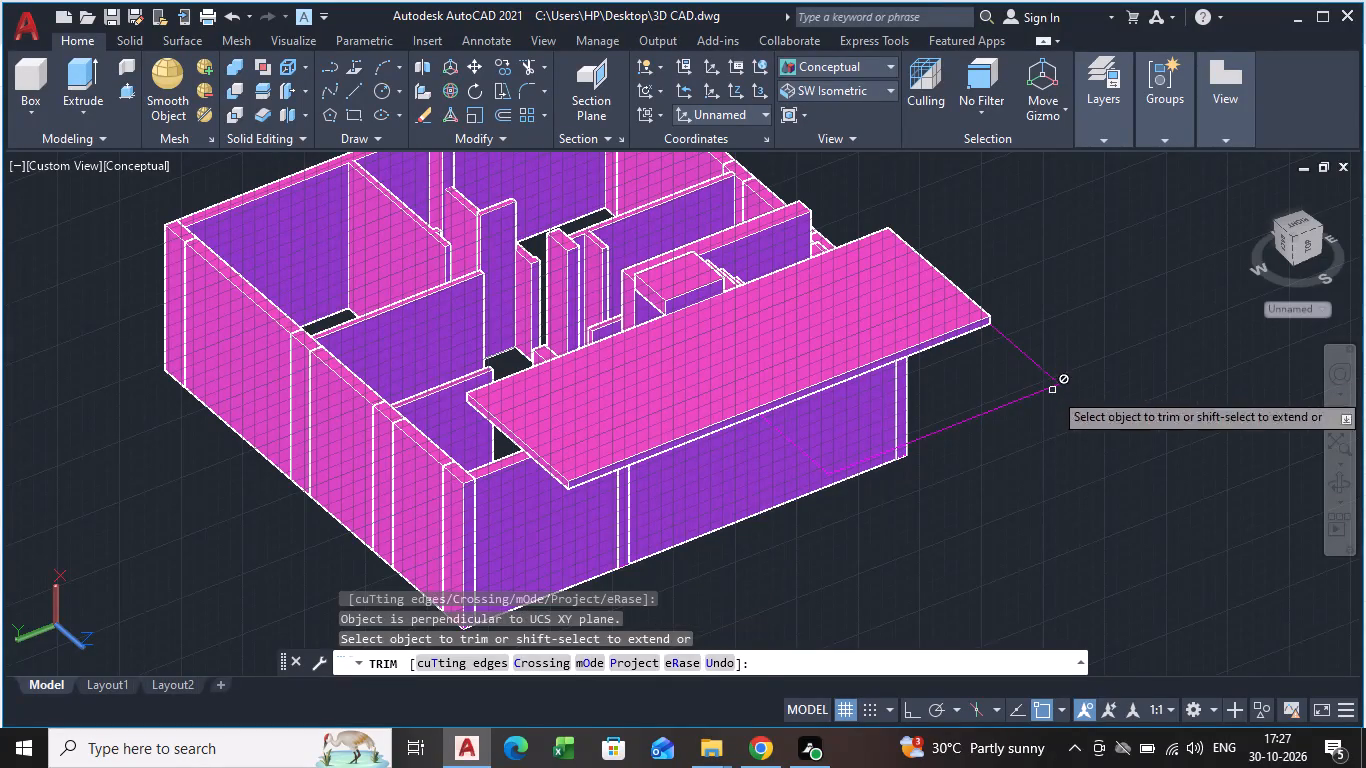
{"action": "key", "text": "space"}
{"action": "left_click", "coordinate": [1041, 390]}
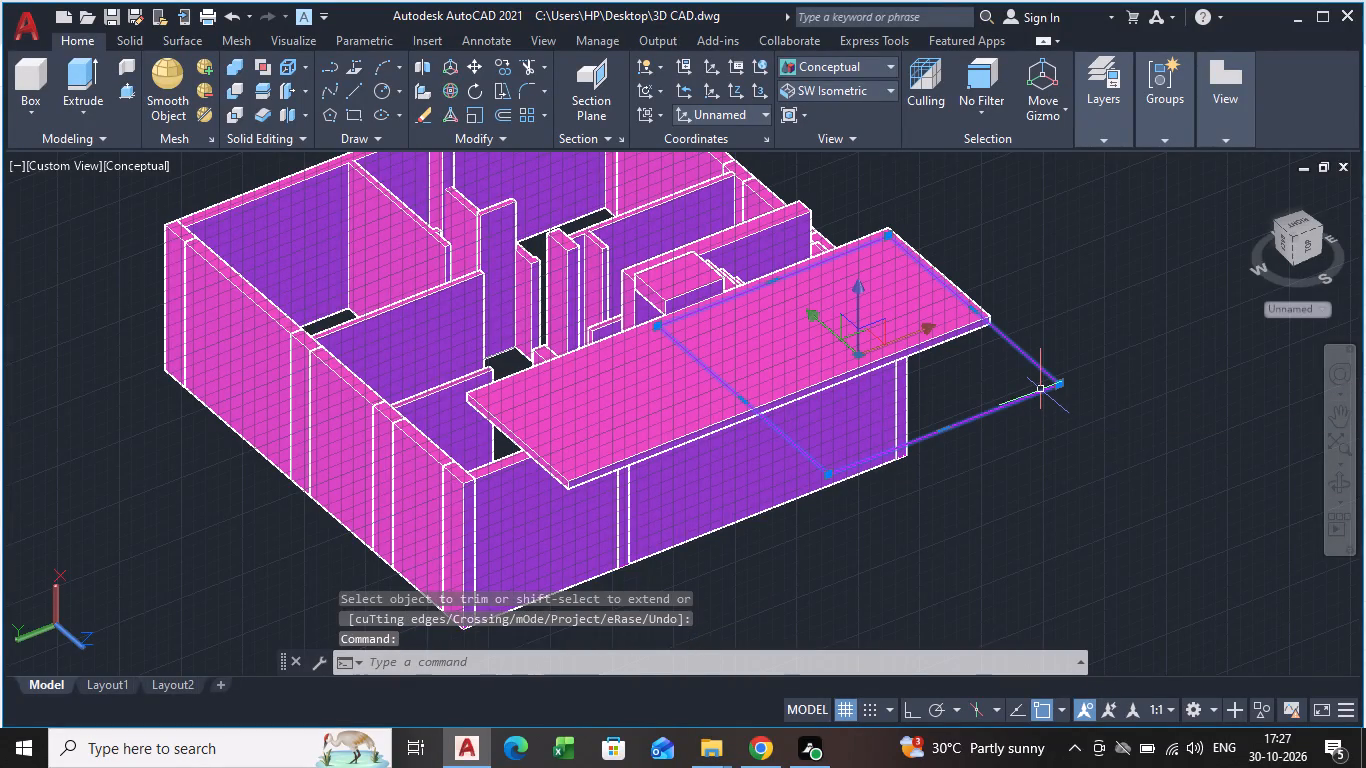
{"action": "key", "text": "Delete"}
{"action": "key", "text": "space"}
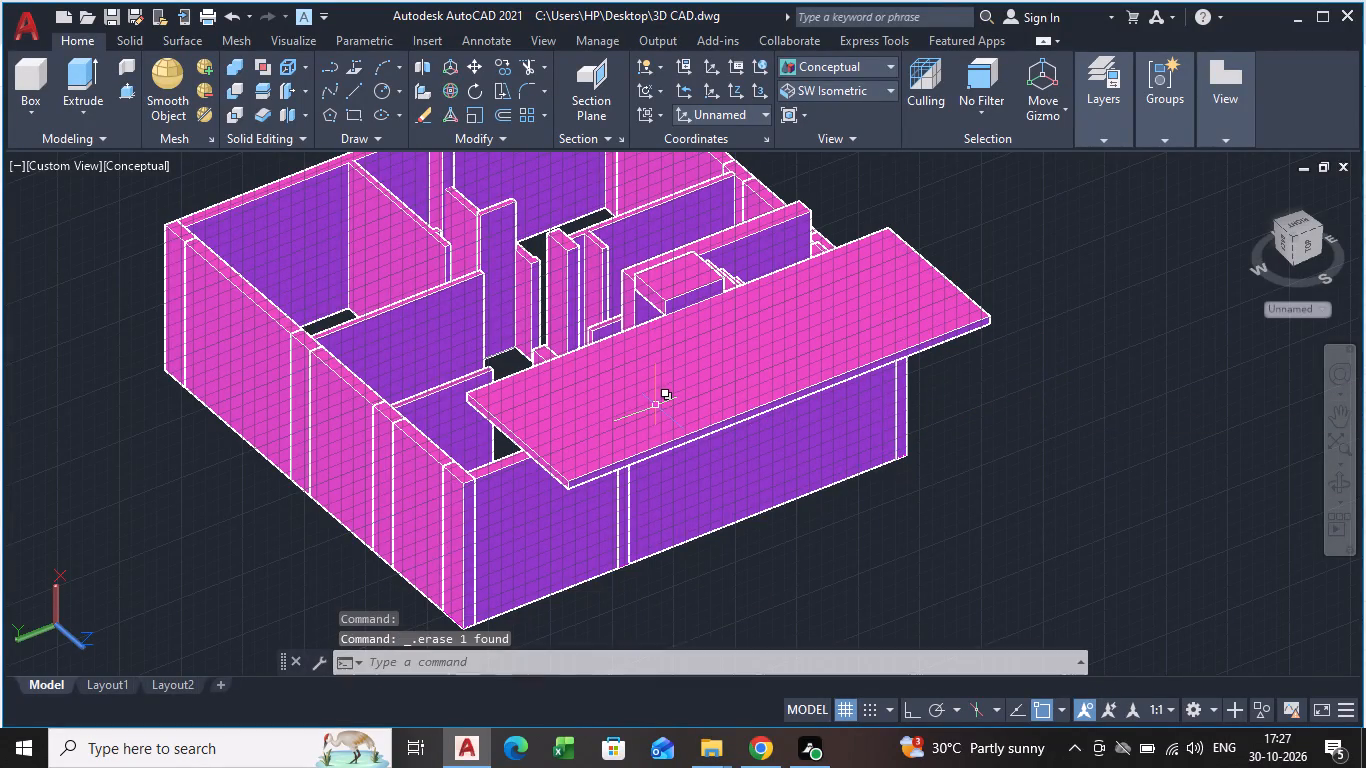
{"action": "scroll", "coordinate": [650, 533], "scroll_direction": "down", "scroll_amount": 1}
{"action": "middle_click_drag", "start_coordinate": [650, 533], "coordinate": [718, 537]}
{"action": "key", "text": "Escape"}
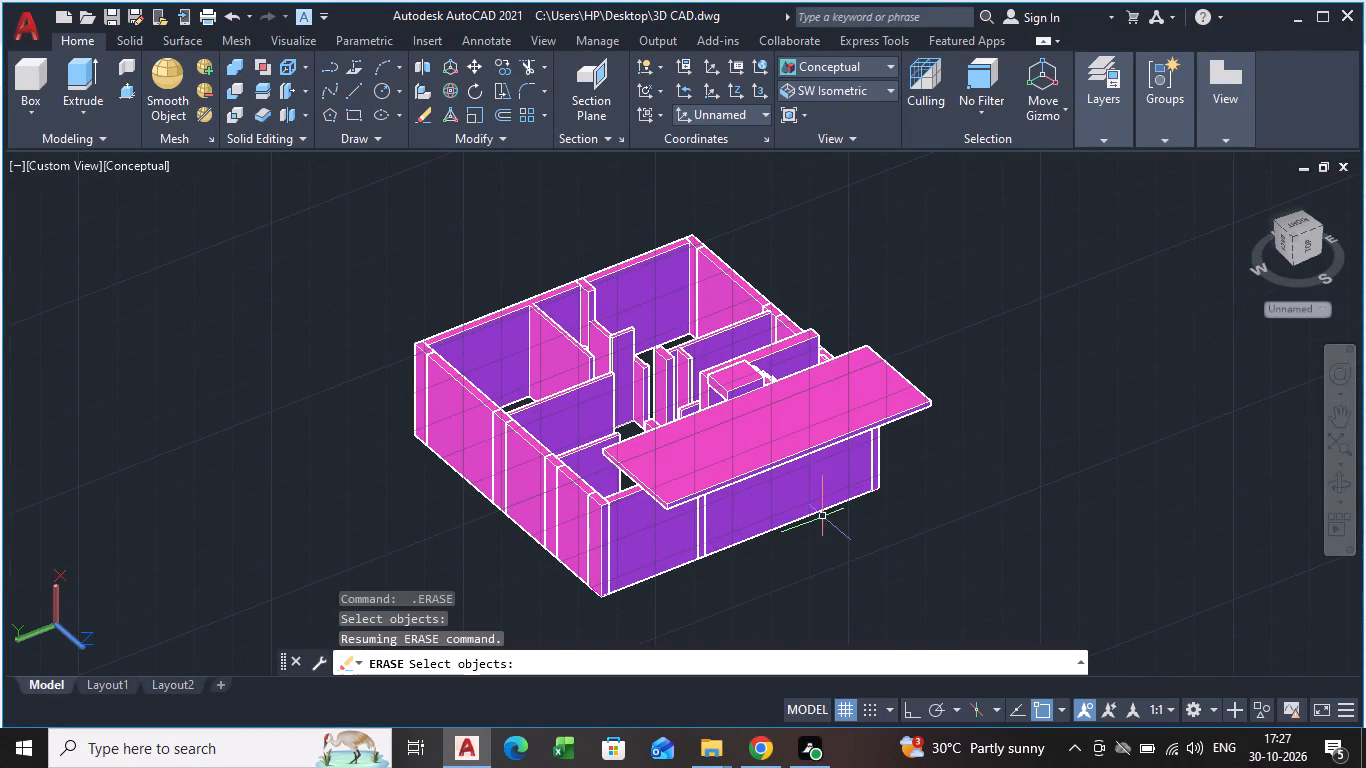
Examine the building from above and from several sides, checking how the slab sits against the staircase and outer walls.
{"action": "middle_click_drag", "start_coordinate": [809, 526], "coordinate": [826, 485]}
{"action": "middle_click_drag", "start_coordinate": [823, 517], "coordinate": [1014, 570], "text": "shift"}
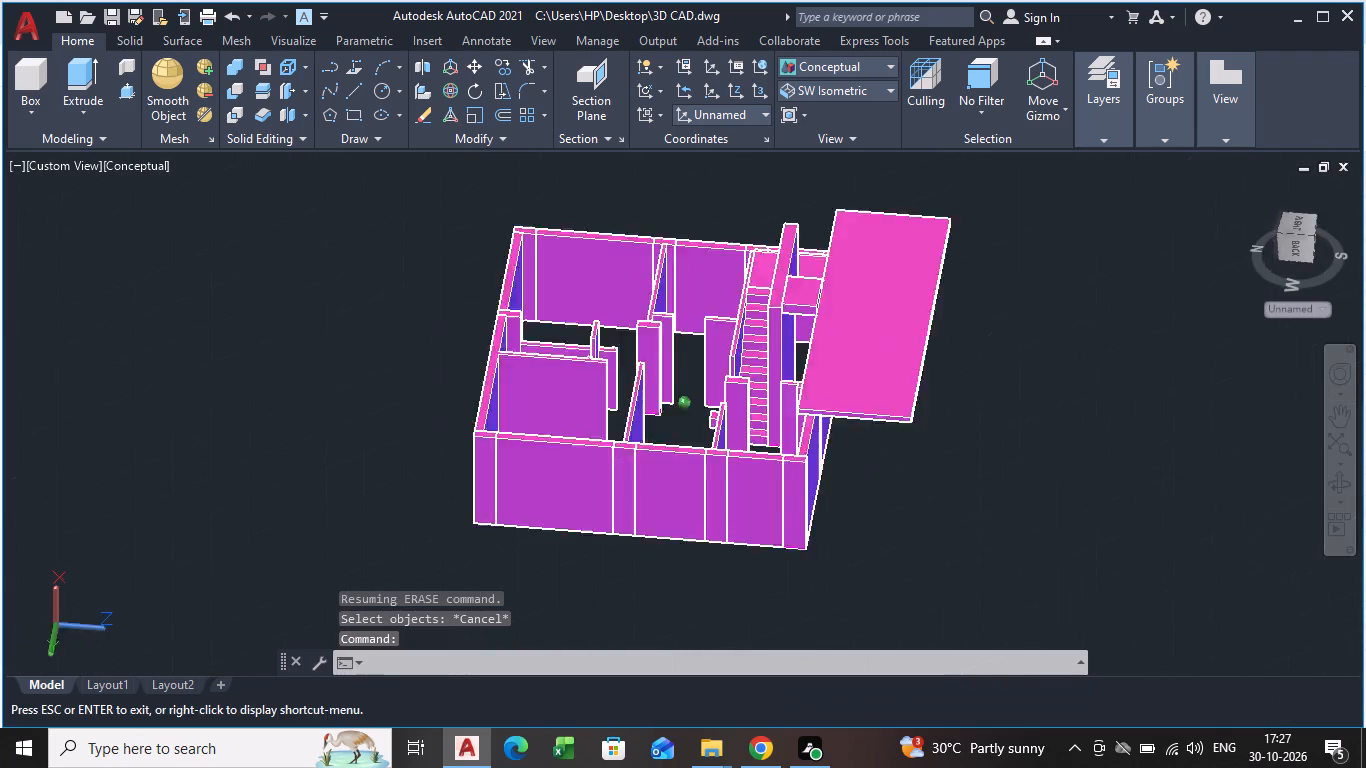
{"action": "middle_click_drag", "start_coordinate": [1014, 570], "coordinate": [1030, 574], "text": "shift"}
{"action": "scroll", "coordinate": [886, 363], "scroll_direction": "up", "scroll_amount": 3}
{"action": "scroll", "coordinate": [884, 398], "scroll_direction": "down", "scroll_amount": 1}
{"action": "middle_click_drag", "start_coordinate": [875, 411], "coordinate": [675, 497]}
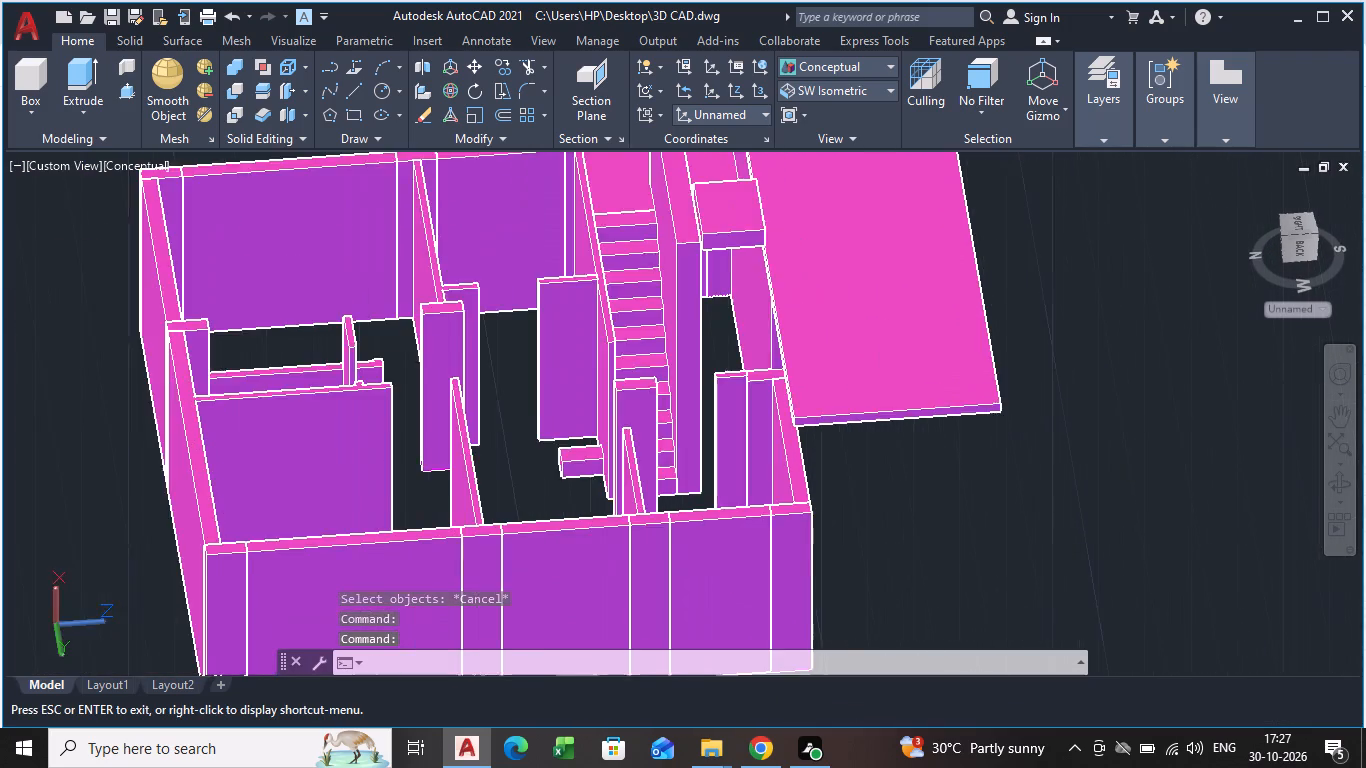
{"action": "middle_click_drag", "start_coordinate": [675, 497], "coordinate": [827, 489]}
{"action": "middle_click_drag", "start_coordinate": [921, 547], "coordinate": [652, 591]}
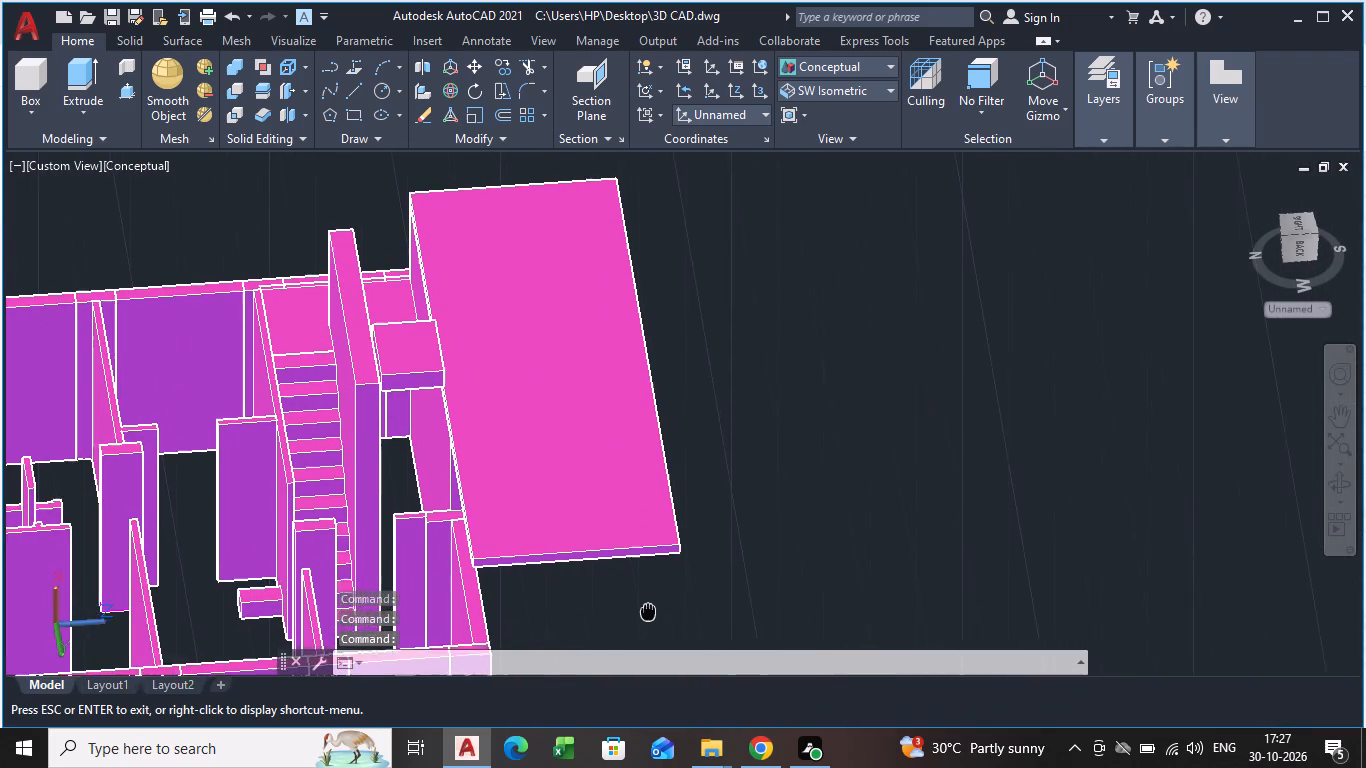
{"action": "middle_click_drag", "start_coordinate": [652, 591], "coordinate": [664, 572]}
{"action": "scroll", "coordinate": [411, 505], "scroll_direction": "down", "scroll_amount": 2}
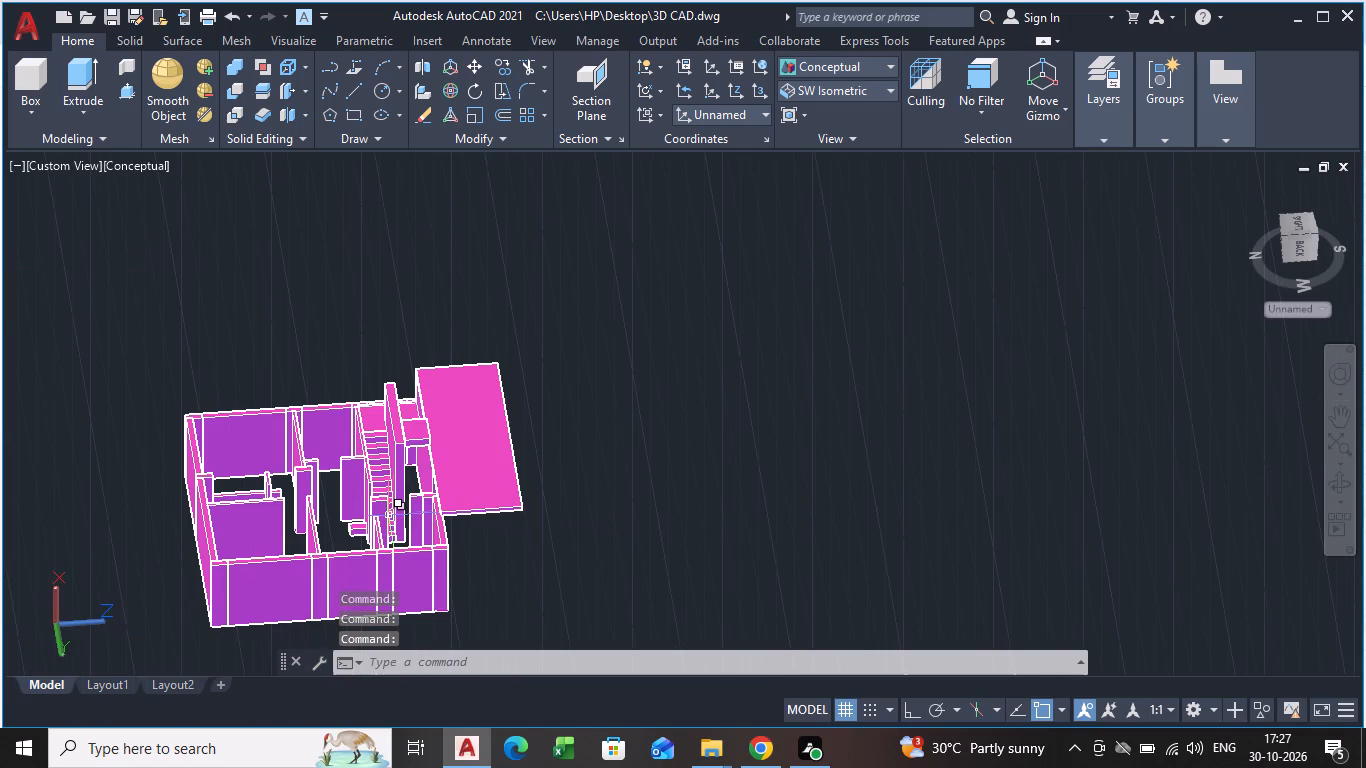
{"action": "scroll", "coordinate": [389, 516], "scroll_direction": "up", "scroll_amount": 1}
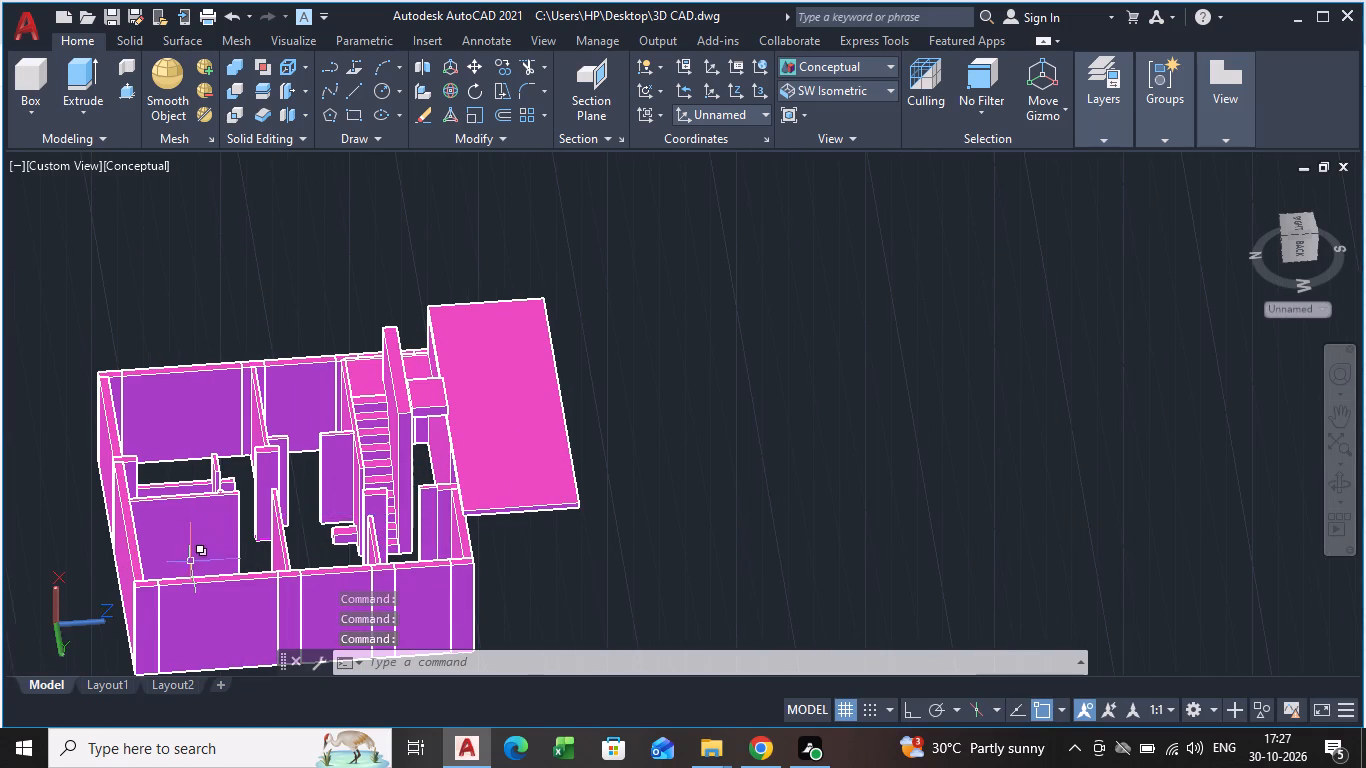
{"action": "middle_click_drag", "start_coordinate": [191, 564], "coordinate": [252, 502]}
{"action": "scroll", "coordinate": [192, 564], "scroll_direction": "down", "scroll_amount": 1}
{"action": "key", "text": "Escape"}
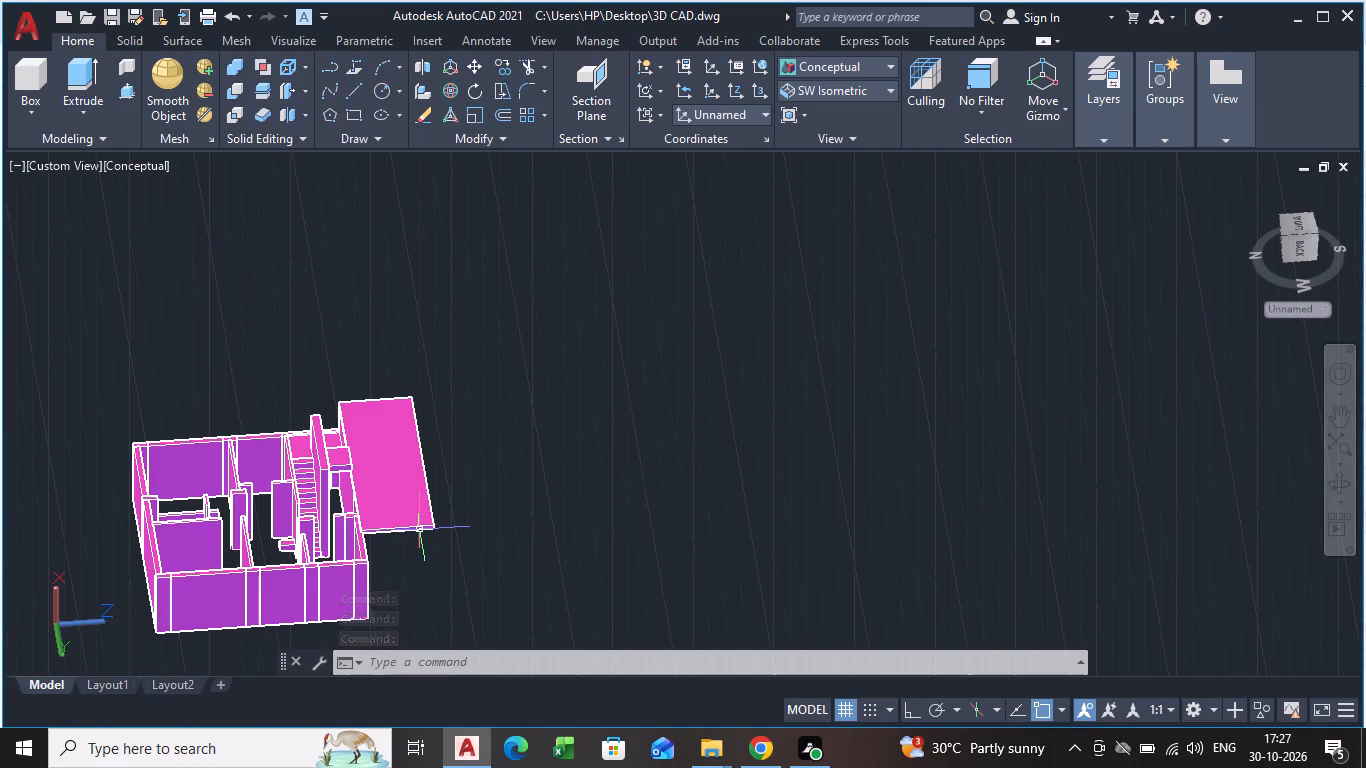
{"action": "middle_click_drag", "start_coordinate": [335, 562], "coordinate": [474, 517], "text": "shift"}
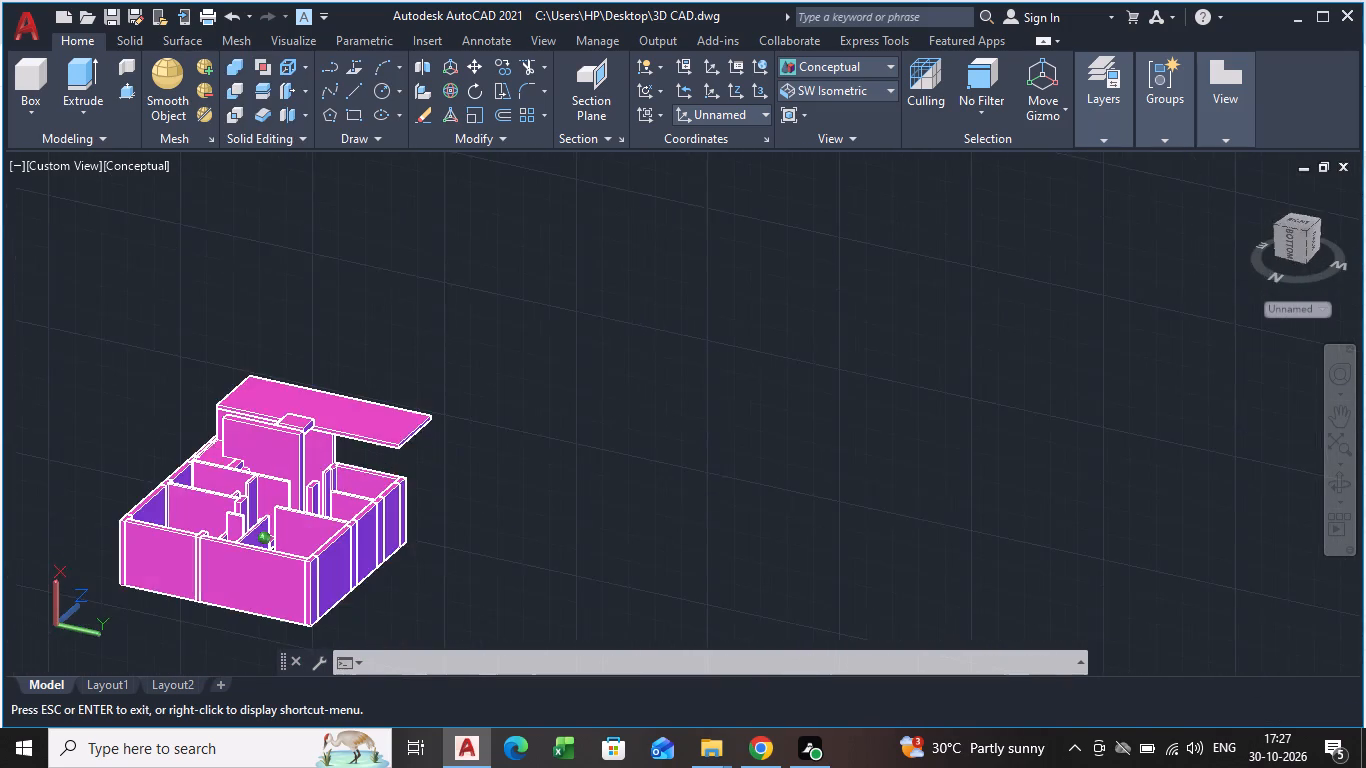
{"action": "middle_click_drag", "start_coordinate": [474, 517], "coordinate": [539, 540], "text": "shift"}
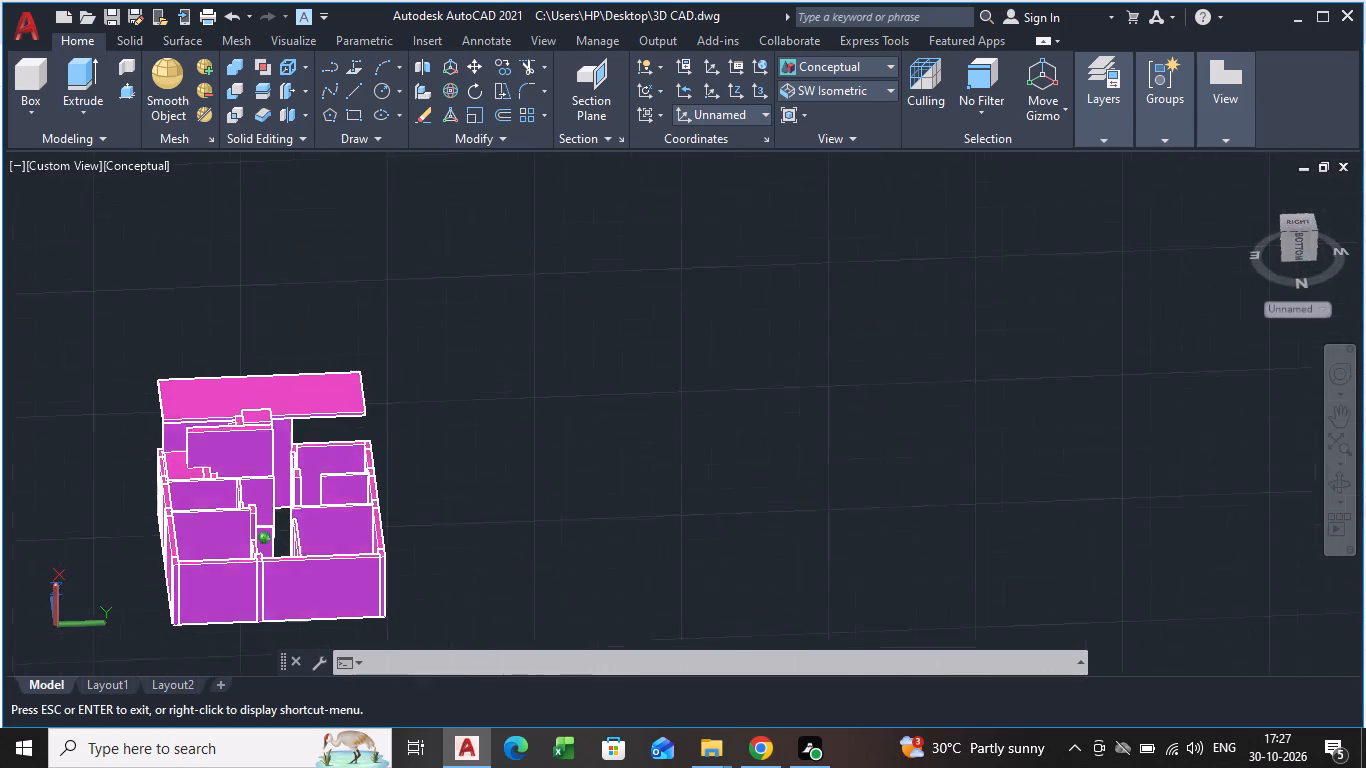
{"action": "middle_click_drag", "start_coordinate": [539, 540], "coordinate": [538, 597], "text": "shift"}
{"action": "scroll", "coordinate": [410, 540], "scroll_direction": "down", "scroll_amount": 2}
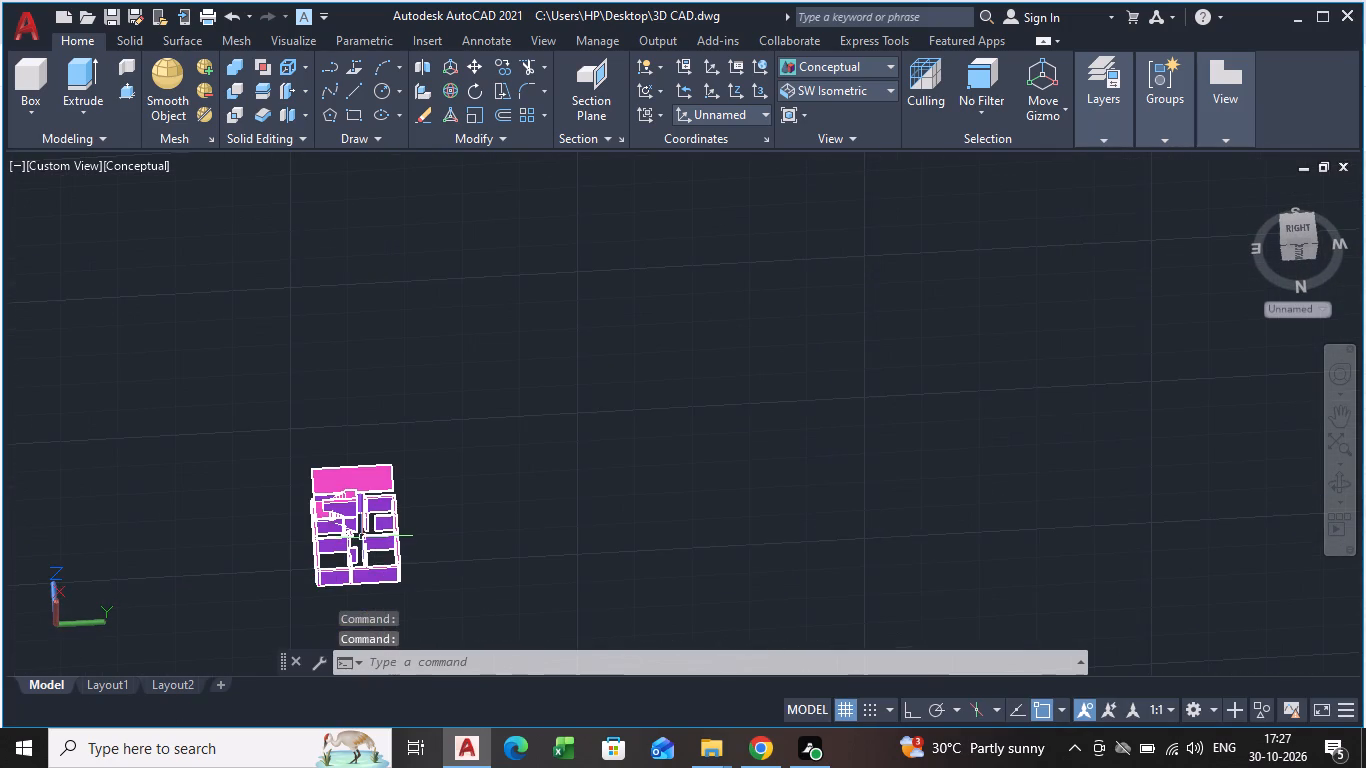
{"action": "middle_click_drag", "start_coordinate": [357, 541], "coordinate": [343, 607]}
{"action": "middle_click_drag", "start_coordinate": [345, 580], "coordinate": [345, 430]}
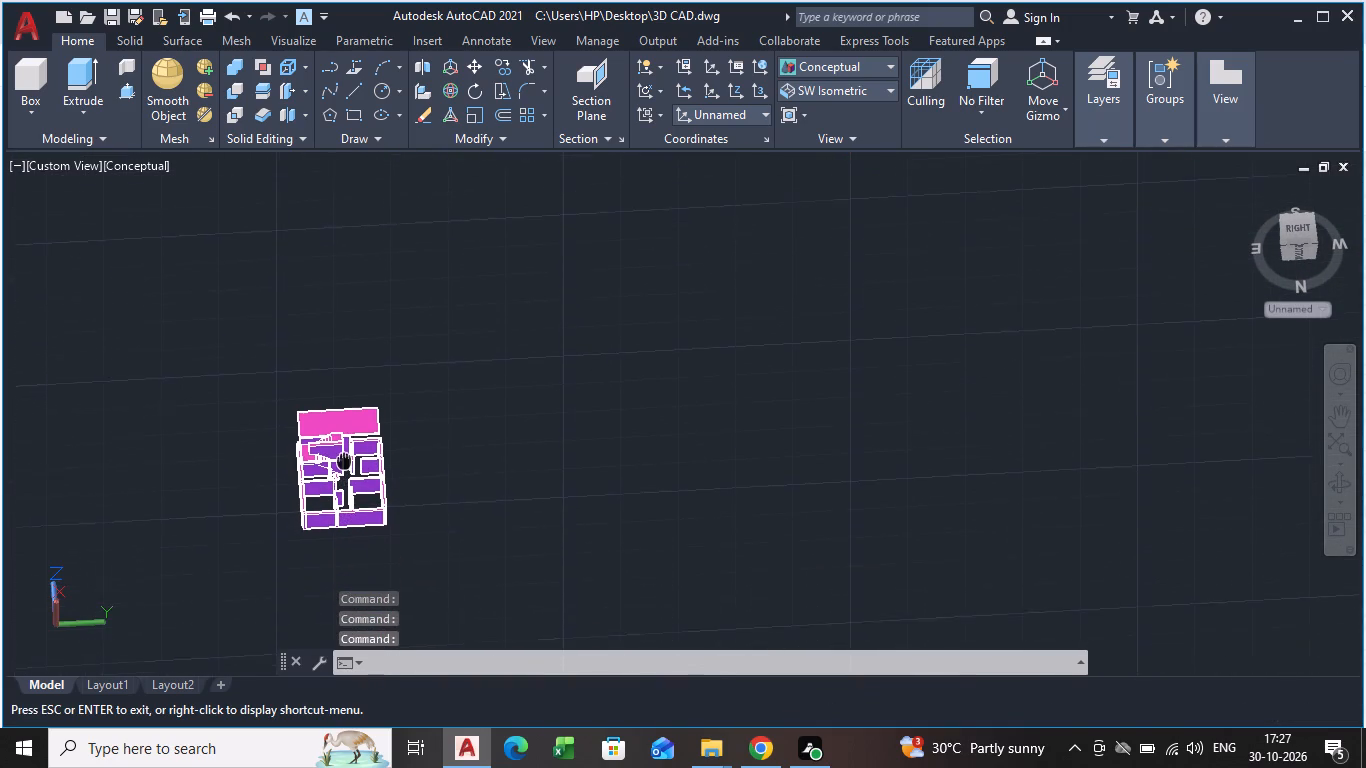
{"action": "middle_click_drag", "start_coordinate": [345, 430], "coordinate": [359, 348]}
{"action": "scroll", "coordinate": [346, 384], "scroll_direction": "up", "scroll_amount": 3}
{"action": "middle_click_drag", "start_coordinate": [346, 387], "coordinate": [330, 457], "text": "shift"}
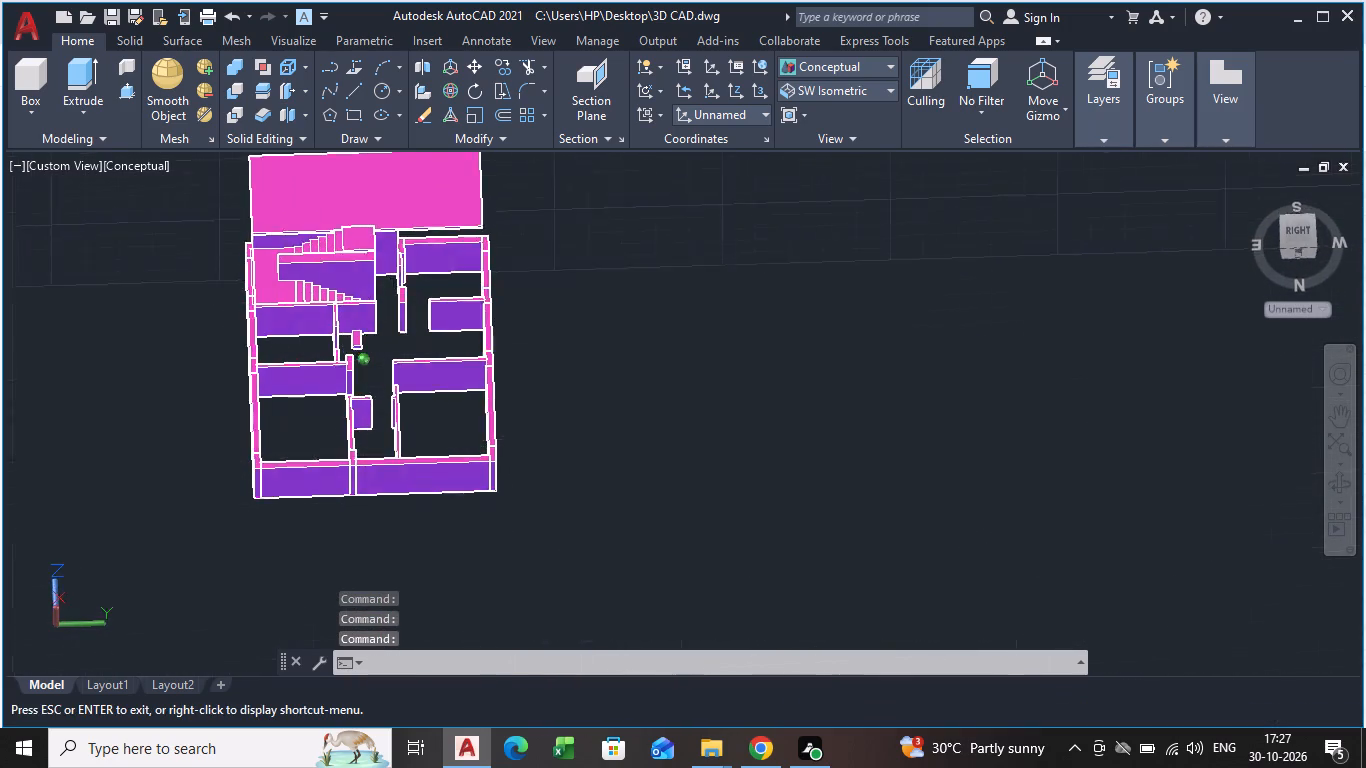
{"action": "middle_click_drag", "start_coordinate": [330, 457], "coordinate": [326, 493], "text": "shift"}
{"action": "scroll", "coordinate": [320, 427], "scroll_direction": "up", "scroll_amount": 1}
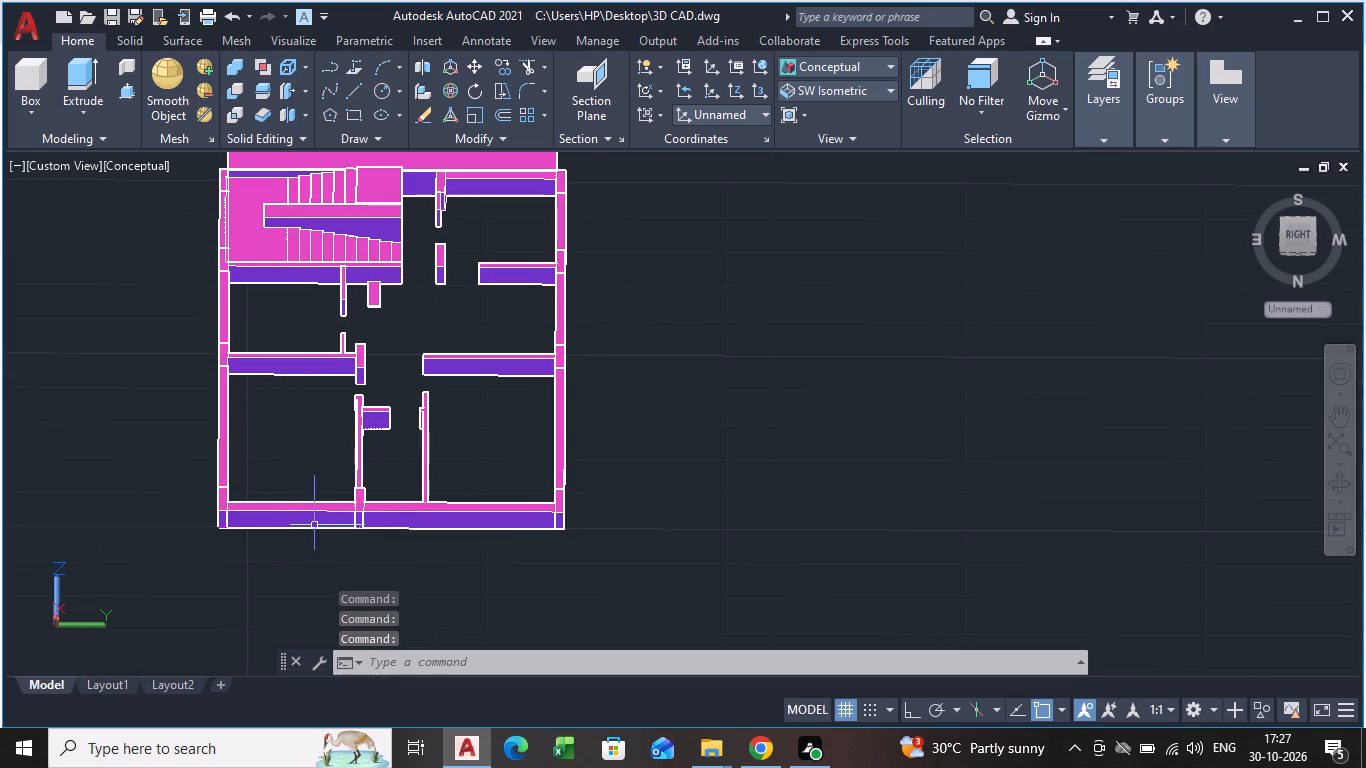
{"action": "middle_click_drag", "start_coordinate": [400, 503], "coordinate": [427, 432], "text": "shift"}
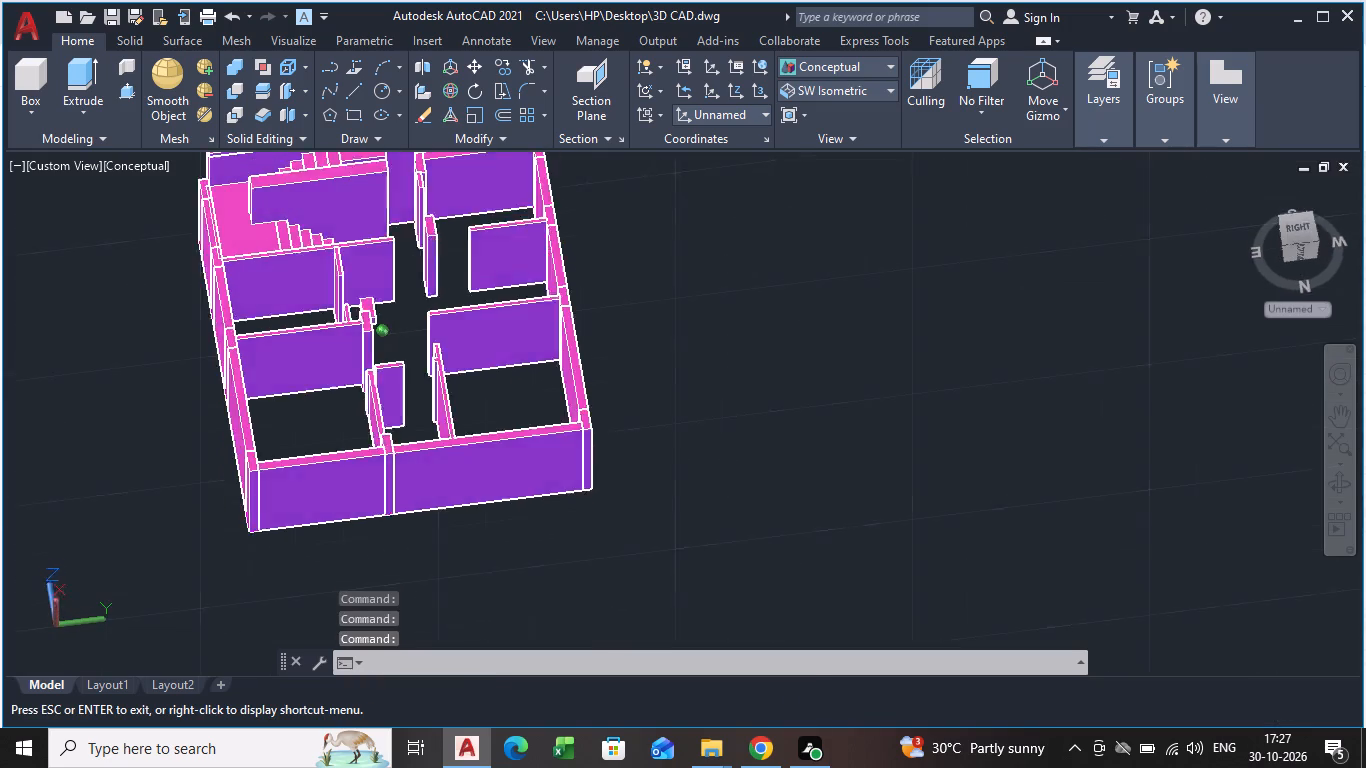
{"action": "middle_click_drag", "start_coordinate": [427, 432], "coordinate": [184, 484], "text": "shift"}
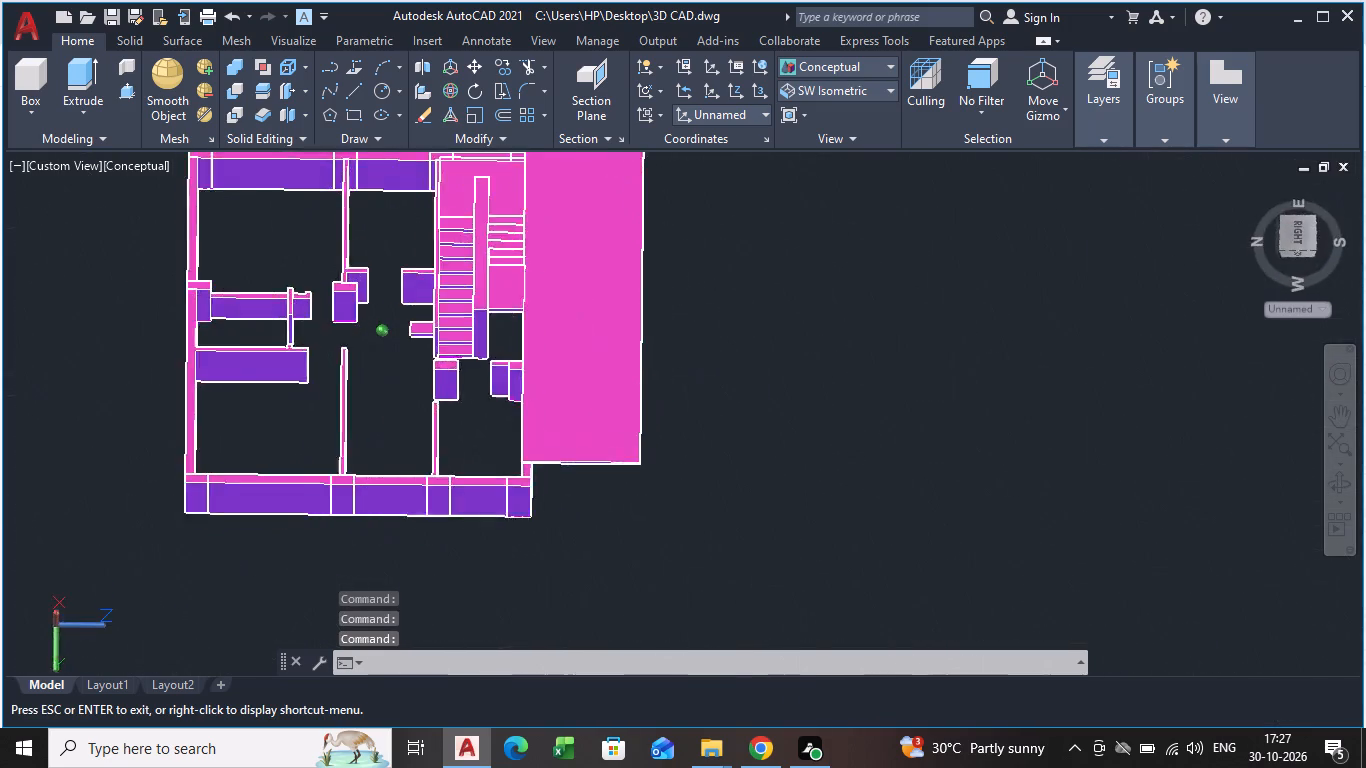
{"action": "middle_click_drag", "start_coordinate": [184, 484], "coordinate": [26, 355], "text": "shift"}
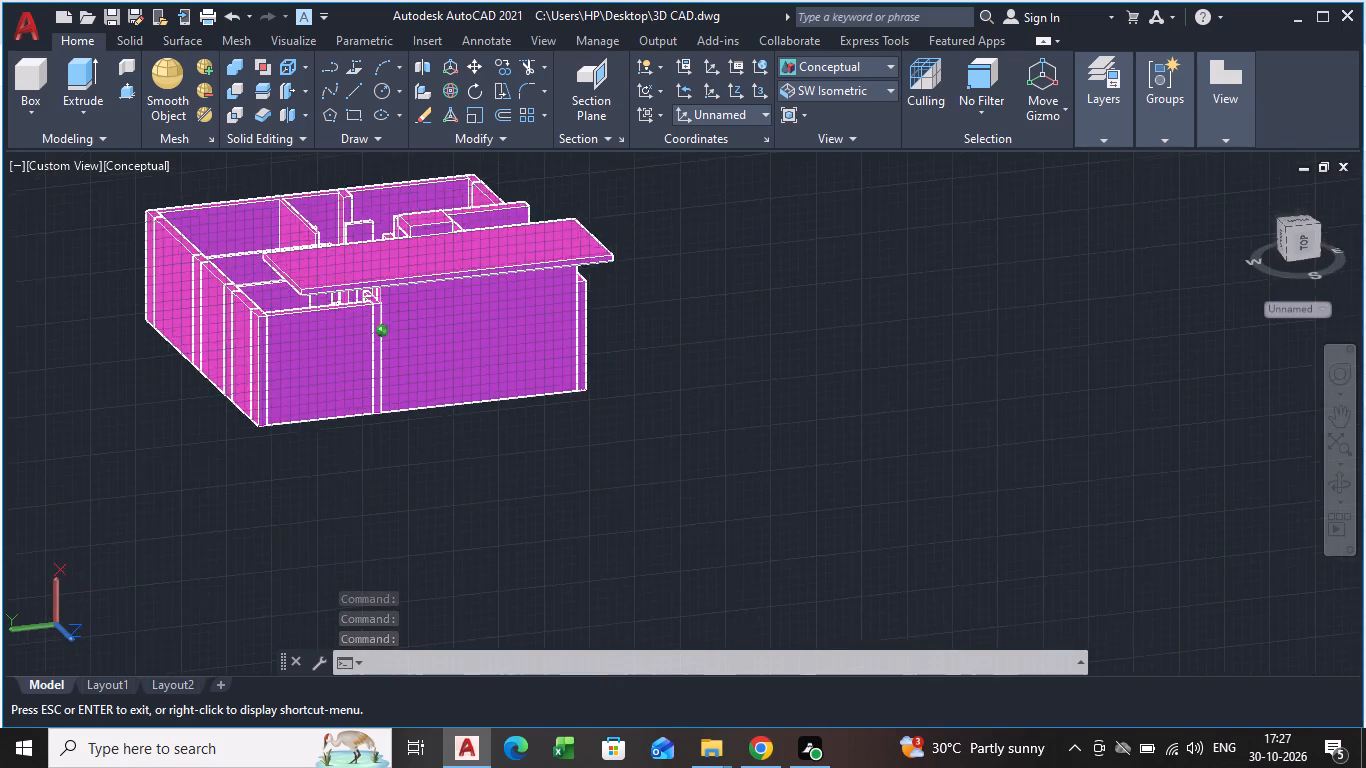
{"action": "middle_click_drag", "start_coordinate": [26, 355], "coordinate": [27, 354], "text": "shift"}
{"action": "scroll", "coordinate": [330, 361], "scroll_direction": "up", "scroll_amount": 3}
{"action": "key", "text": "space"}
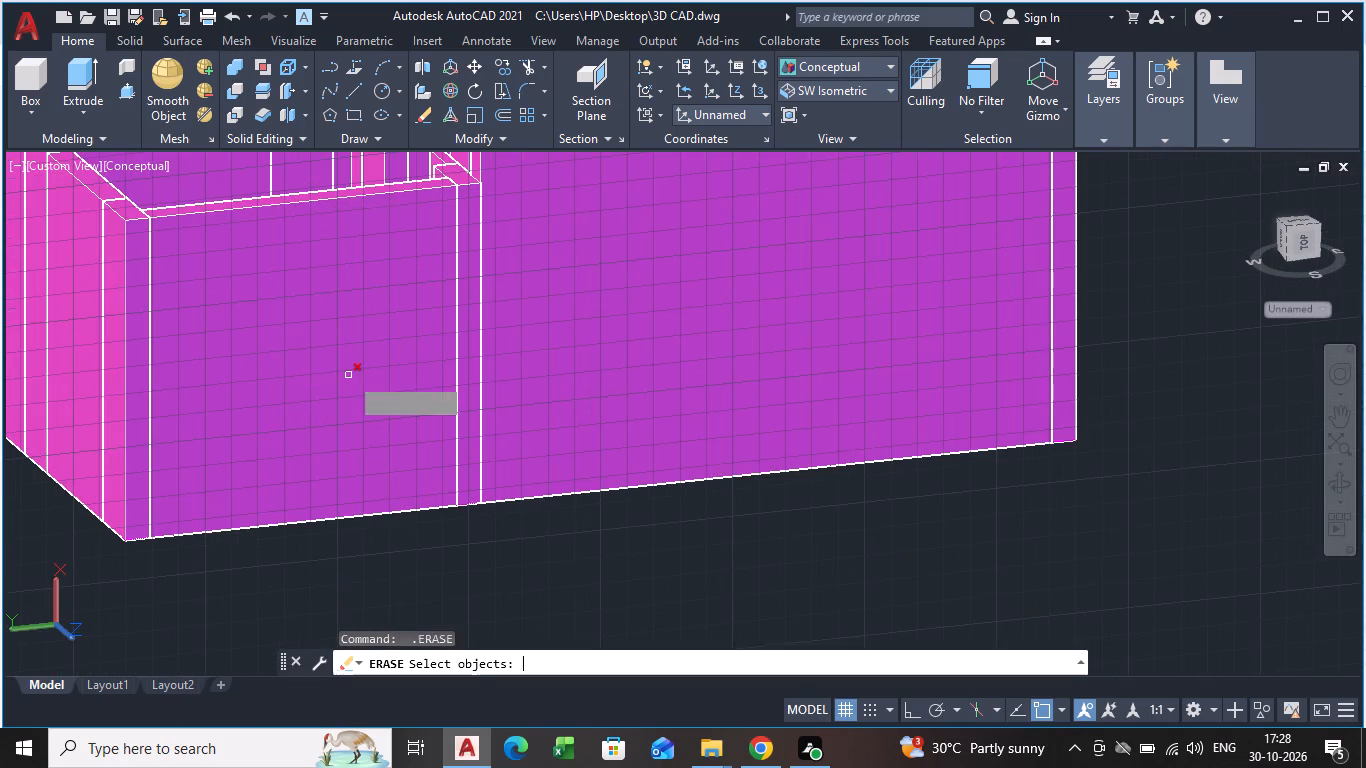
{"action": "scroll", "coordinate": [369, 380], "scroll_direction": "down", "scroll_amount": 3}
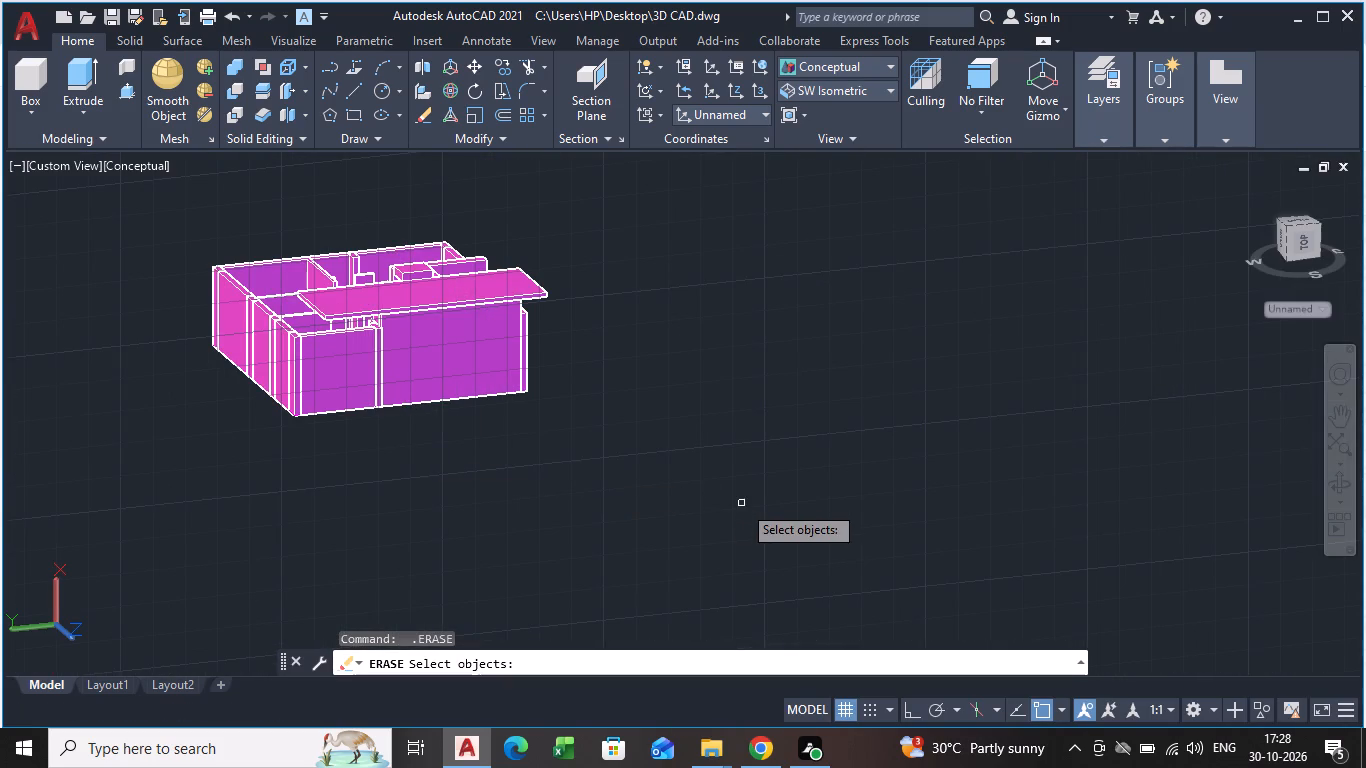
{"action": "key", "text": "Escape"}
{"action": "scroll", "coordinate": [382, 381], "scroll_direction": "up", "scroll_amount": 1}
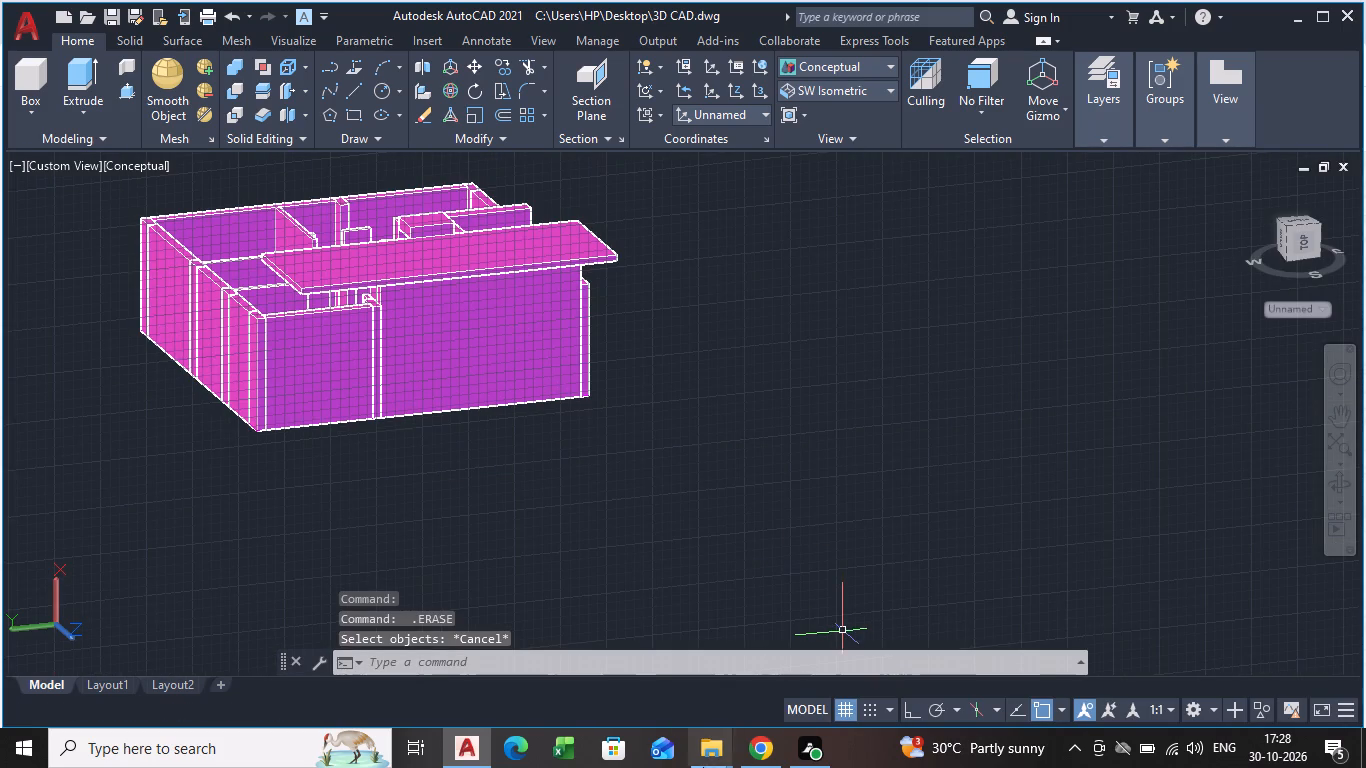
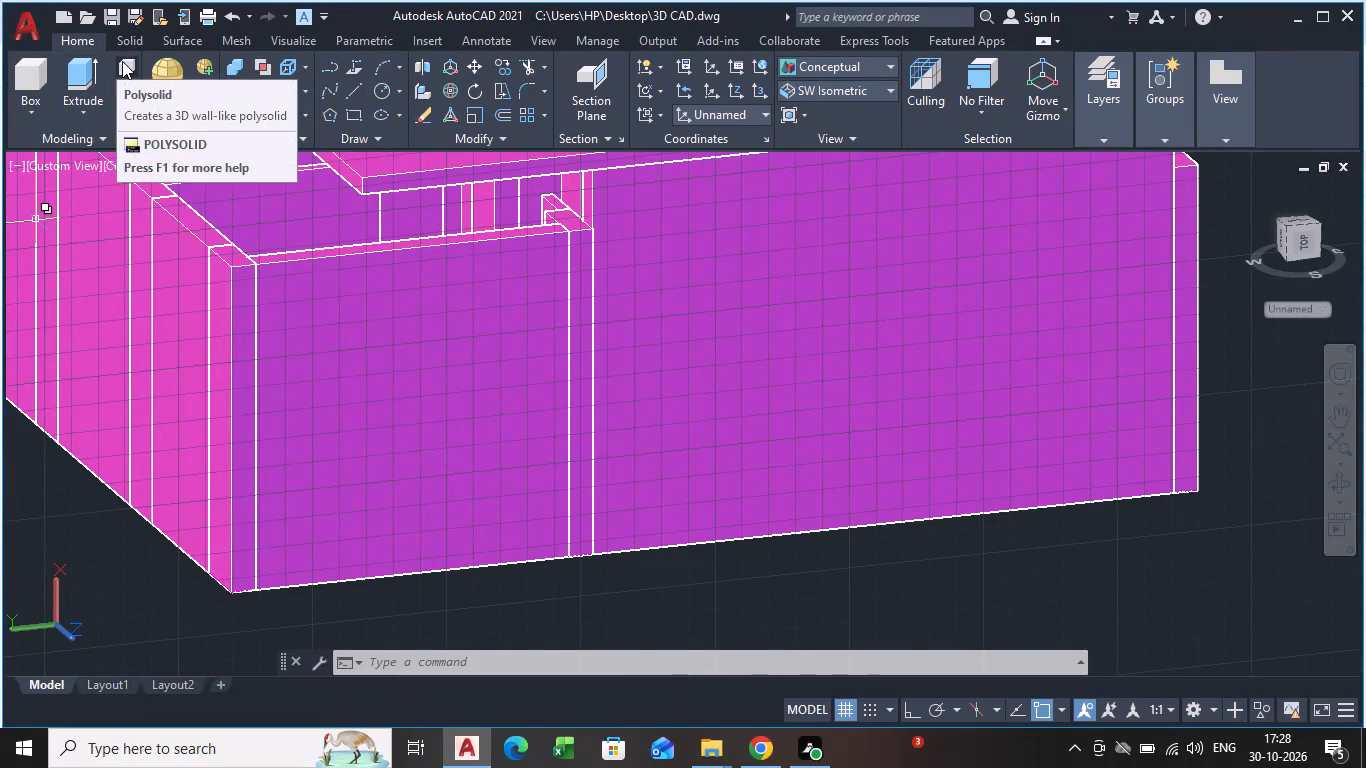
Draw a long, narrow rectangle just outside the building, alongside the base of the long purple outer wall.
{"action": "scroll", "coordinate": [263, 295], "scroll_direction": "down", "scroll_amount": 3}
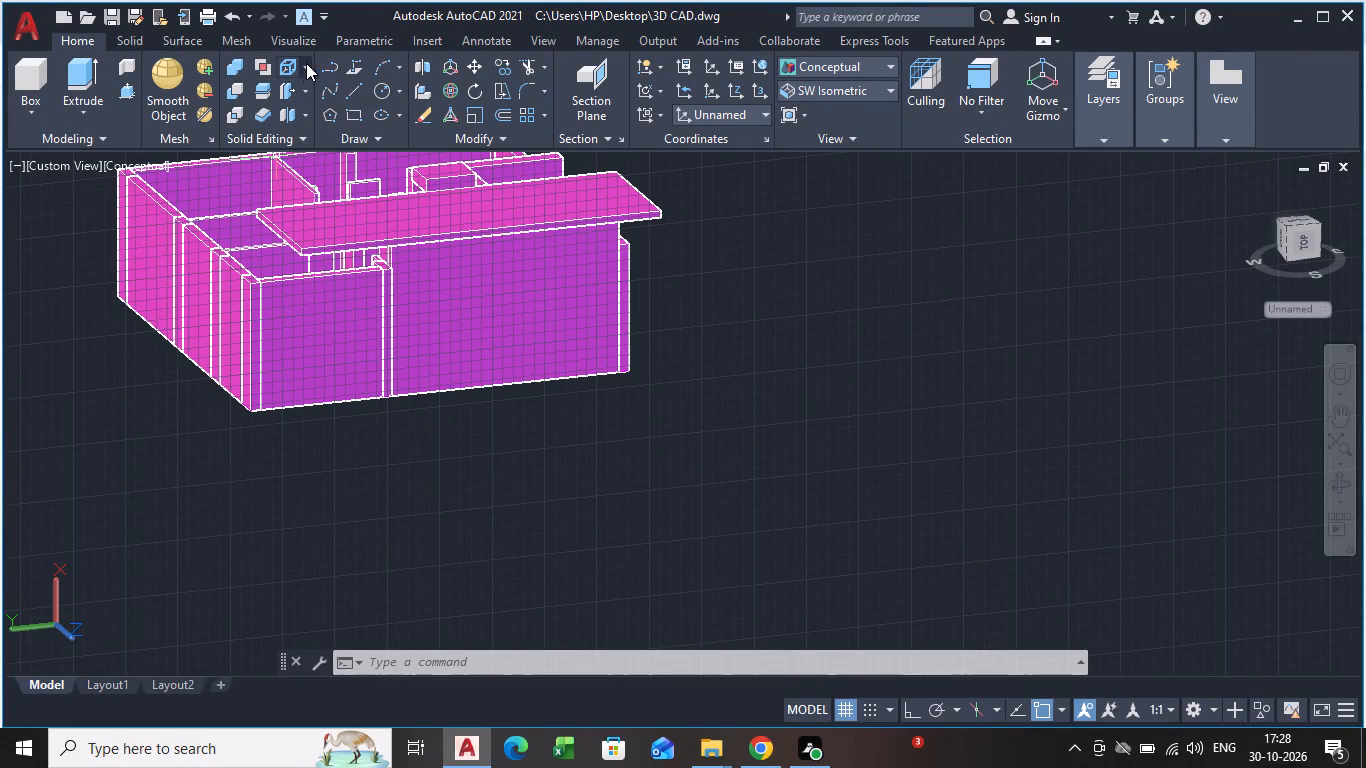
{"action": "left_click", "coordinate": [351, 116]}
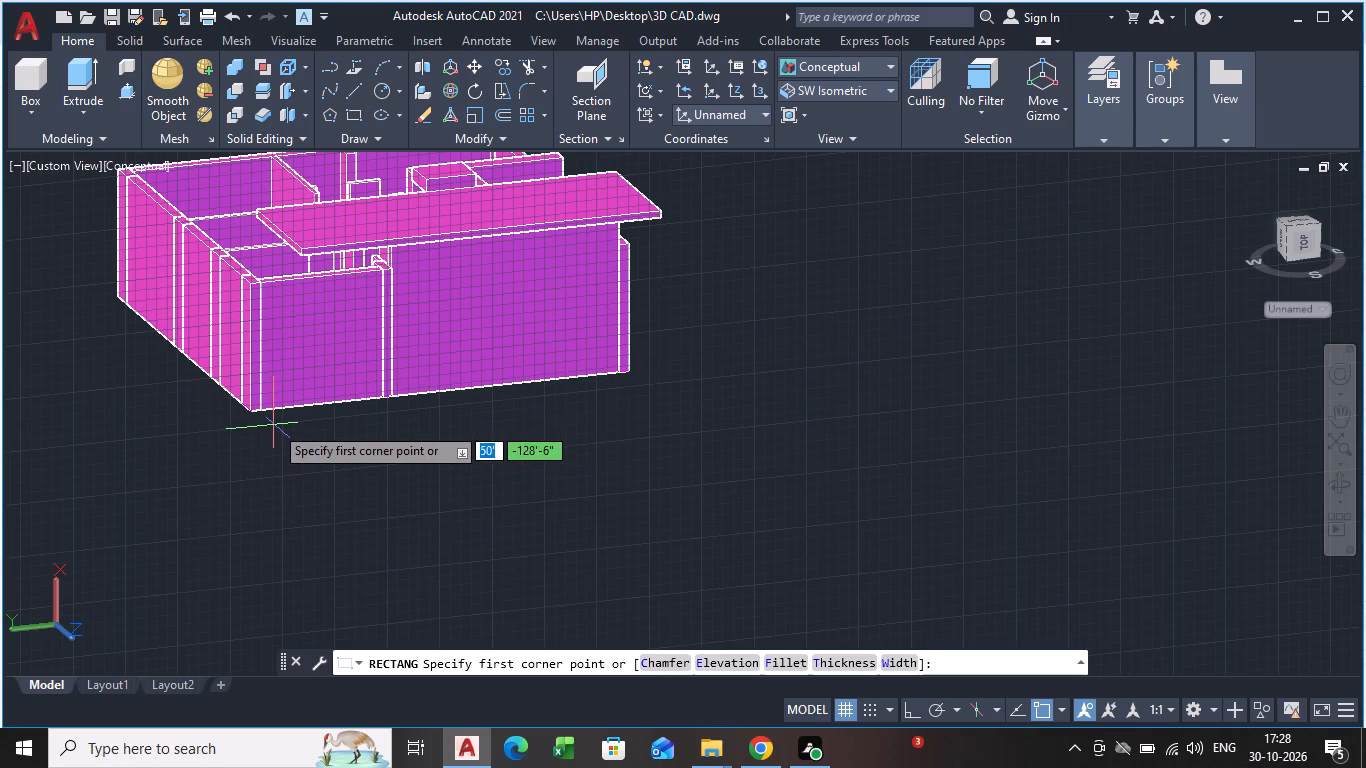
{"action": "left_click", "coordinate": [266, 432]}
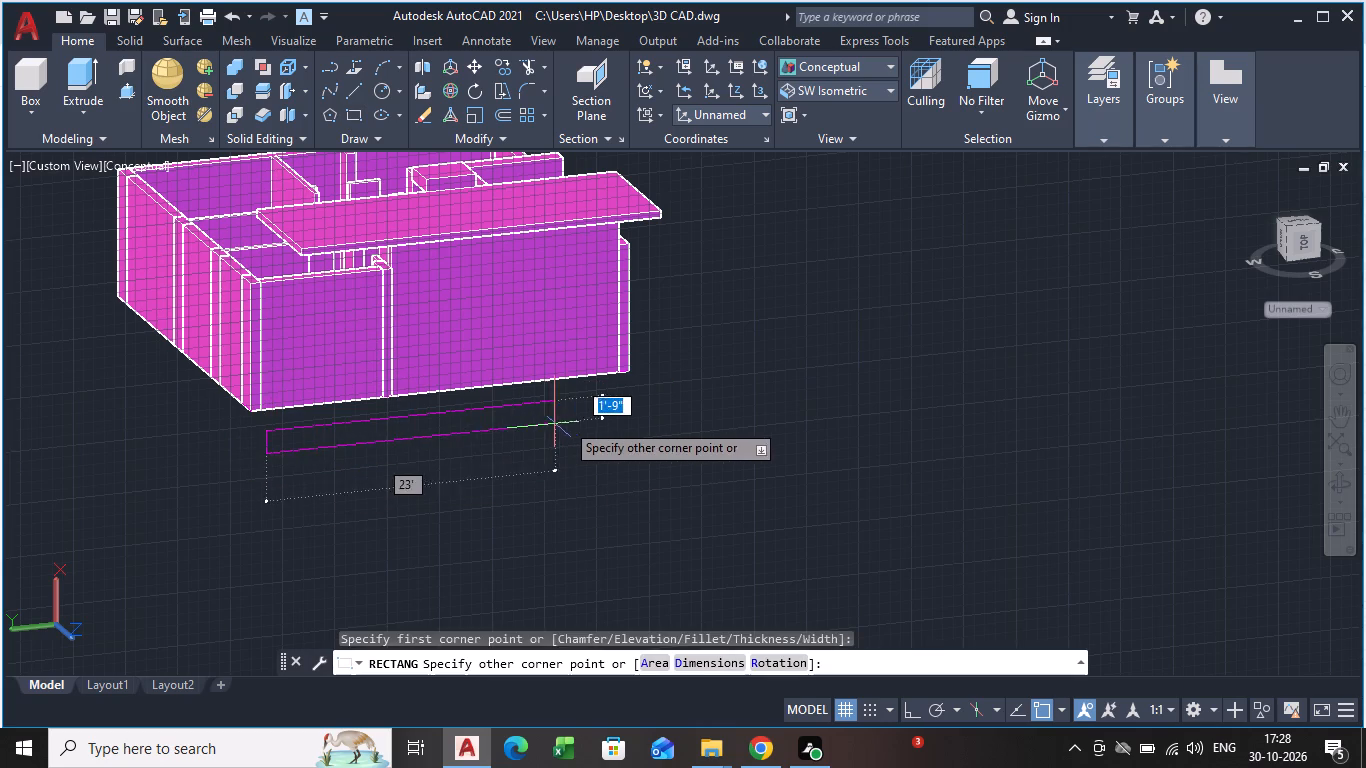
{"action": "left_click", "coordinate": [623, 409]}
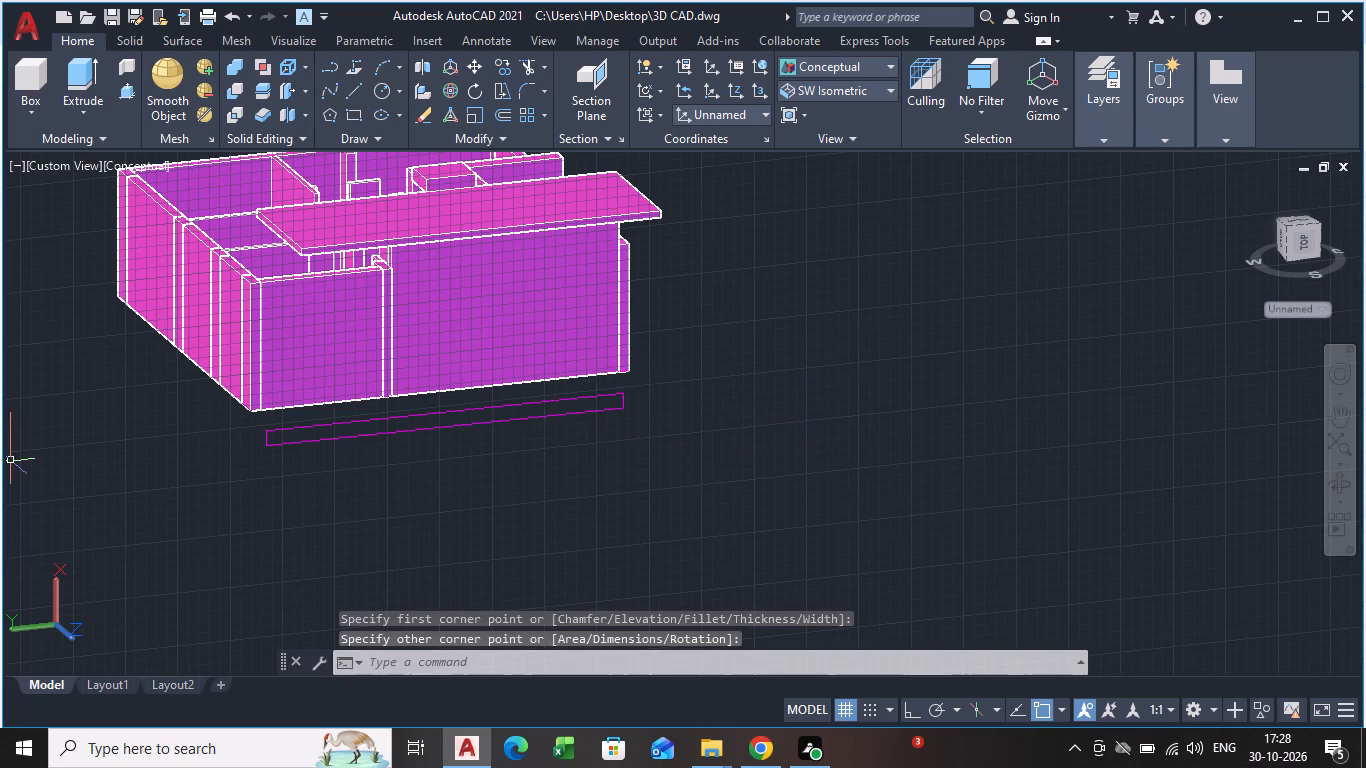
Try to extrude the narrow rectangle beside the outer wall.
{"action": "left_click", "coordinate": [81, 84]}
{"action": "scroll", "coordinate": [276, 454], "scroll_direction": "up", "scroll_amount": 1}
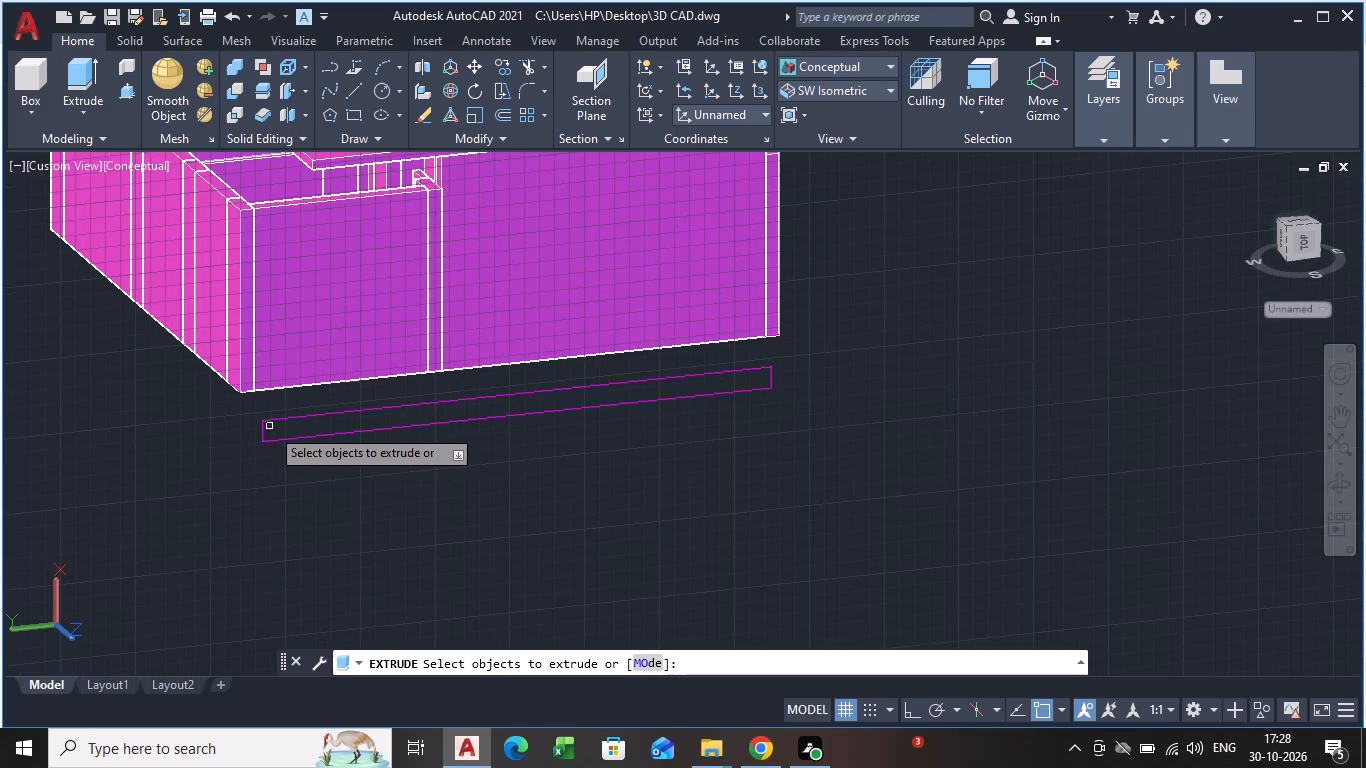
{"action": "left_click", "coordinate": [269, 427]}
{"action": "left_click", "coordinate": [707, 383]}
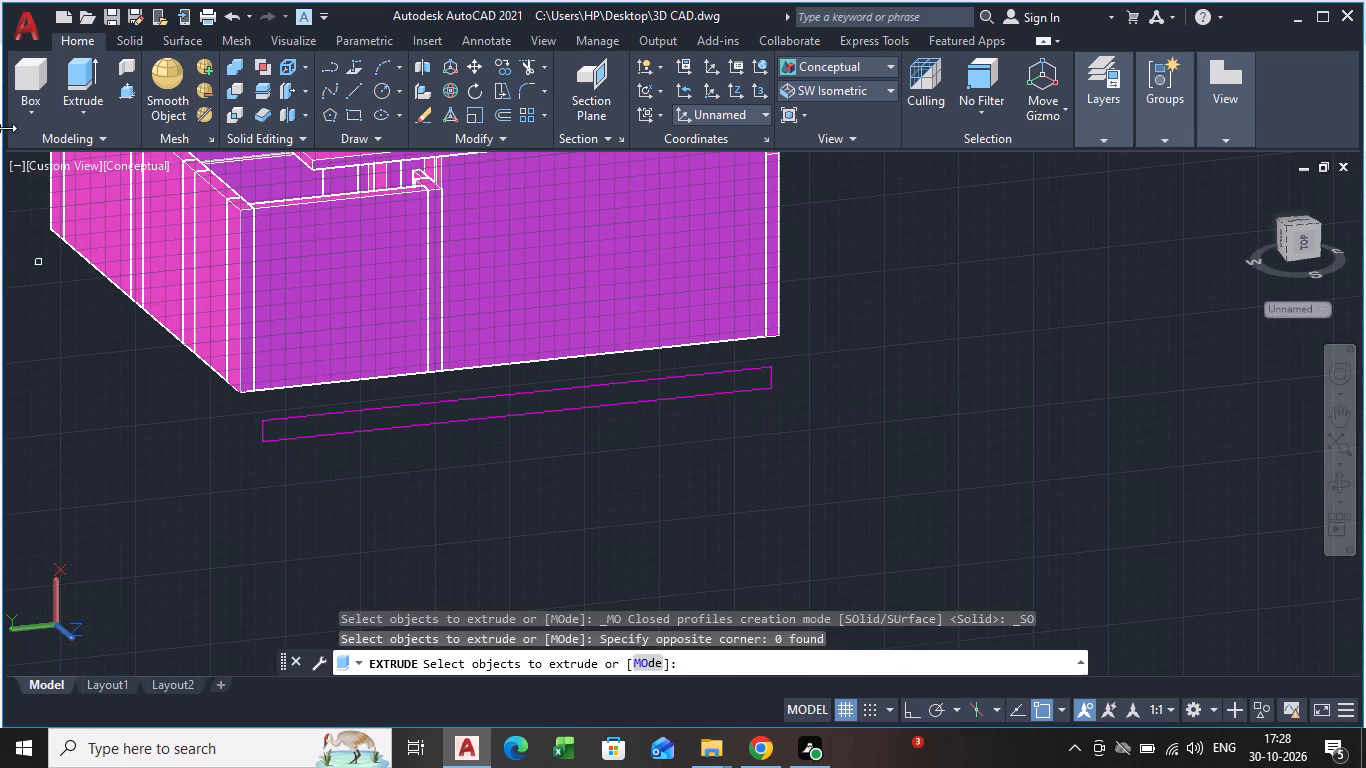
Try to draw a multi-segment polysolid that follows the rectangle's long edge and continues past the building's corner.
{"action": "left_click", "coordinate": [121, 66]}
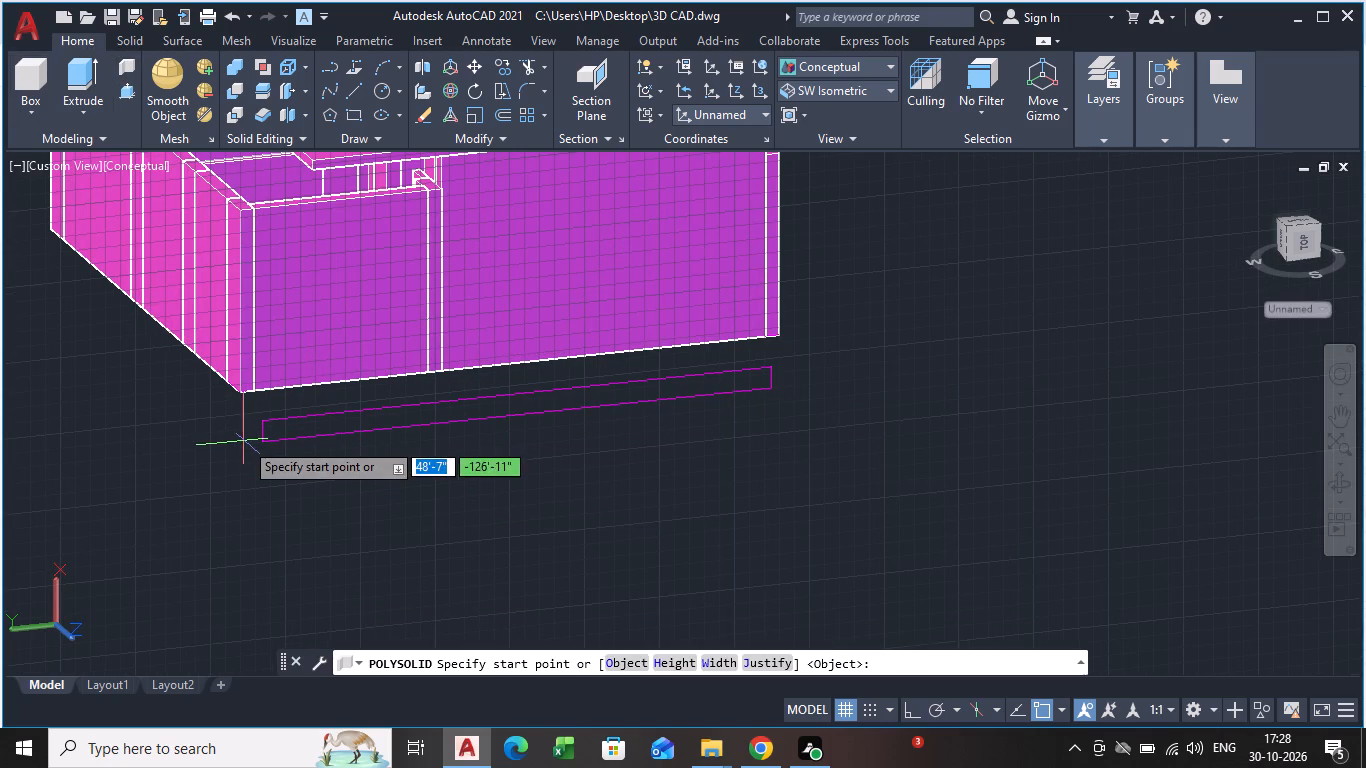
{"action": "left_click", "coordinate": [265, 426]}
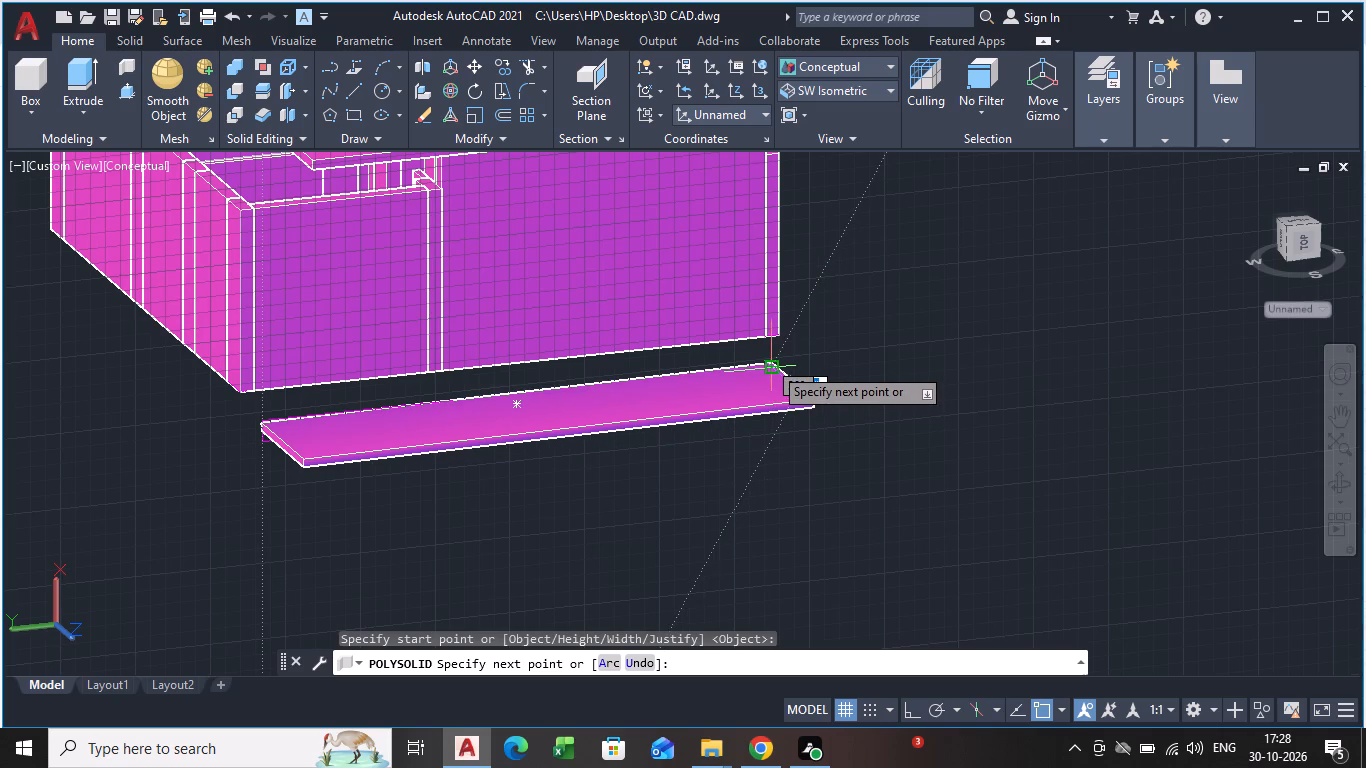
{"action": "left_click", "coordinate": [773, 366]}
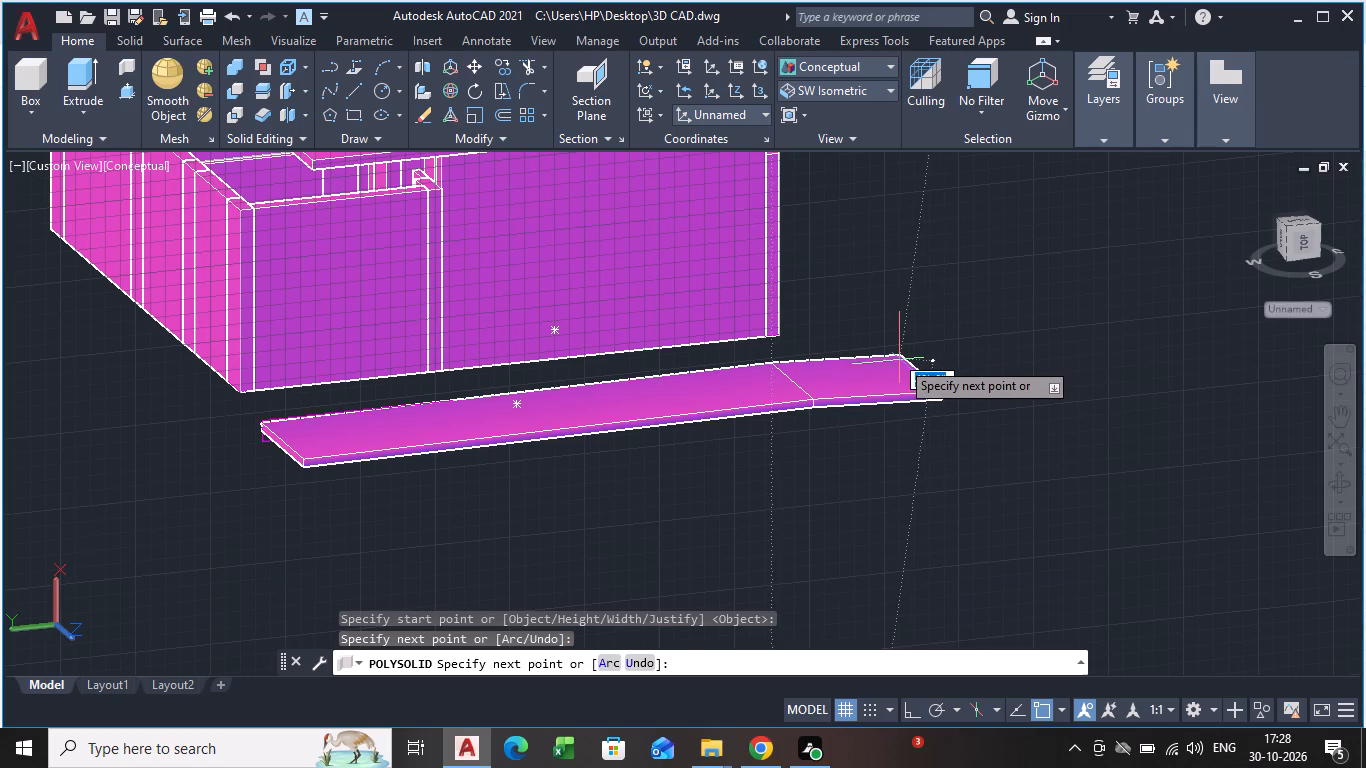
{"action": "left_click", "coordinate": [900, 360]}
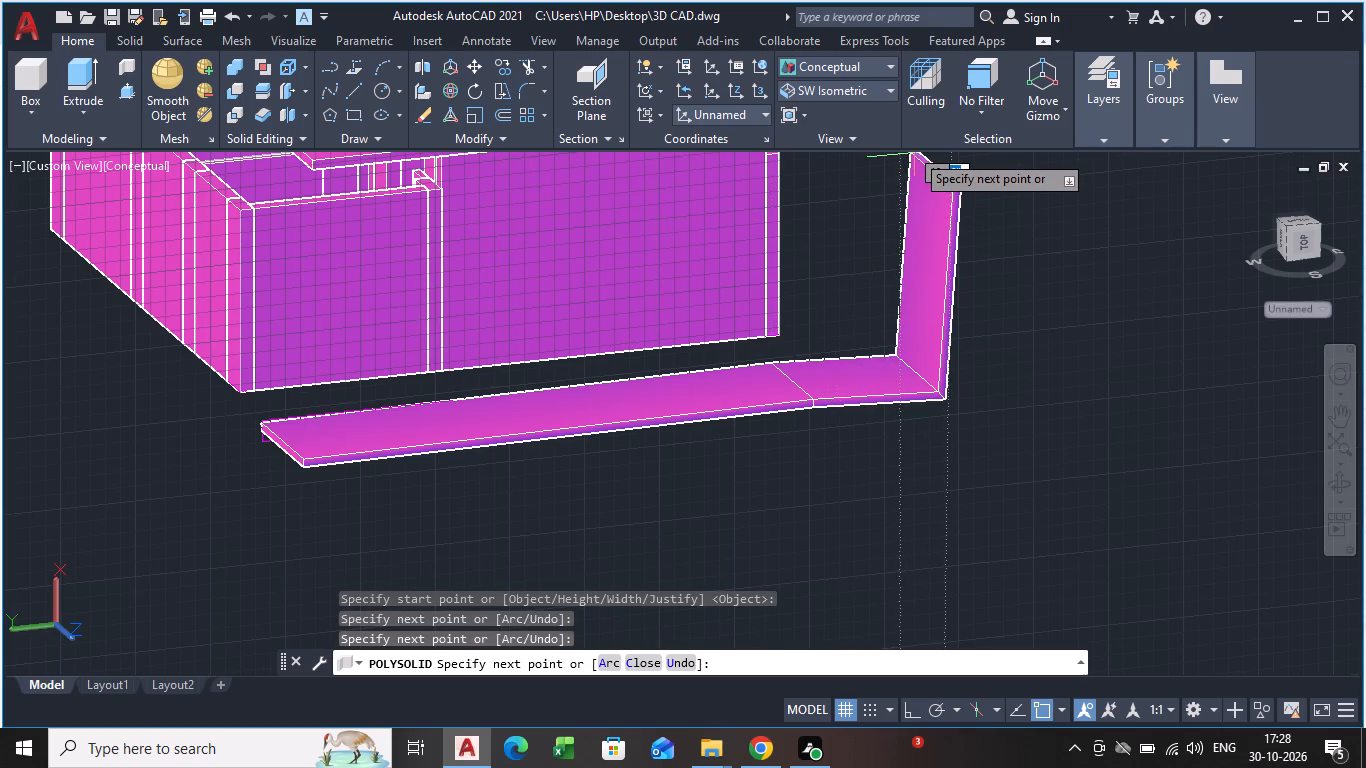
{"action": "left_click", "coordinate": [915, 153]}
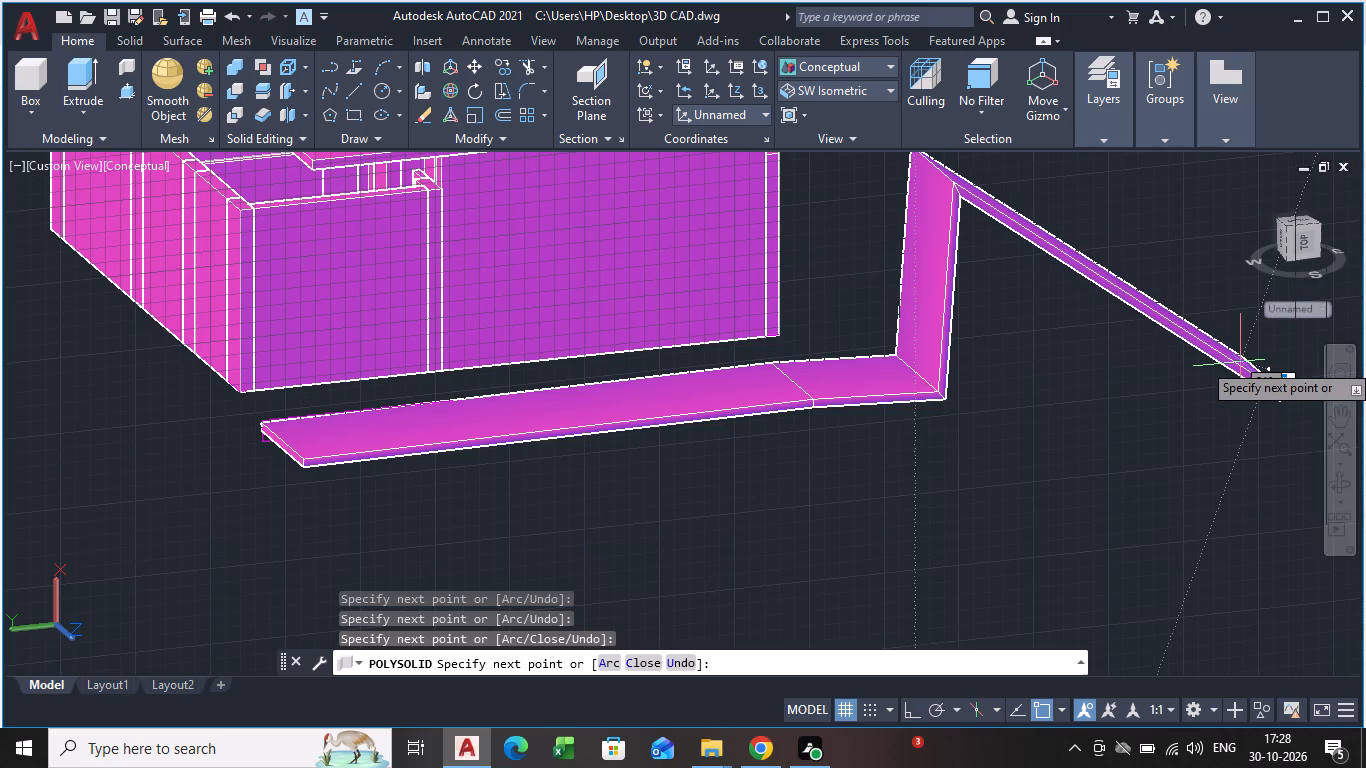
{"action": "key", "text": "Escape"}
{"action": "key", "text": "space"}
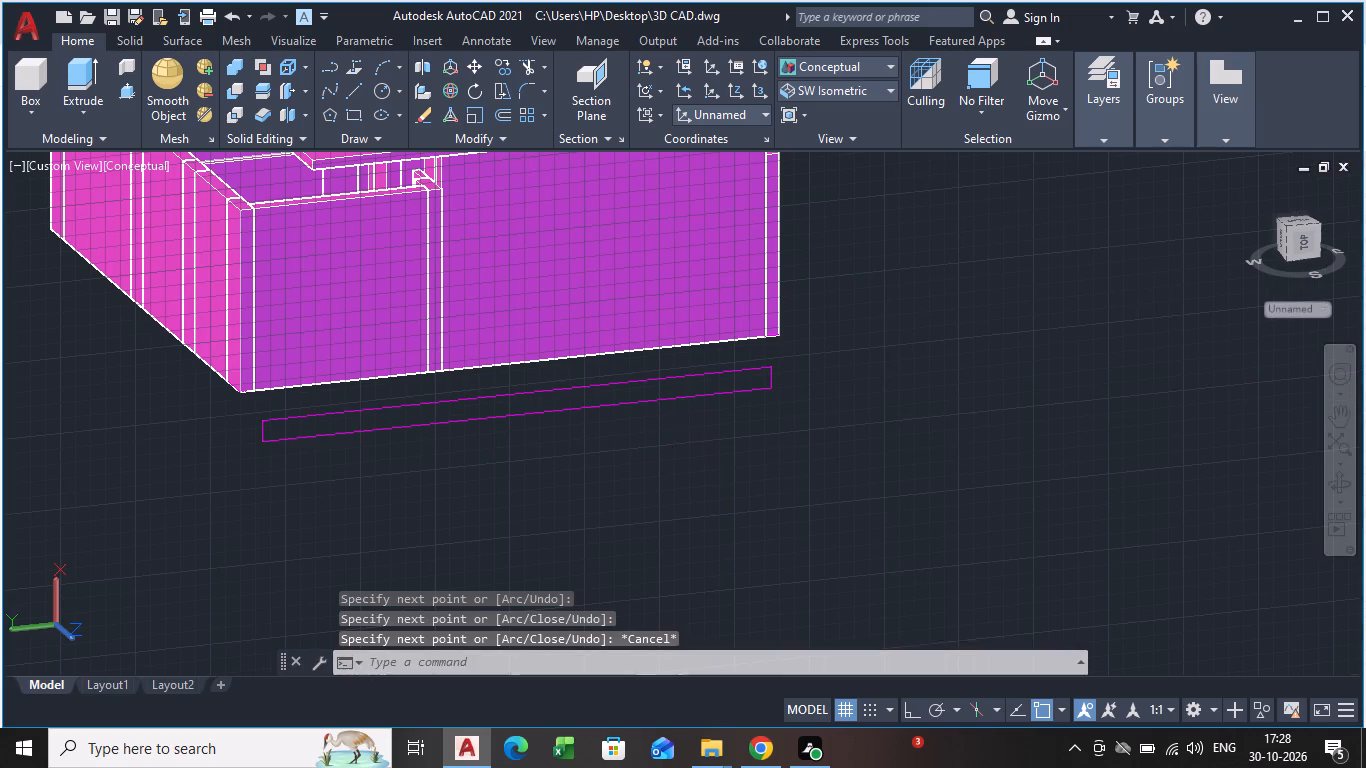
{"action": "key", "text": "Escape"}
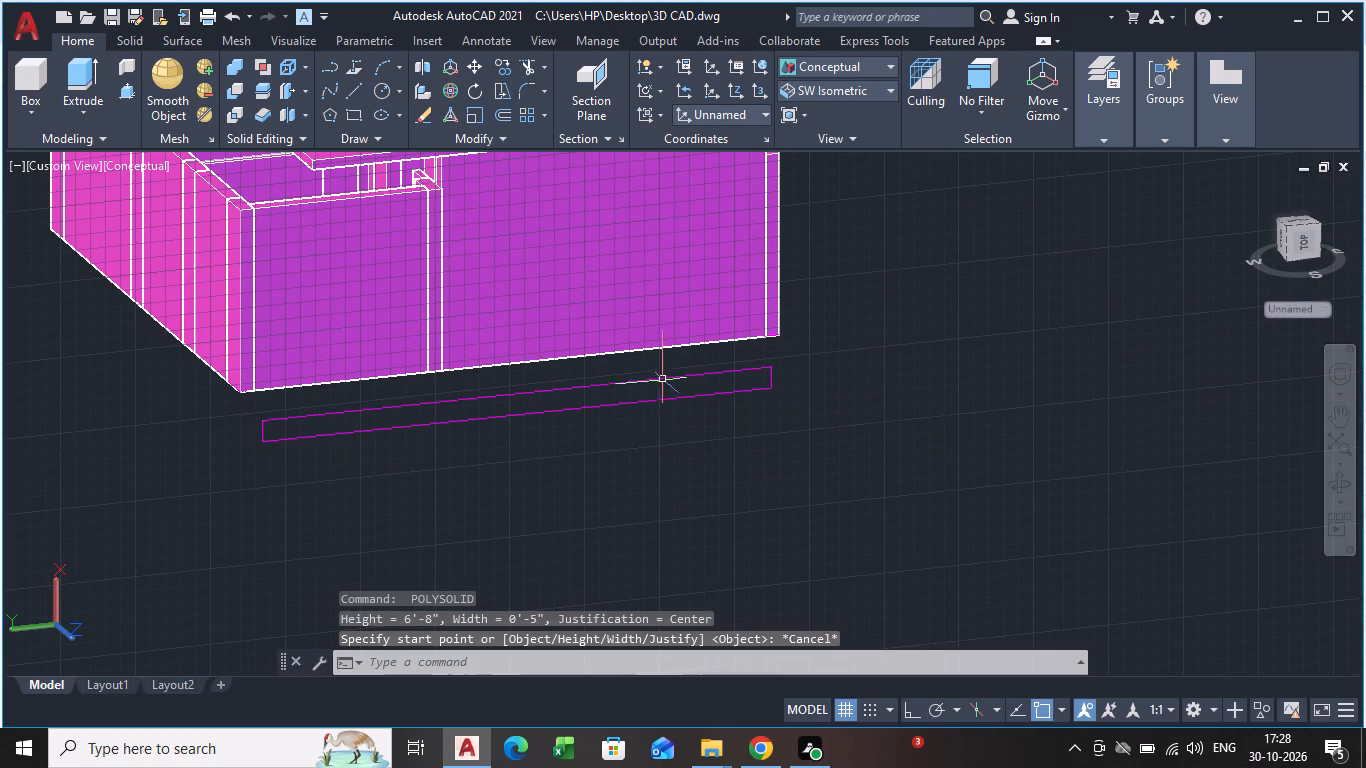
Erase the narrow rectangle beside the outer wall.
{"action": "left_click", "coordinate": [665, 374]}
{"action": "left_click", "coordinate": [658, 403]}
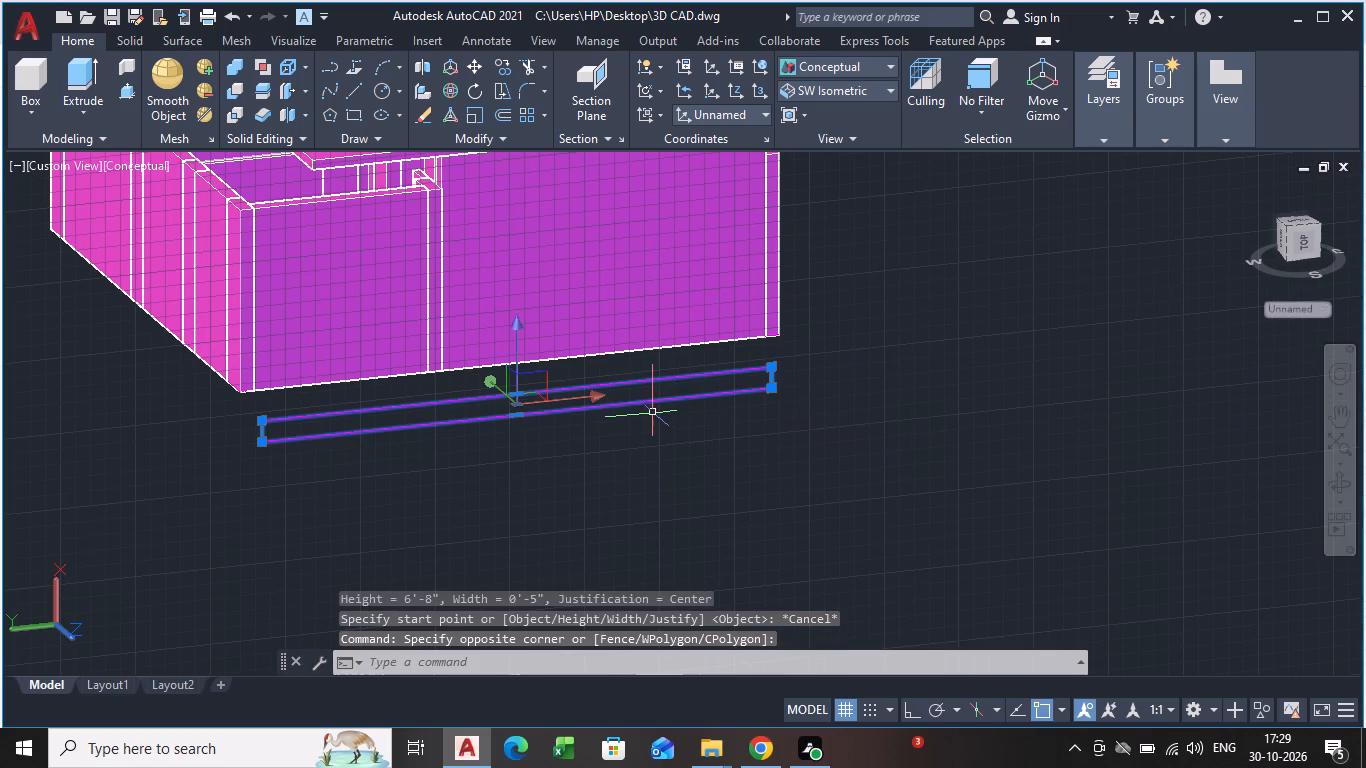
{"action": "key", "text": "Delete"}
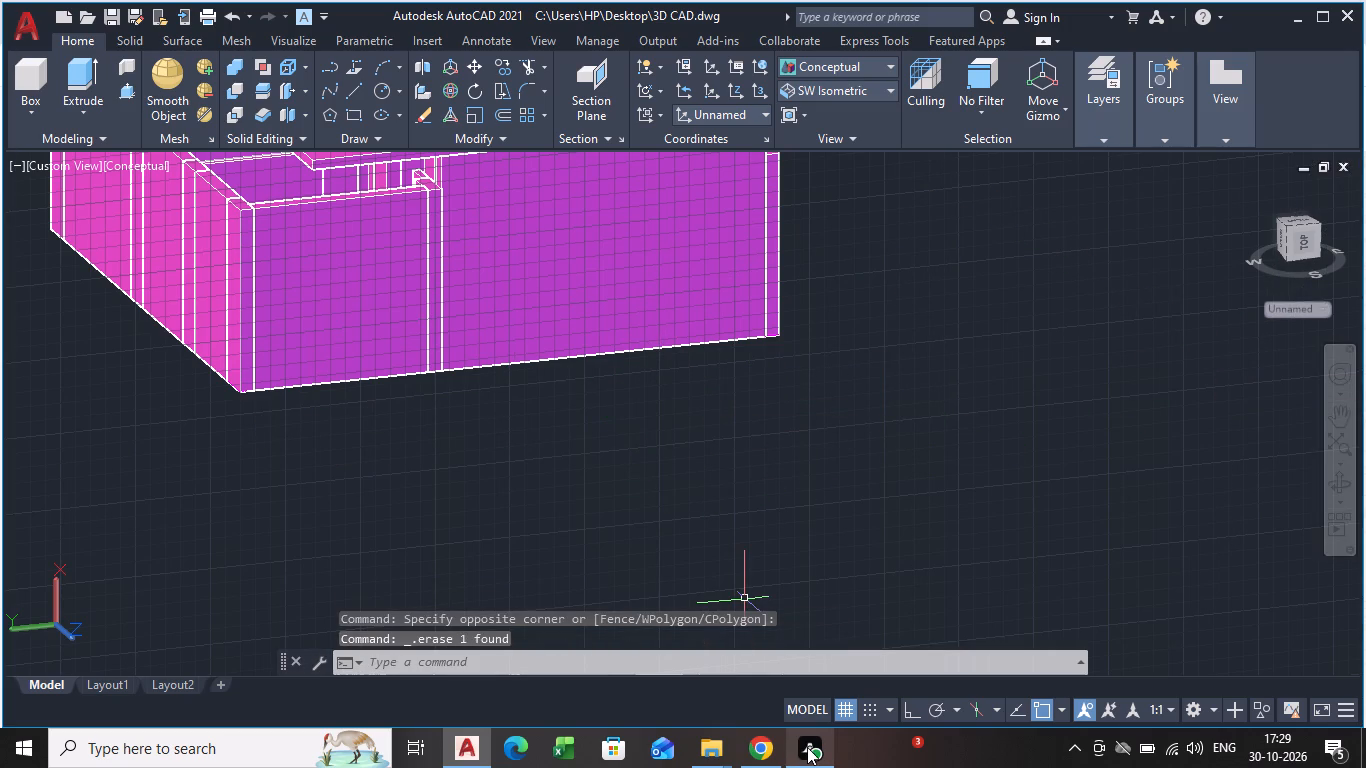
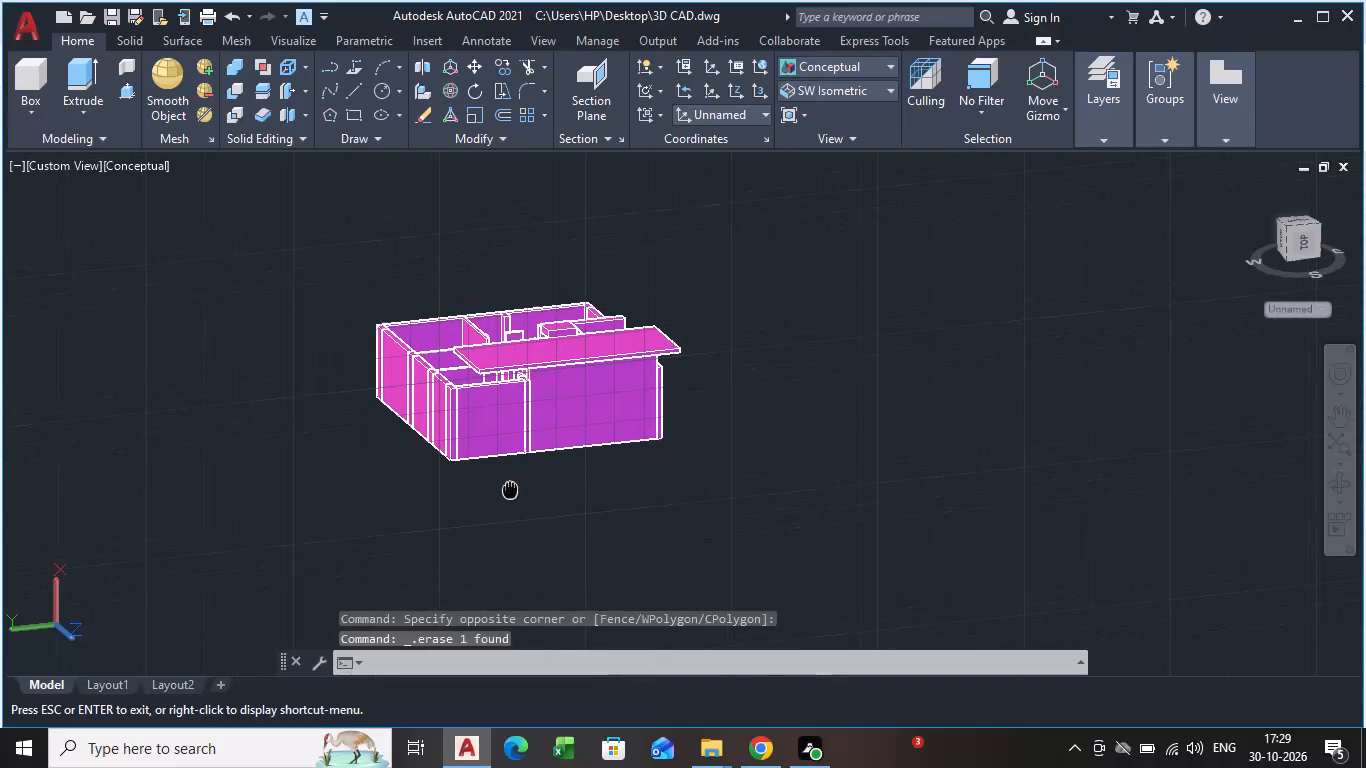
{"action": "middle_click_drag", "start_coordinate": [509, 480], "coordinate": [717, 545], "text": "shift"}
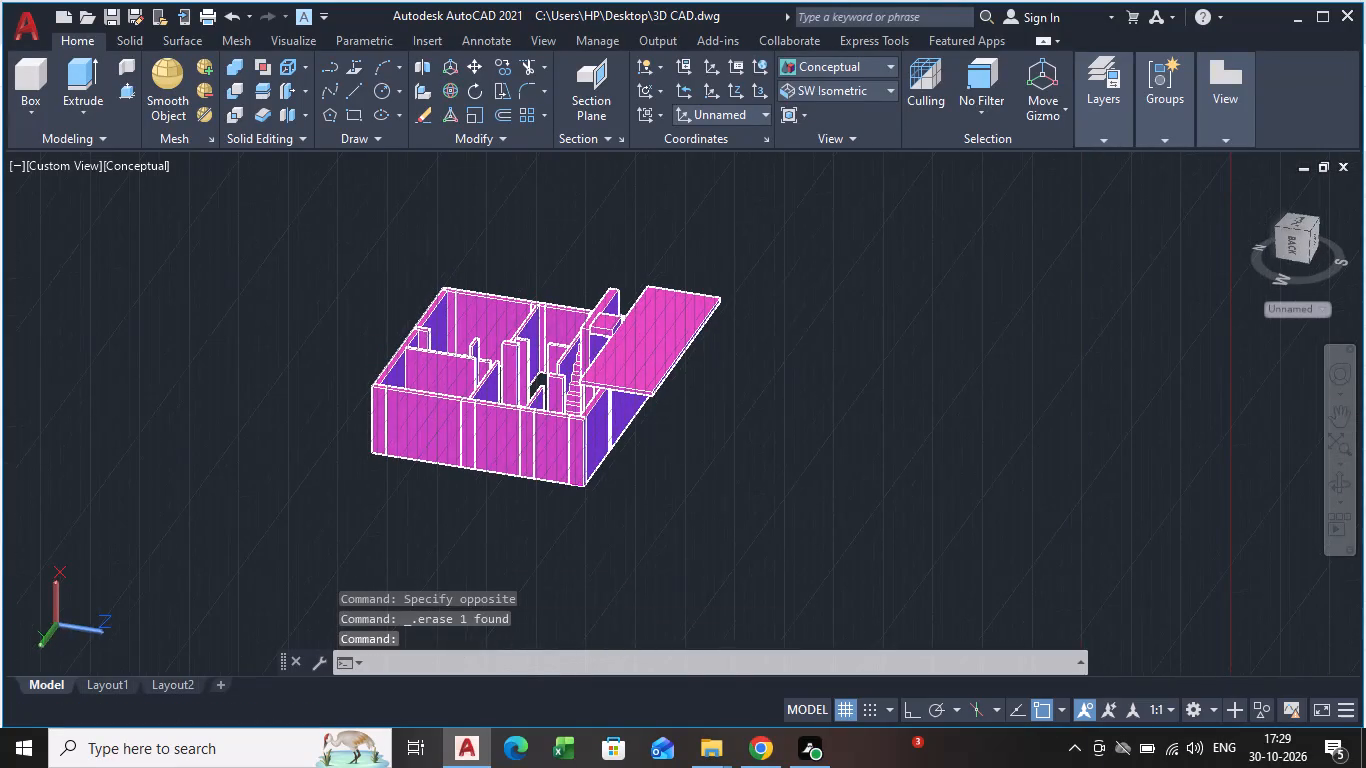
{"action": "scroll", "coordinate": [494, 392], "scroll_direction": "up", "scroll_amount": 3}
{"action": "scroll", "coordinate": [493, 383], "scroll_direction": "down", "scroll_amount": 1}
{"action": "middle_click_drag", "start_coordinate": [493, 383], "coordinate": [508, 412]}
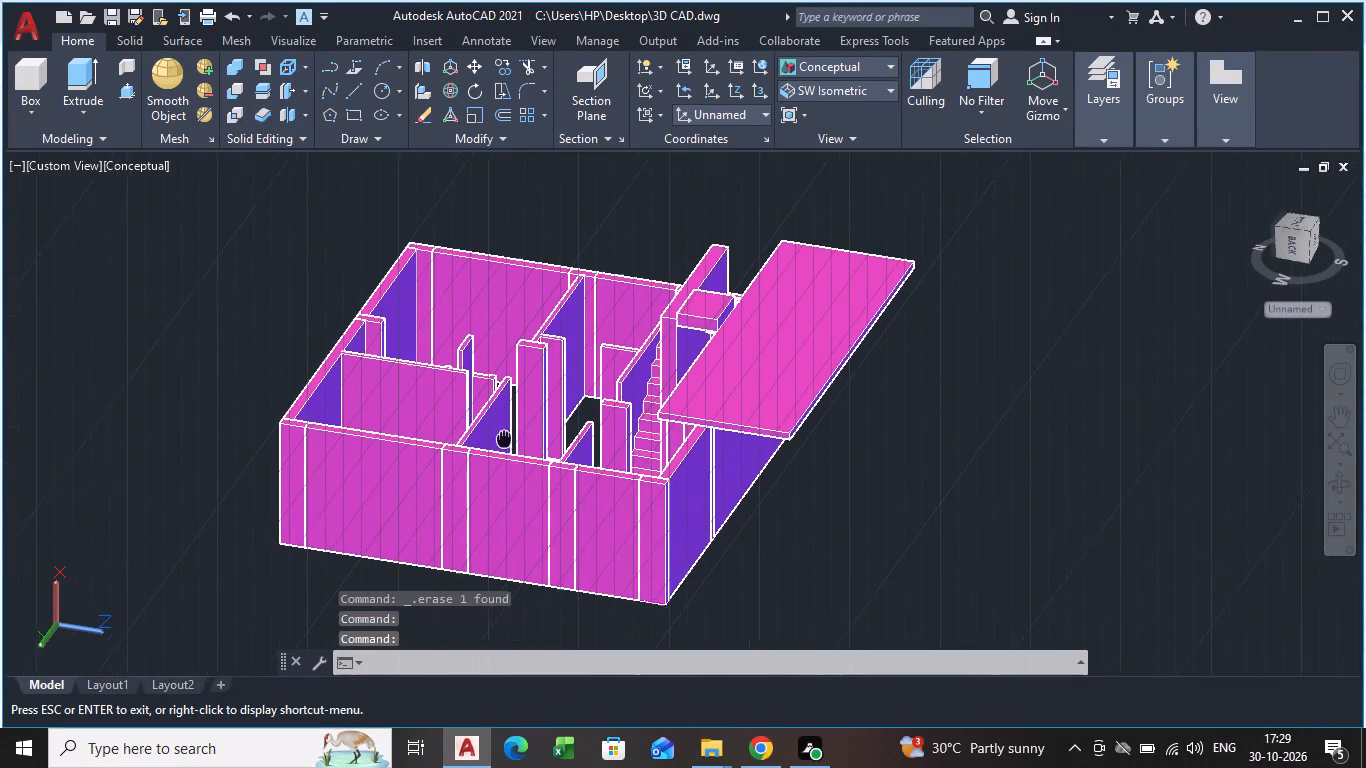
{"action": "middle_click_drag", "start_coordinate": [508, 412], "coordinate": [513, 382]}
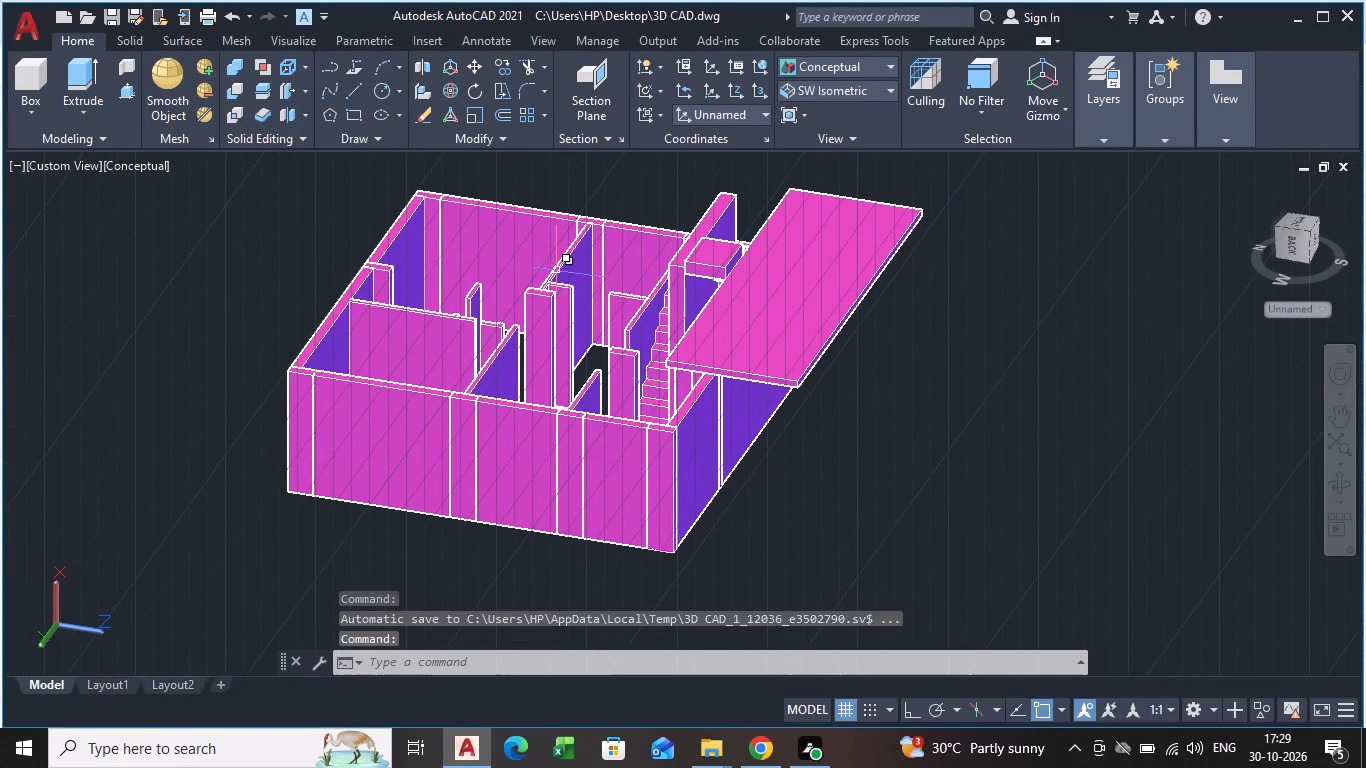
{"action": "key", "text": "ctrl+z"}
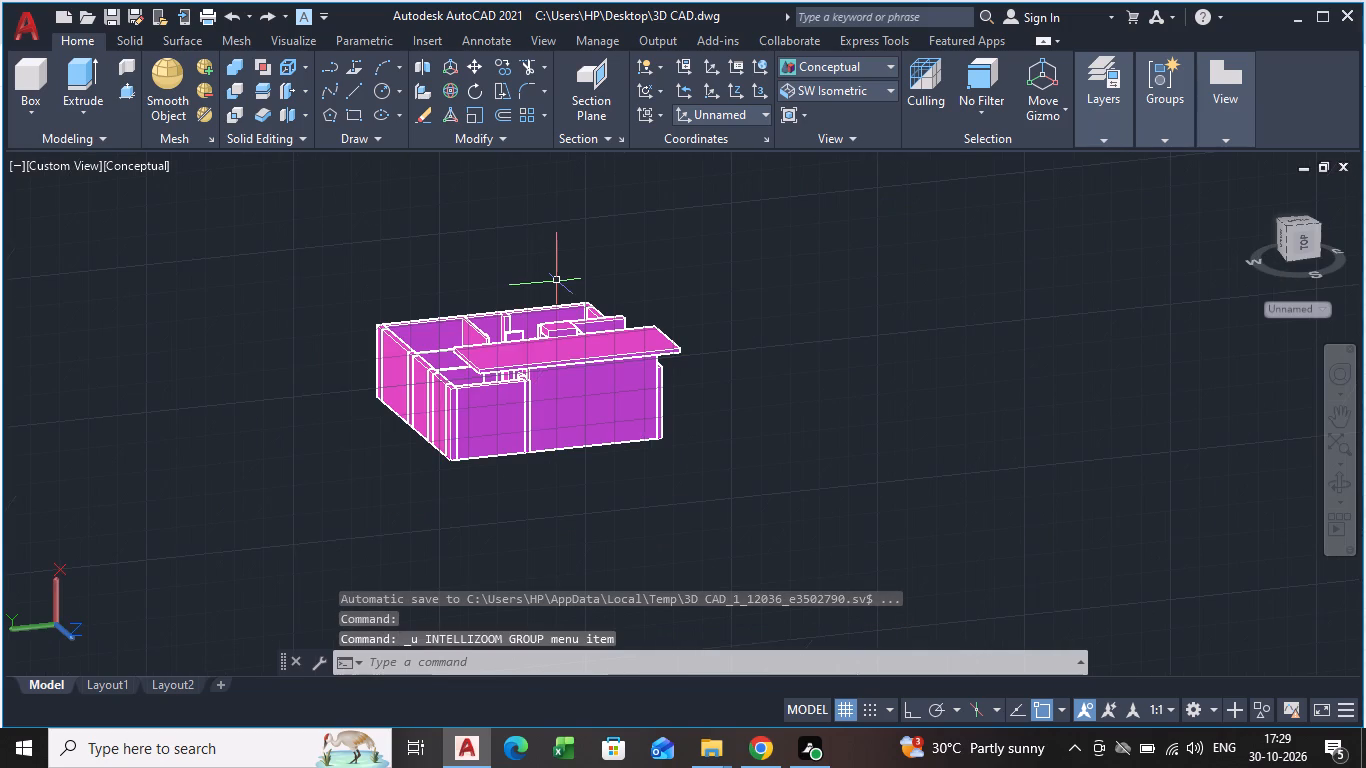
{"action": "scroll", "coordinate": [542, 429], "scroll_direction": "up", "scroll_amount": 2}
Save the 3D CAD drawing under its existing name.
{"action": "key", "text": "ctrl+s"}
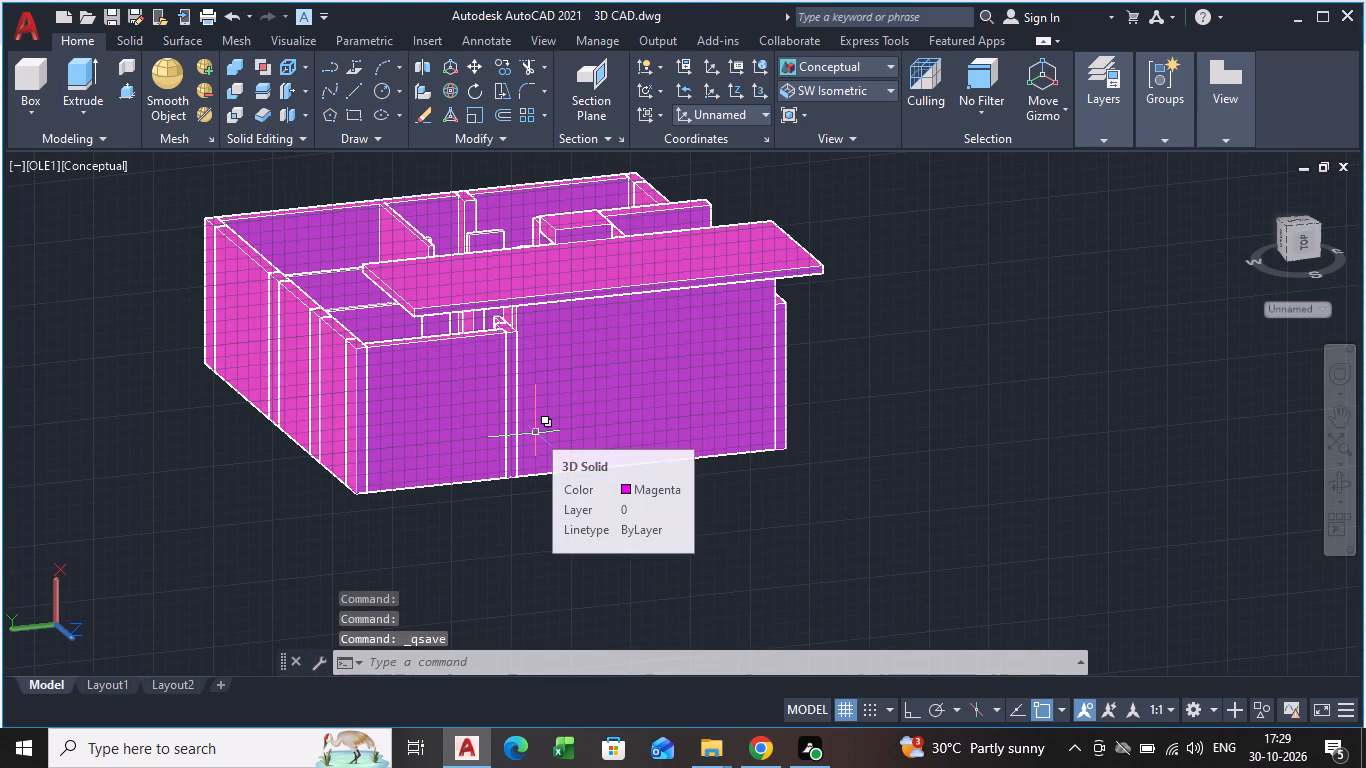
{"action": "key", "text": "ctrl+s"}
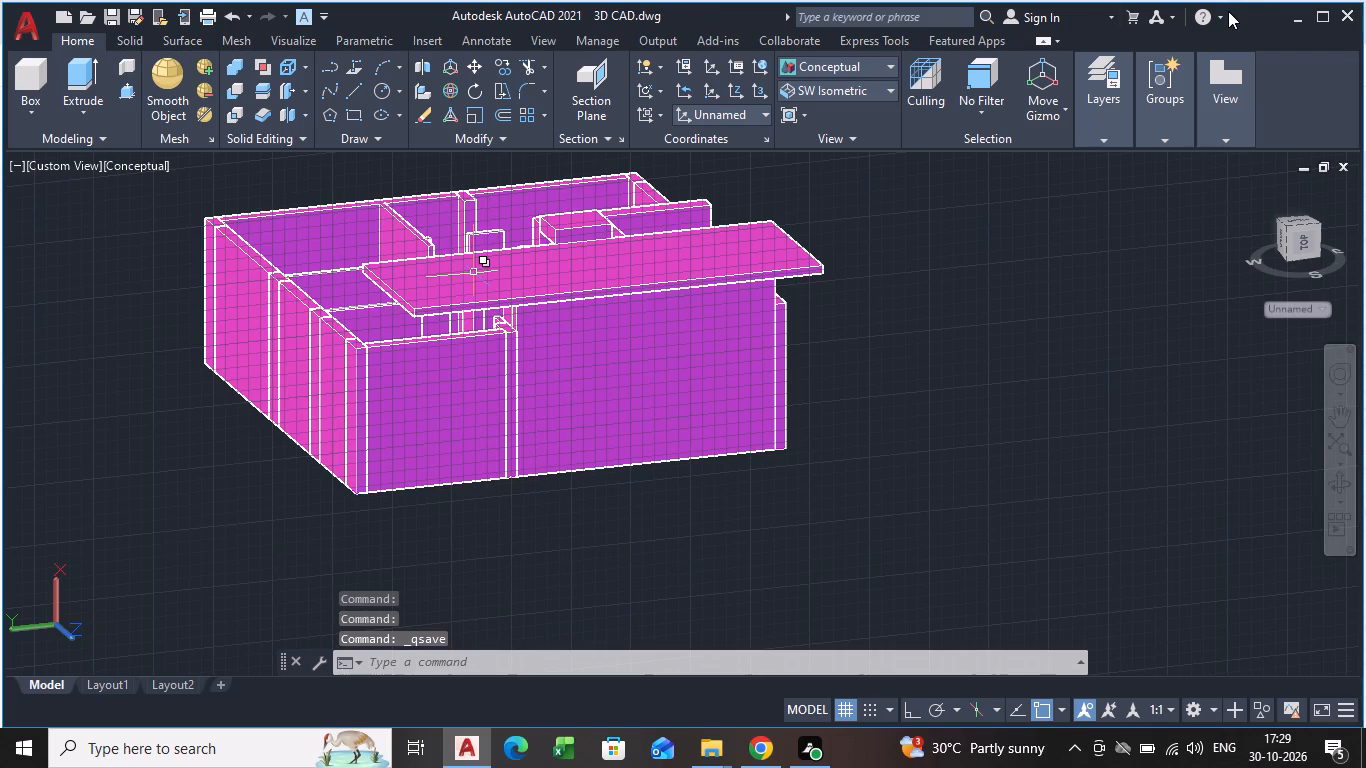
{"action": "key", "text": "ctrl+s"}
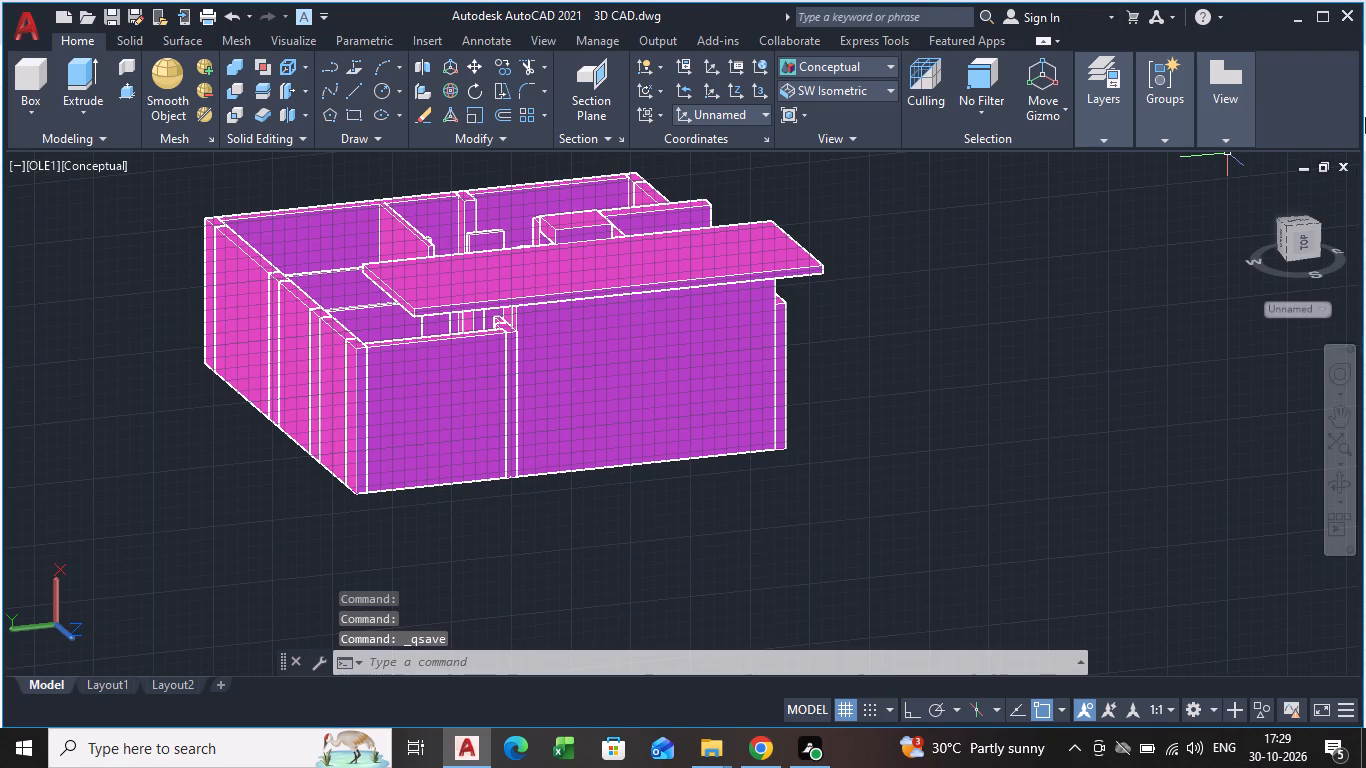